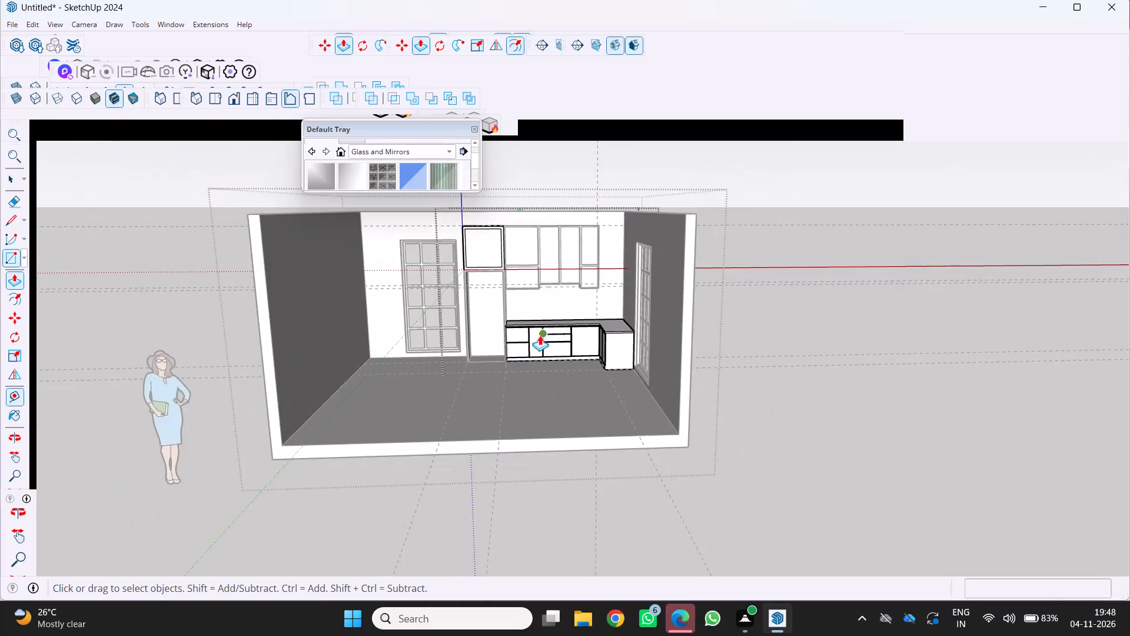
# Examine the whole cabinet layout in the room and the bare wall between the upper cabinets and the countertop.
pyautogui.moveTo(540, 335); pyautogui.dragTo(464, 317, button='middle')
pyautogui.scroll(3, 458, 314)
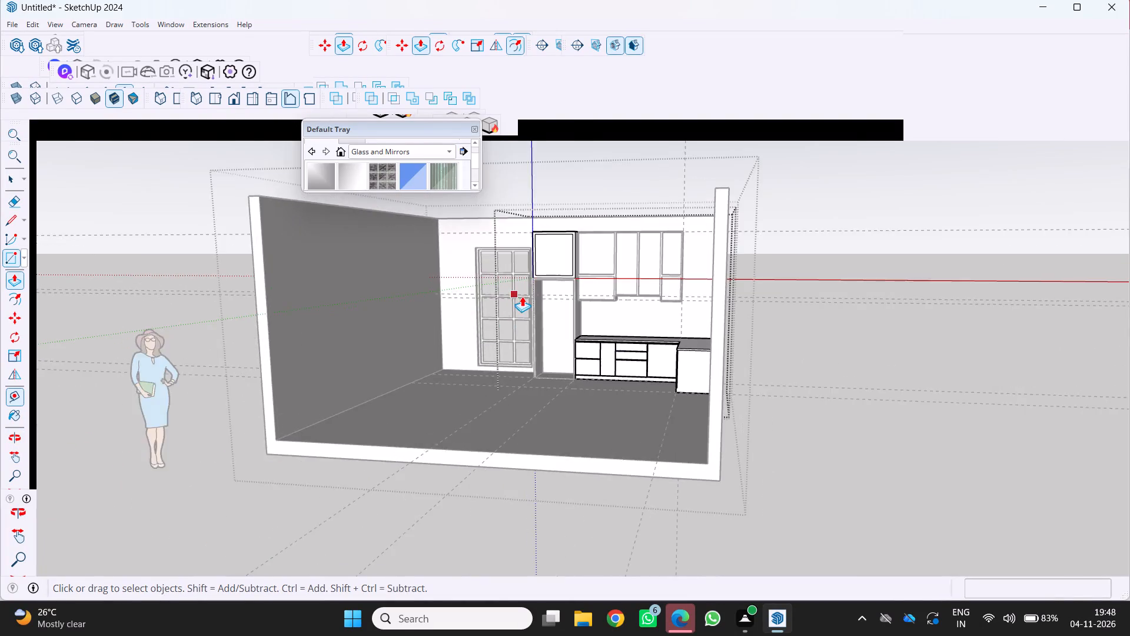
pyautogui.scroll(7, 522, 296)
pyautogui.moveTo(546, 327); pyautogui.dragTo(604, 320, button='middle')
pyautogui.middleClick(604, 320)
pyautogui.scroll(-2, 516, 347)
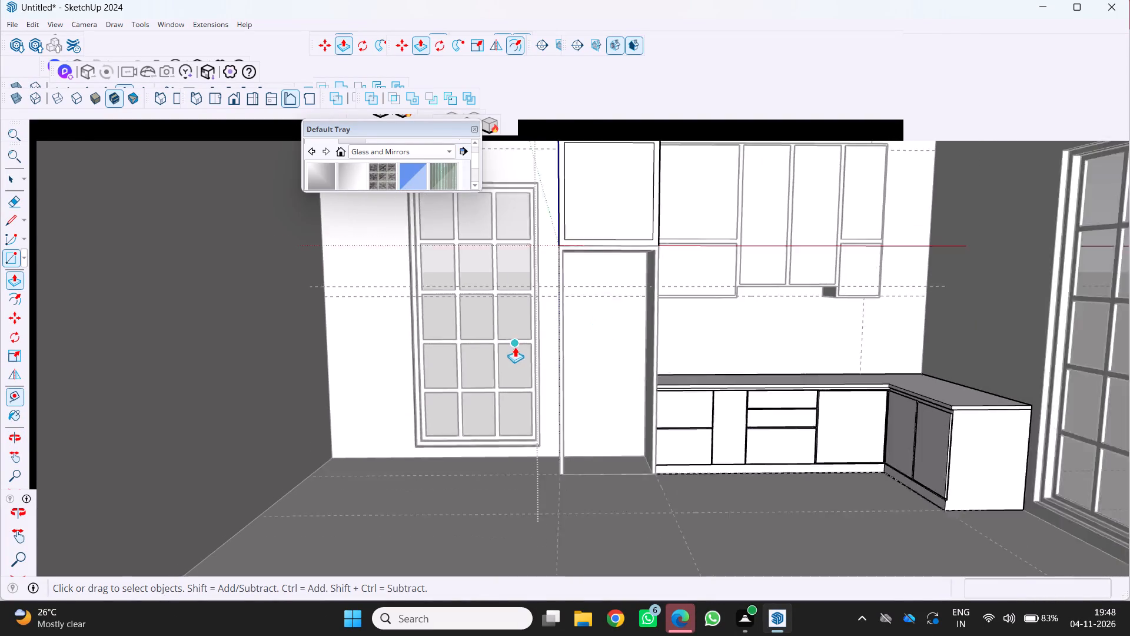
pyautogui.scroll(-3, 515, 347)
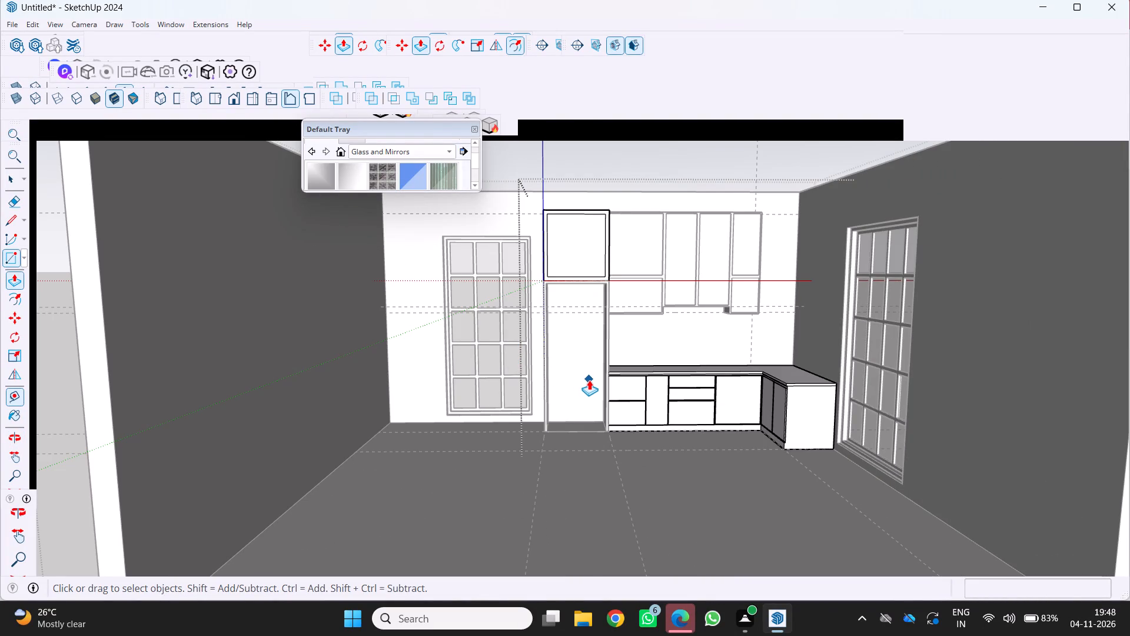
pyautogui.scroll(14, 750, 330)
pyautogui.moveTo(732, 342); pyautogui.dragTo(710, 337, button='middle')
pyautogui.scroll(1, 710, 337)
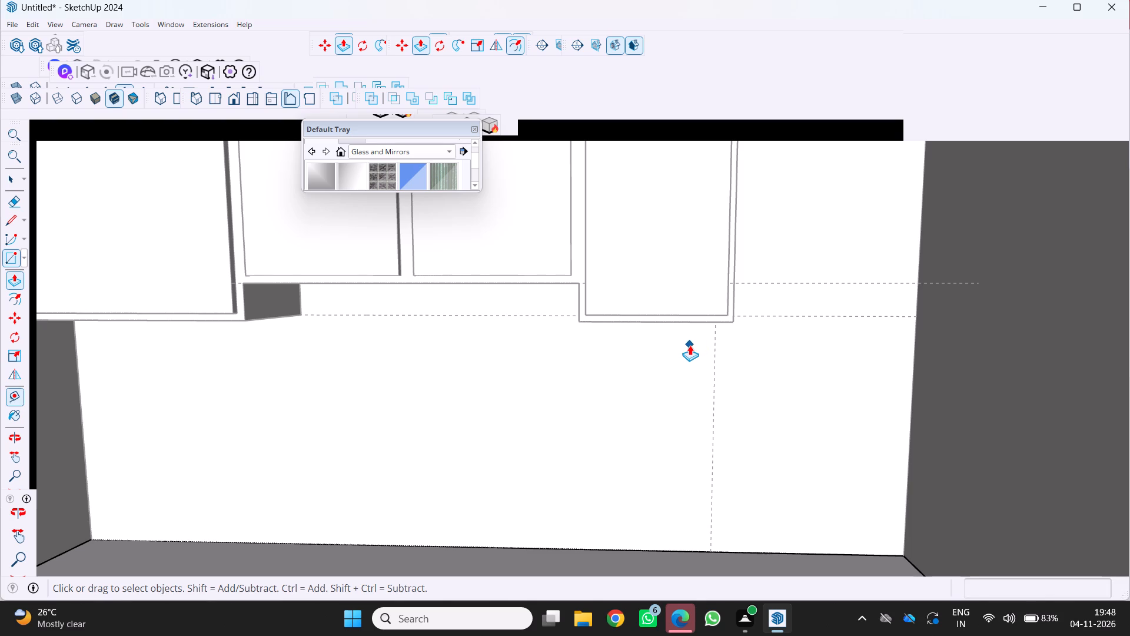
pyautogui.scroll(-6, 743, 327)
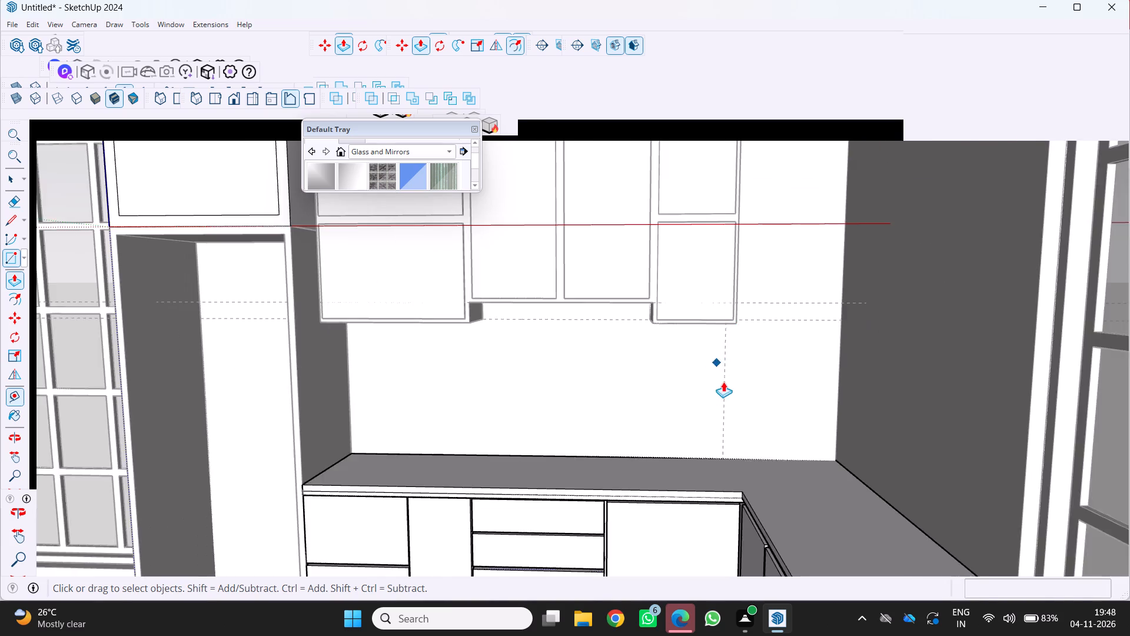
pyautogui.scroll(-4, 722, 386)
# Place a horizontal guide about 75.4 cm above the countertop's back edge, level with the upper cabinet's bottom back corner.
pyautogui.scroll(3, 766, 415)
pyautogui.moveTo(760, 415); pyautogui.dragTo(732, 441, button='middle')
pyautogui.press('t')
pyautogui.scroll(3, 742, 441)
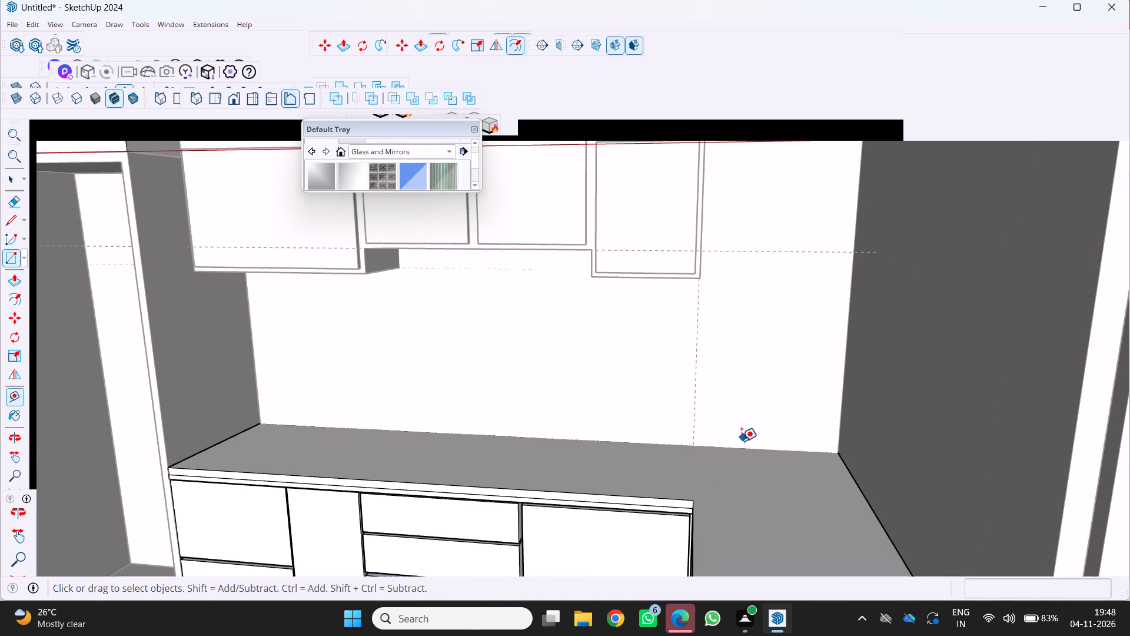
pyautogui.click(733, 449)
pyautogui.scroll(4, 755, 278)
pyautogui.scroll(3, 678, 268)
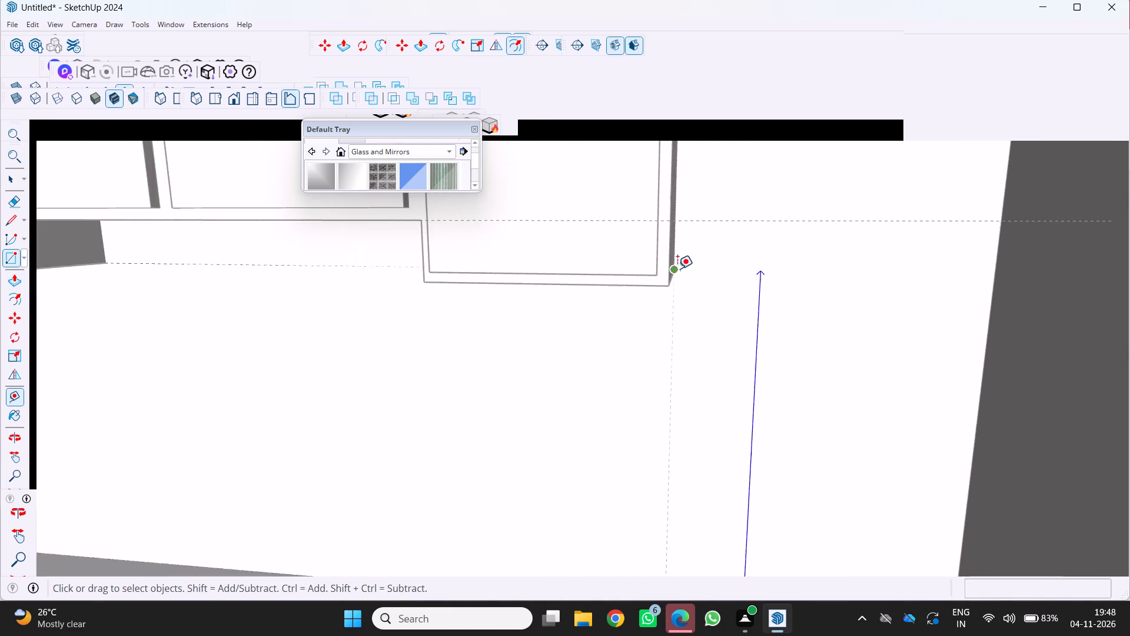
pyautogui.scroll(10, 677, 269)
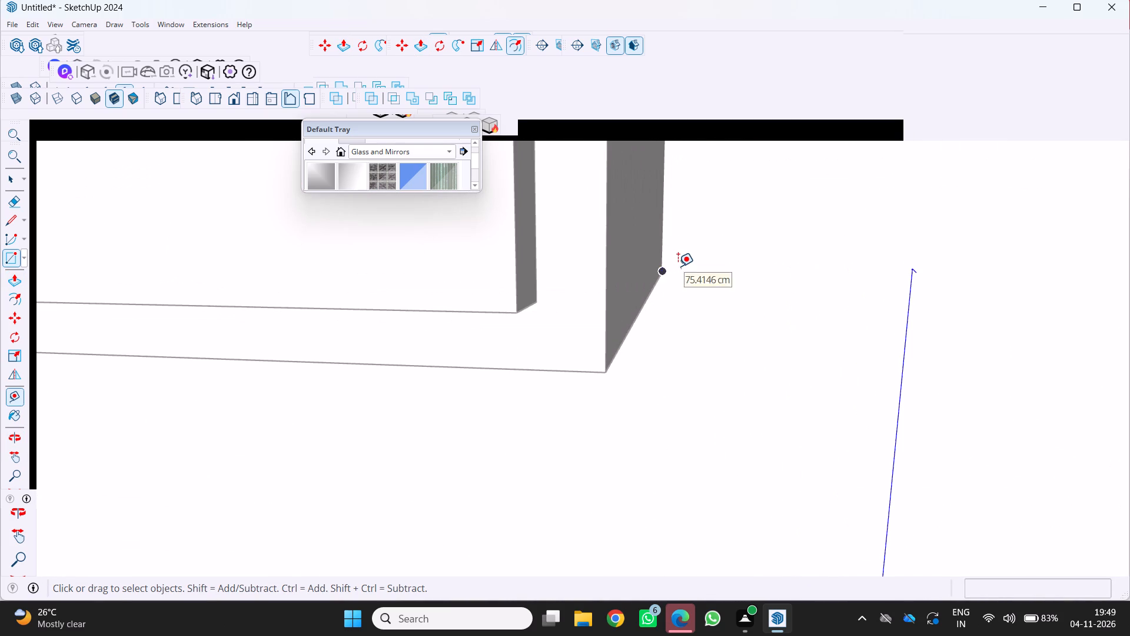
pyautogui.click(674, 266)
pyautogui.scroll(-17, 675, 269)
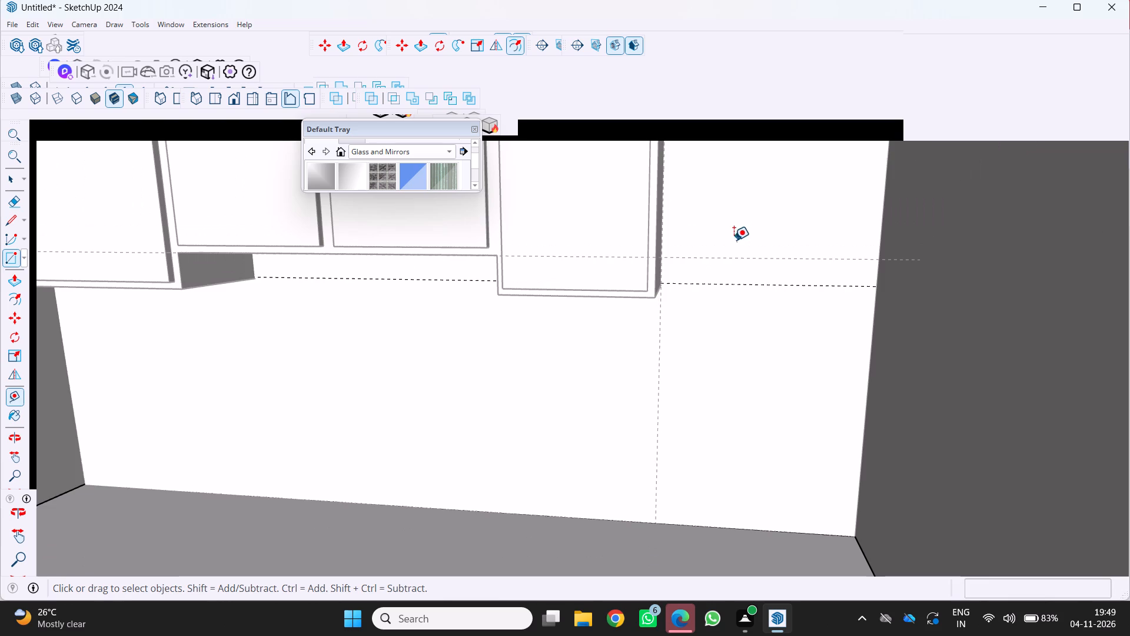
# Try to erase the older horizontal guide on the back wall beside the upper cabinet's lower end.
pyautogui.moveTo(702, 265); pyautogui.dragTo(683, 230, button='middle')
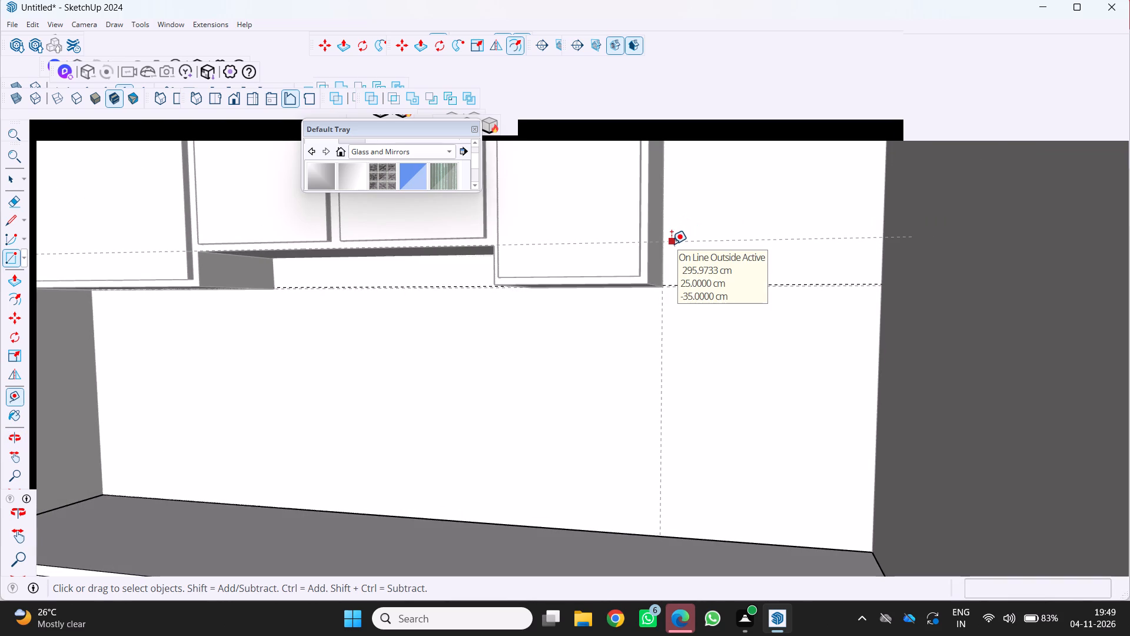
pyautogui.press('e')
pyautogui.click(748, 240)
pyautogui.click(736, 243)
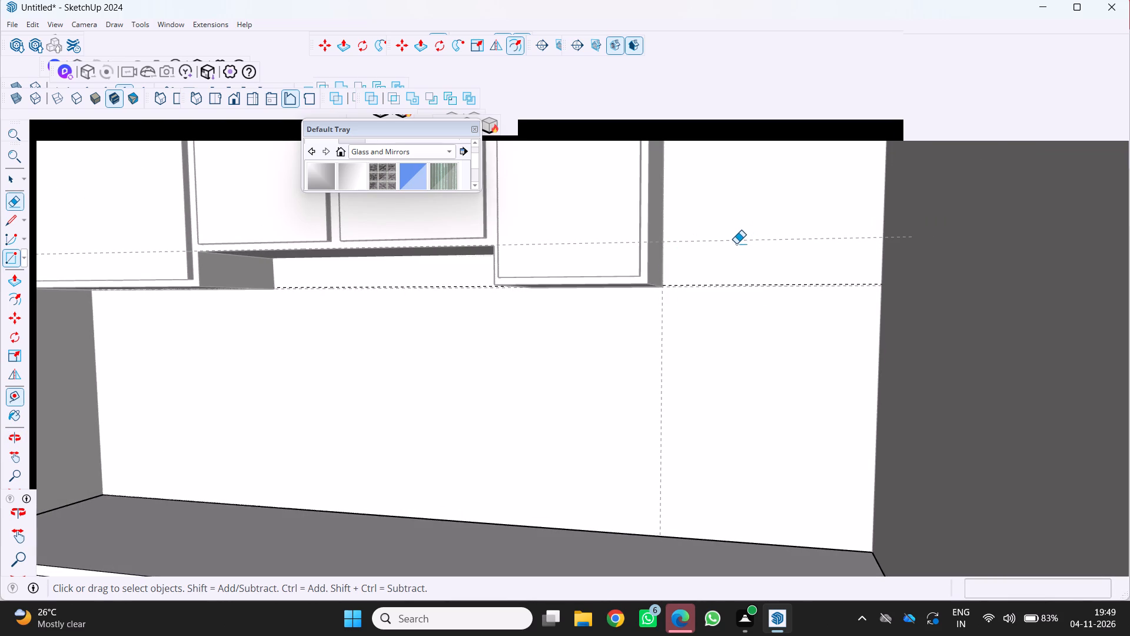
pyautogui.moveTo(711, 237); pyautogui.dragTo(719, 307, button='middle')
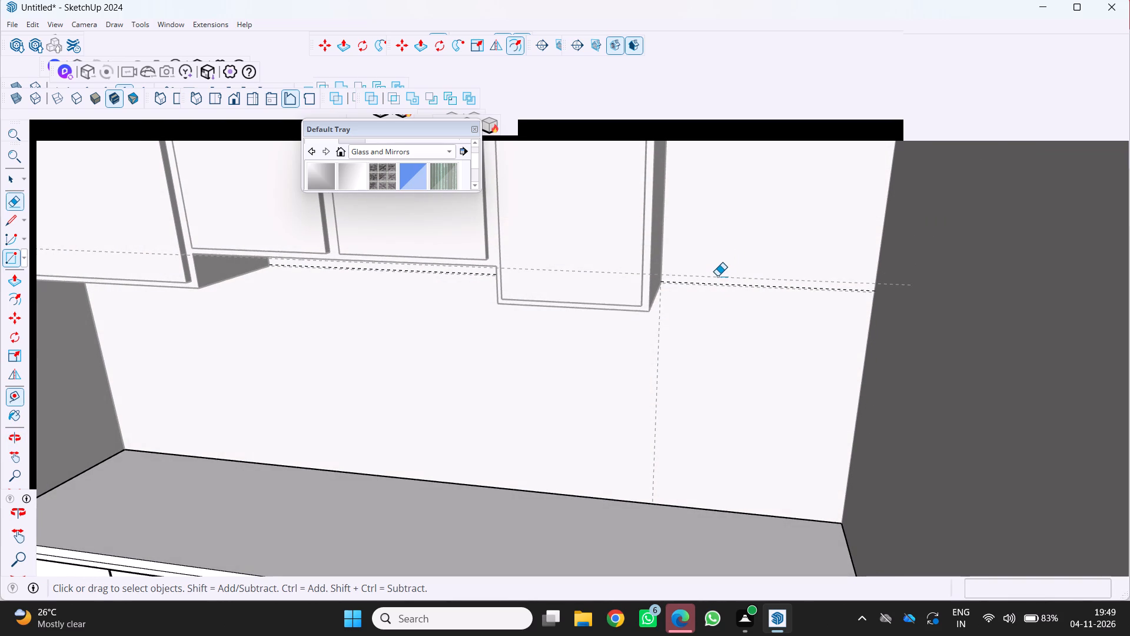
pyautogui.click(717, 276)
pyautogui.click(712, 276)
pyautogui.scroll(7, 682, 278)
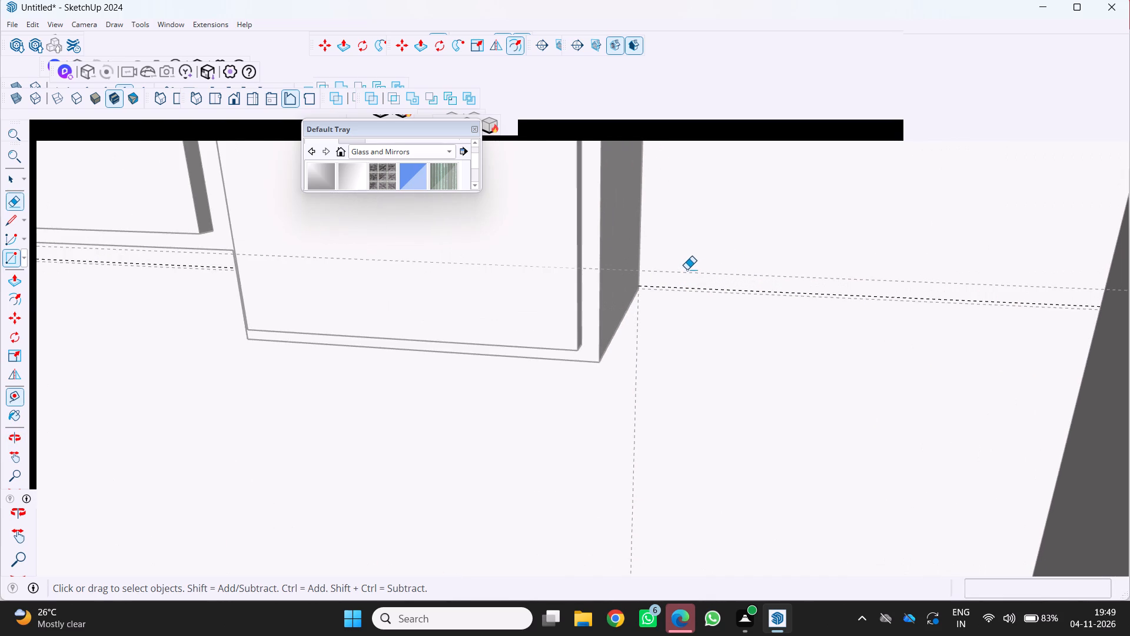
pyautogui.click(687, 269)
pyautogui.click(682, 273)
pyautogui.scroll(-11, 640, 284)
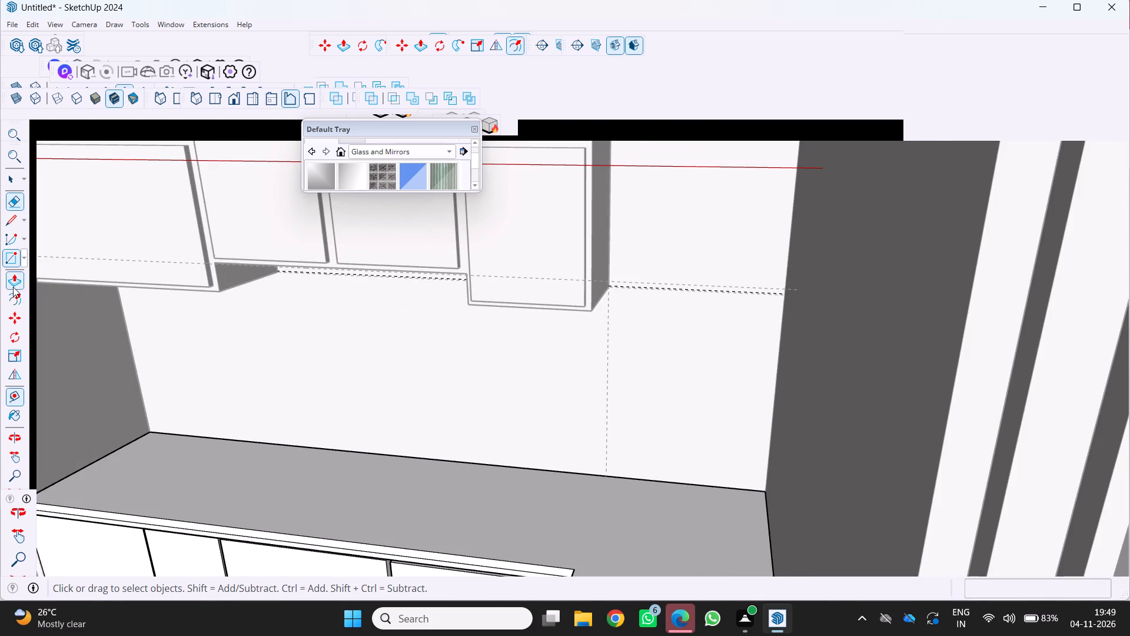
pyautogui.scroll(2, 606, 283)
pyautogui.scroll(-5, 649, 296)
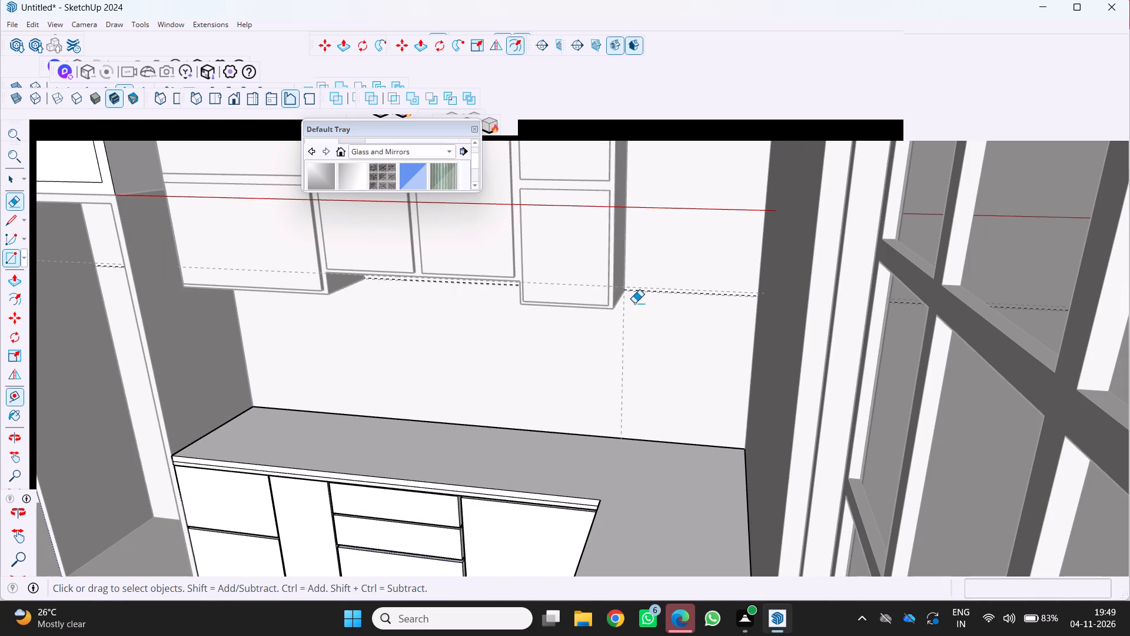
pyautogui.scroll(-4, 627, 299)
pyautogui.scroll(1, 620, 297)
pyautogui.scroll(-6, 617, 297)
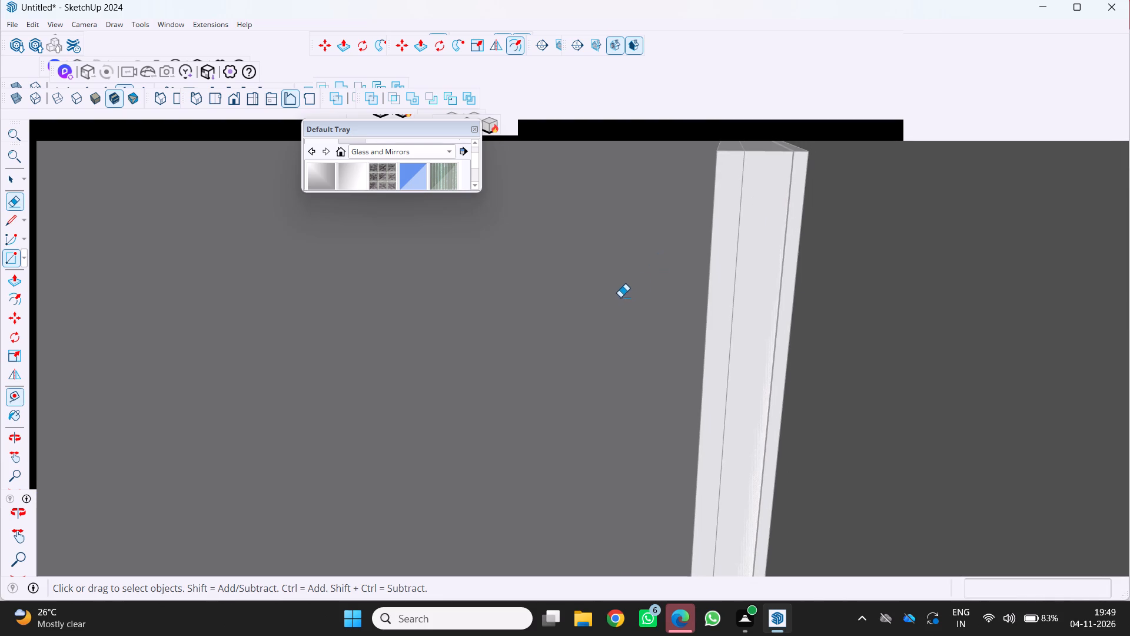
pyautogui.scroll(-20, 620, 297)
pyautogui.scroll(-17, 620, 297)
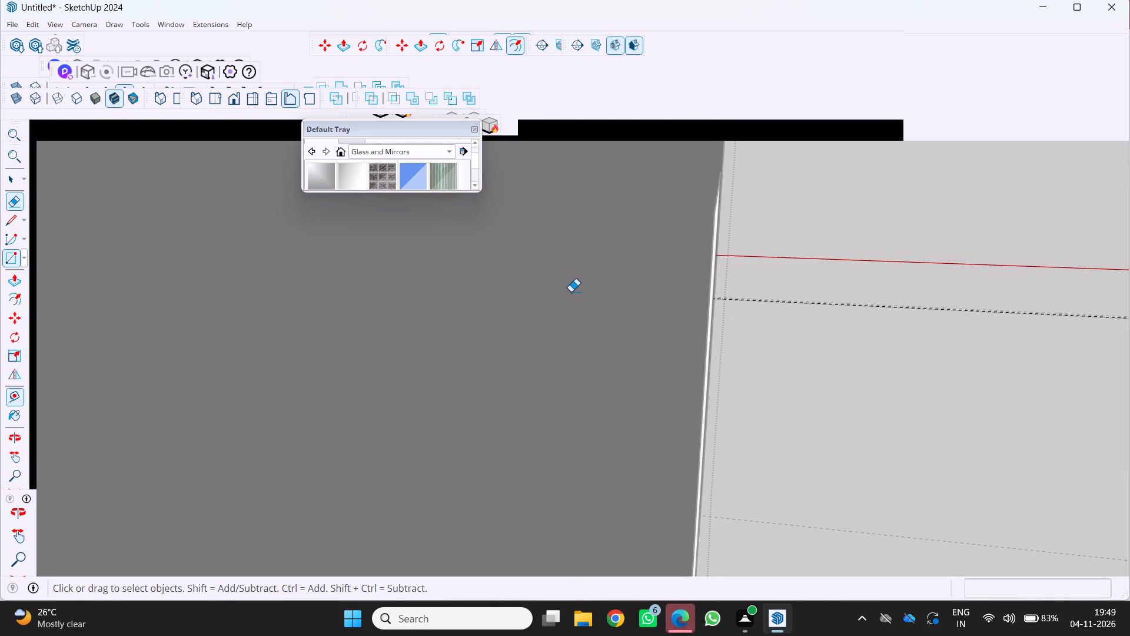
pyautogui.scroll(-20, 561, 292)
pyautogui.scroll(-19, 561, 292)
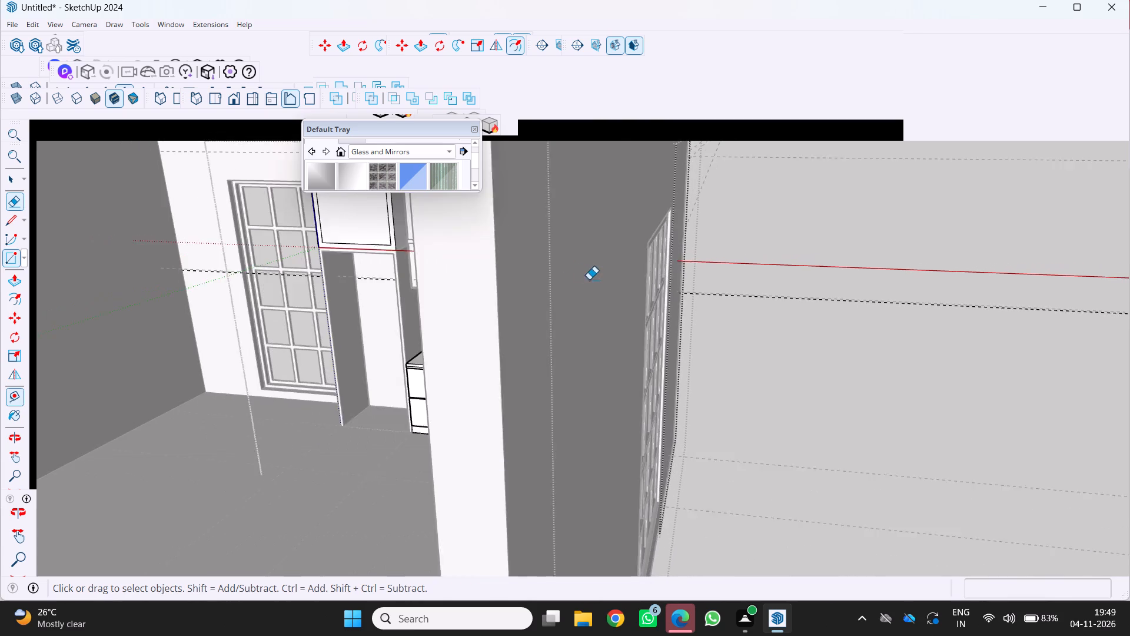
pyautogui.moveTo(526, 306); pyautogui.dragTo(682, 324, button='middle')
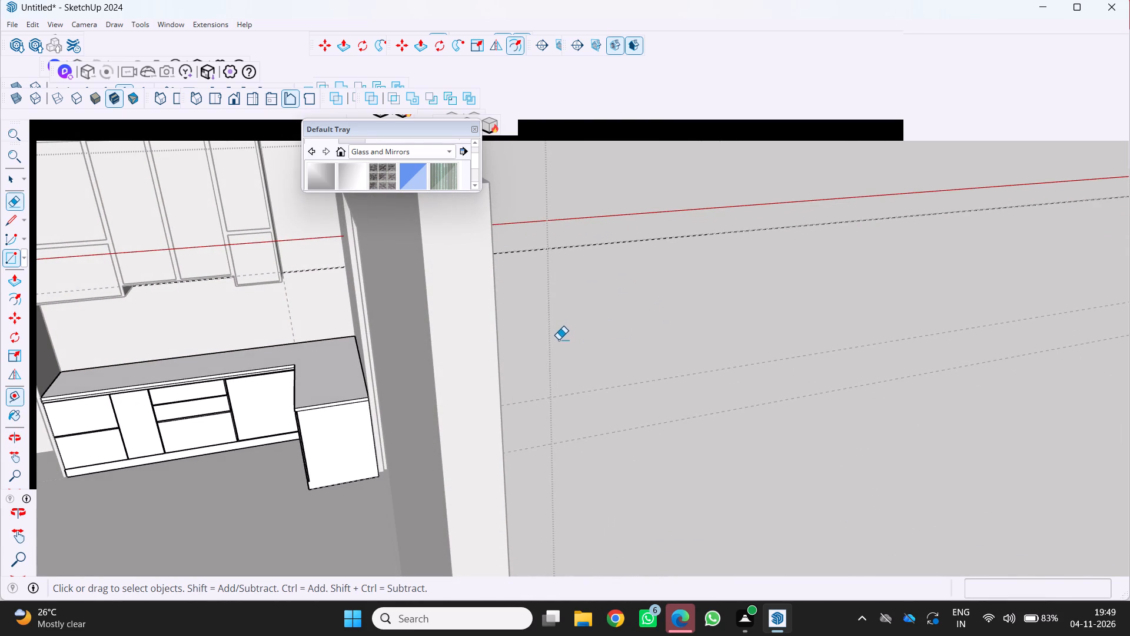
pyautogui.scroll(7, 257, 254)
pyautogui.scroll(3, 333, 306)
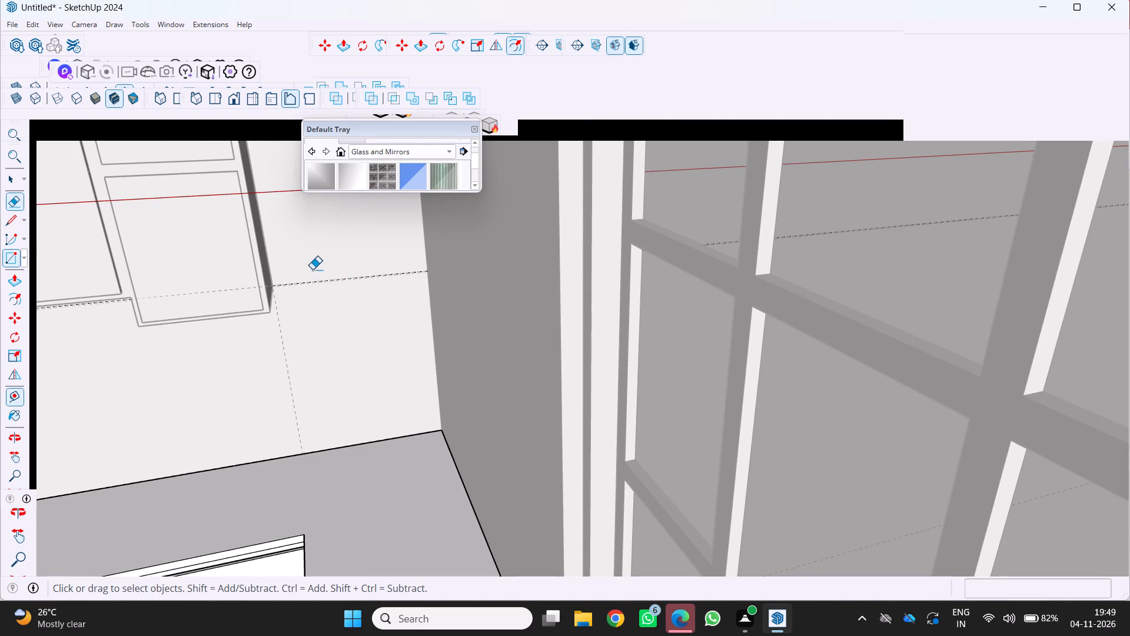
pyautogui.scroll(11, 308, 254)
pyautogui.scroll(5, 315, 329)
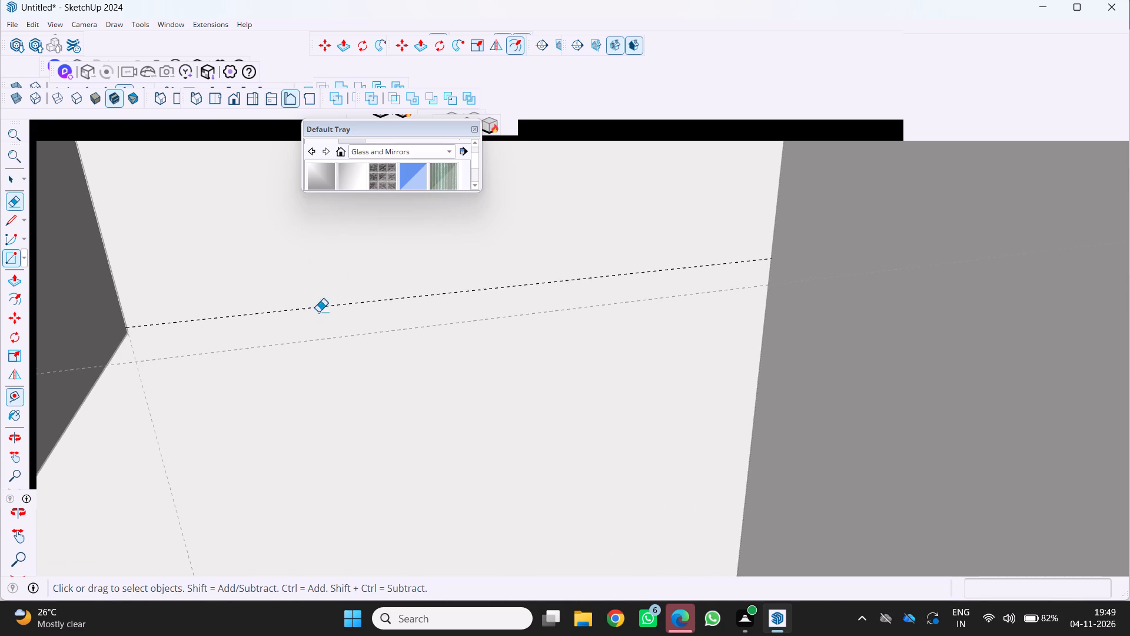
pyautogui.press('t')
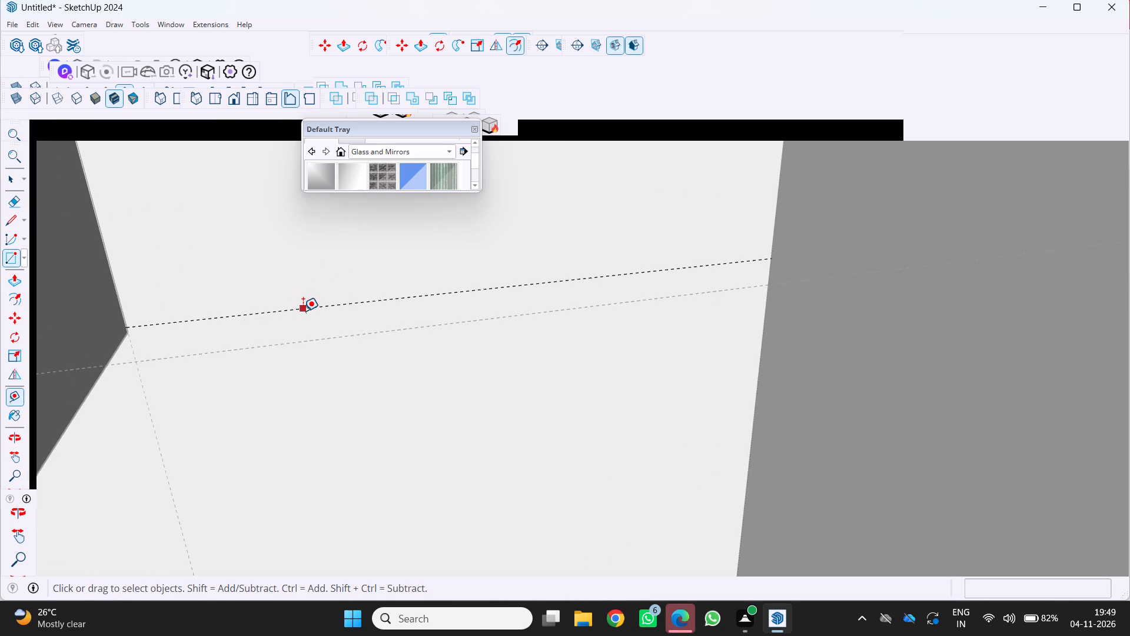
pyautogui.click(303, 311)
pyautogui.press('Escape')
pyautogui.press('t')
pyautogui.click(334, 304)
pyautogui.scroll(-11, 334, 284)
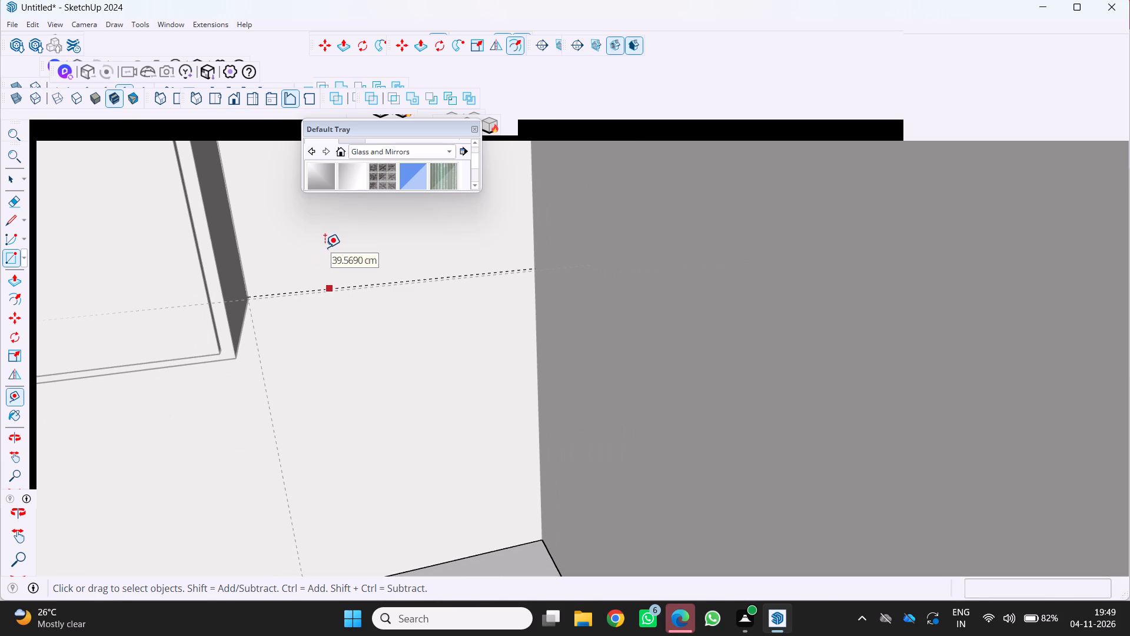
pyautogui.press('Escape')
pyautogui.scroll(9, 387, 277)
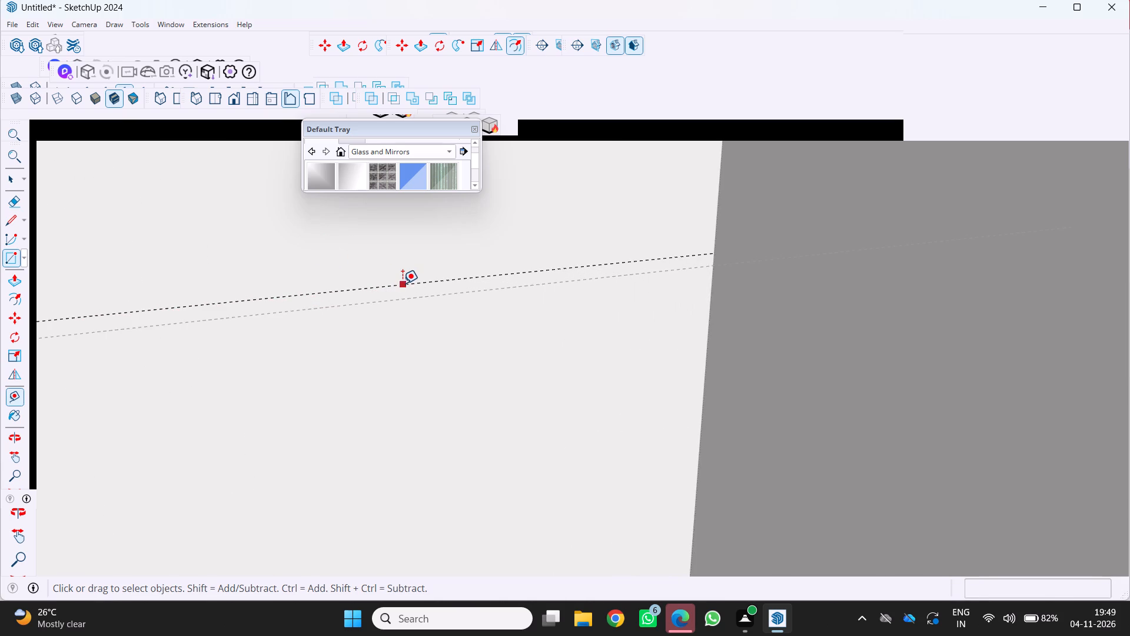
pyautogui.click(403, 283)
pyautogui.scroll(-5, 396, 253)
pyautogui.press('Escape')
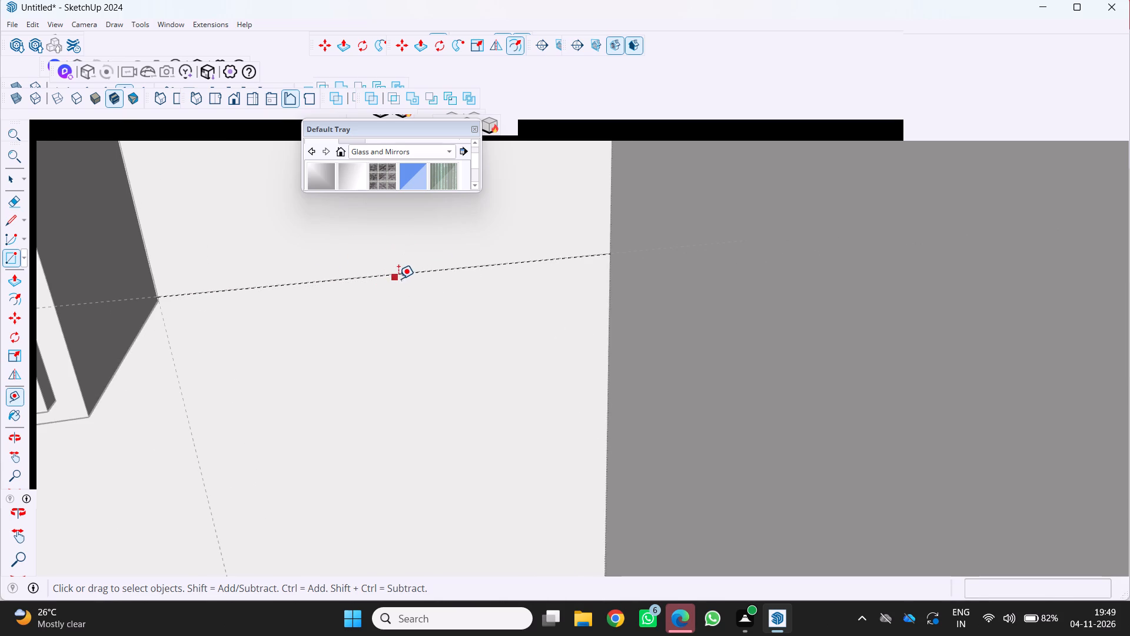
# Add a parallel guide 5 cm above the horizontal guide running from the upper cabinet's bottom back corner.
pyautogui.scroll(5, 263, 294)
pyautogui.moveTo(167, 279); pyautogui.dragTo(309, 324, button='middle')
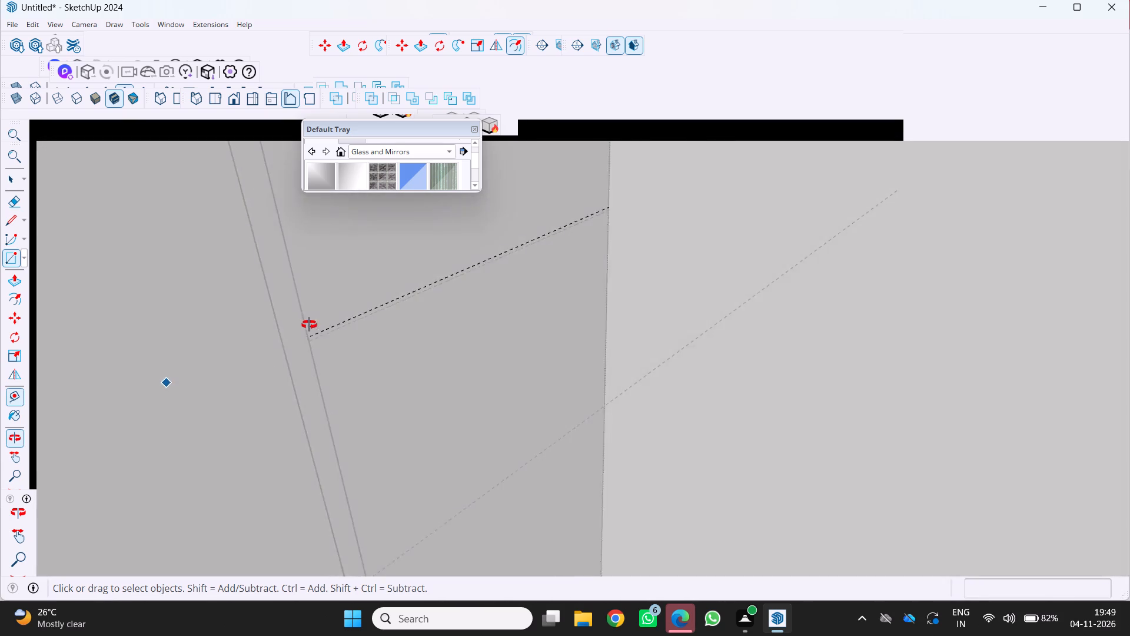
pyautogui.moveTo(309, 324); pyautogui.dragTo(270, 329, button='middle')
pyautogui.middleClick(273, 331)
pyautogui.scroll(6, 329, 324)
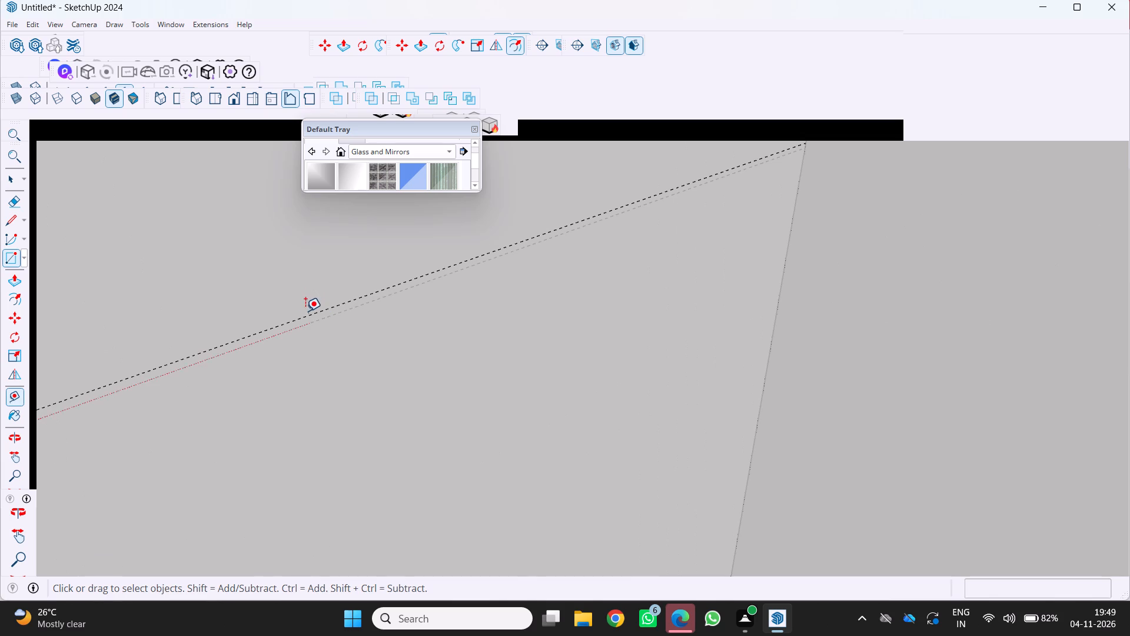
pyautogui.click(309, 314)
pyautogui.scroll(-5, 307, 274)
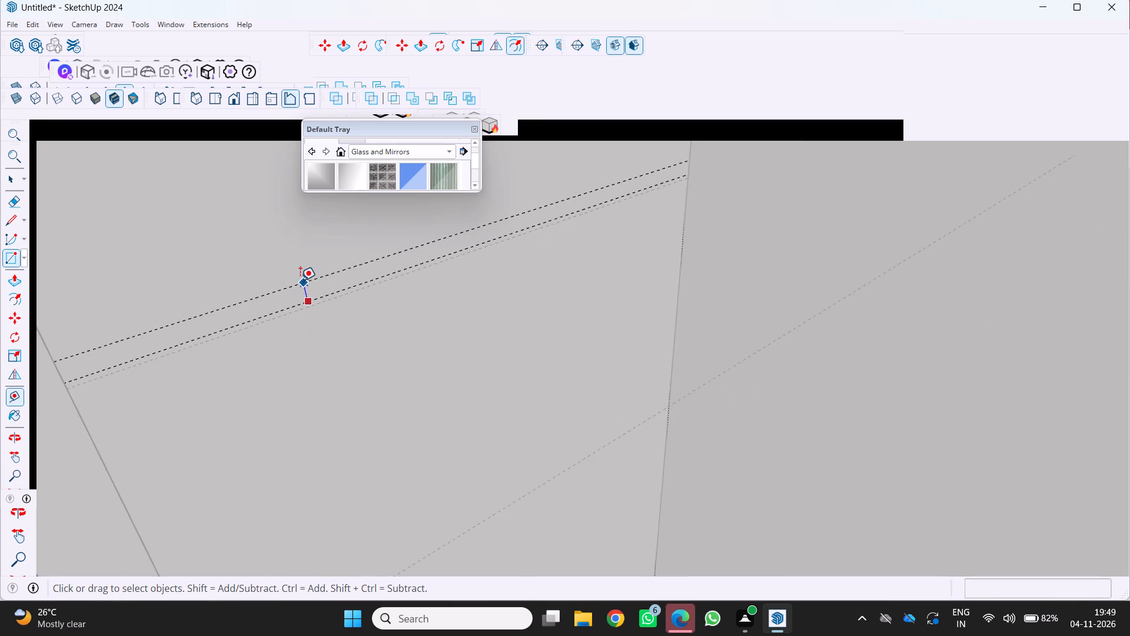
pyautogui.moveTo(298, 280); pyautogui.dragTo(245, 227, button='middle')
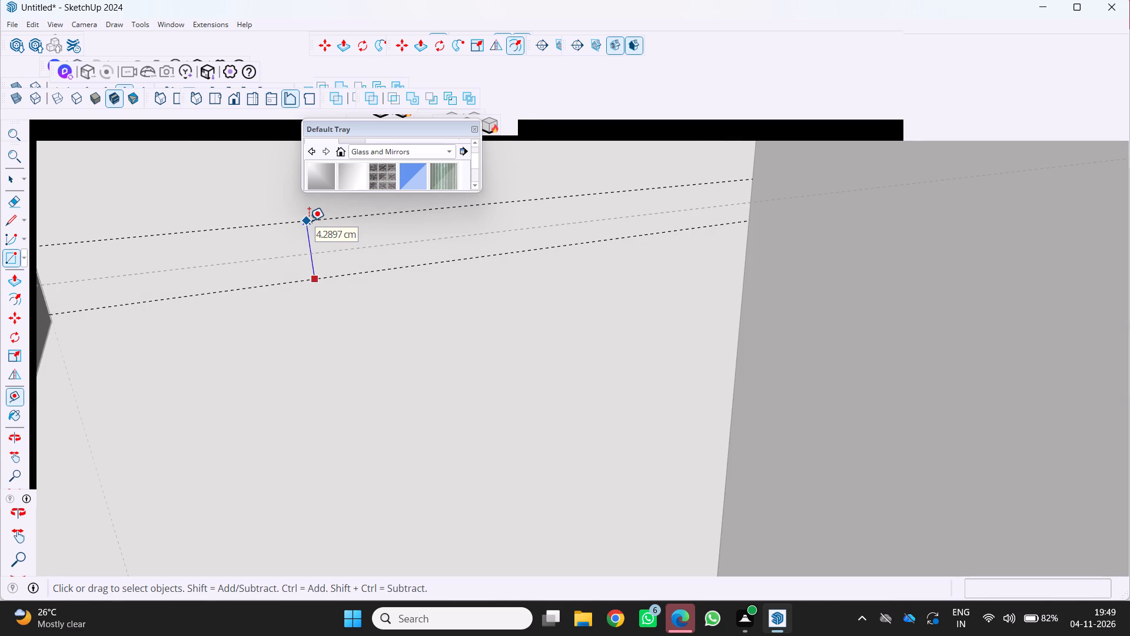
pyautogui.press('5')
pyautogui.press('Return')
# Draw a thin rectangle on the back wall between the two parallel guides, from the upper cabinet's back edge to the side wall.
pyautogui.scroll(-9, 315, 273)
pyautogui.moveTo(277, 304); pyautogui.dragTo(229, 269, button='middle')
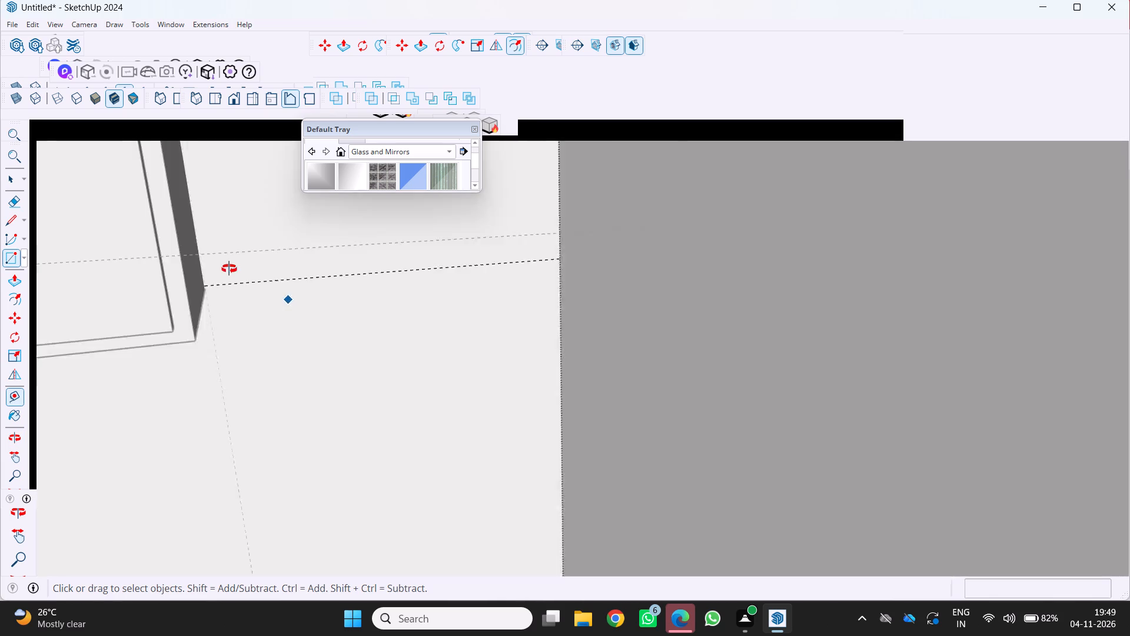
pyautogui.moveTo(229, 269); pyautogui.dragTo(212, 247, button='middle')
pyautogui.scroll(4, 221, 251)
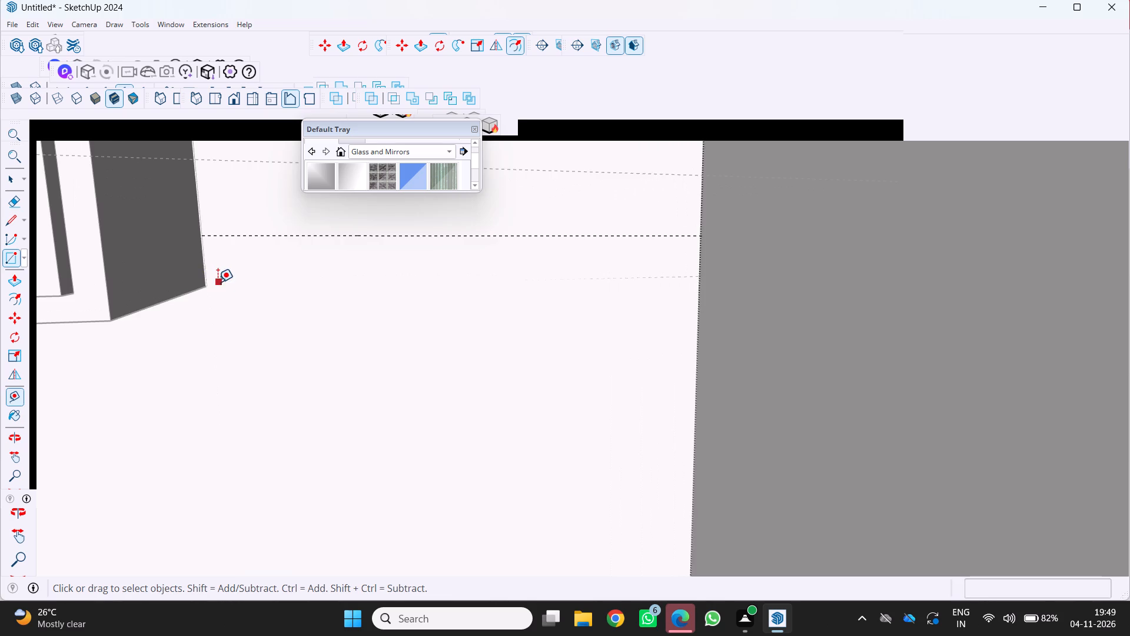
pyautogui.scroll(-5, 215, 284)
pyautogui.moveTo(214, 281); pyautogui.dragTo(218, 296, button='middle')
pyautogui.middleClick(217, 297)
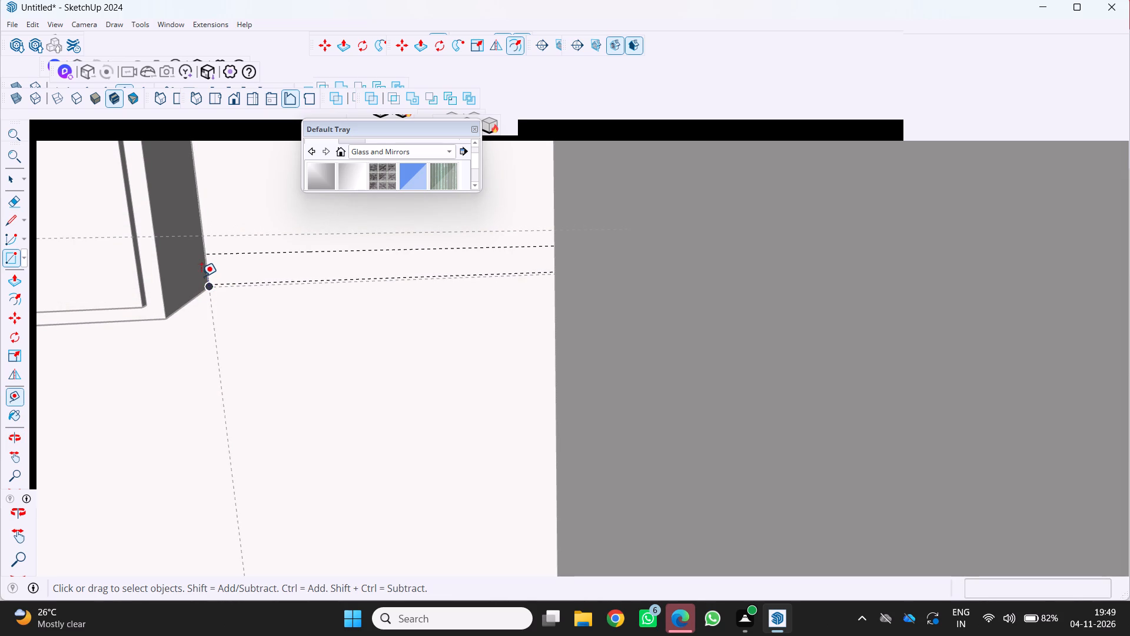
pyautogui.press('r')
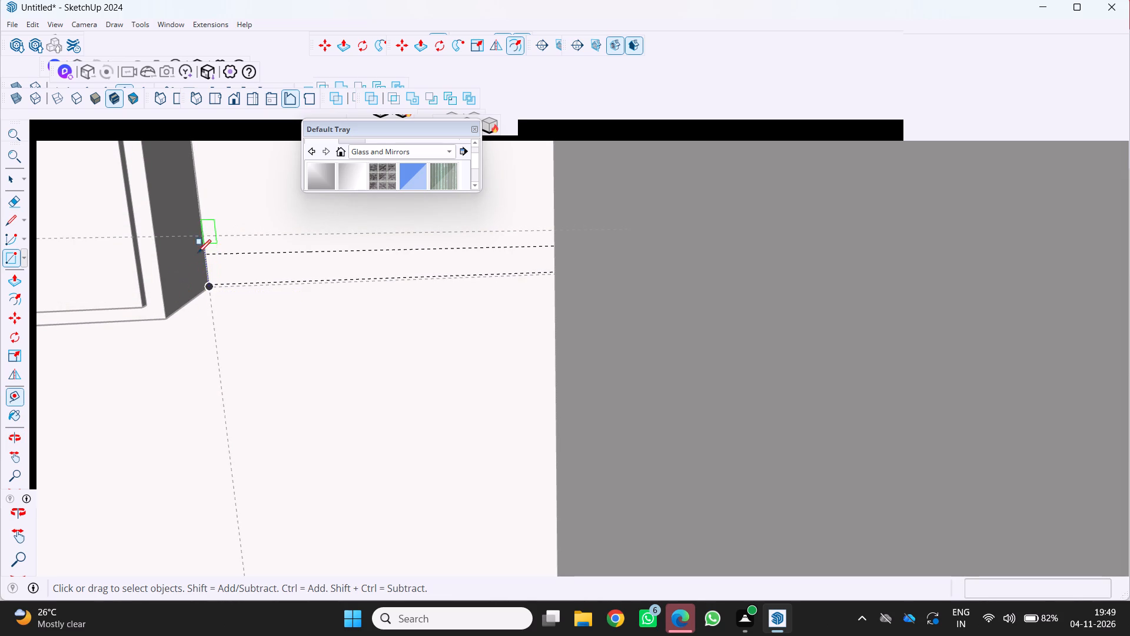
pyautogui.scroll(2, 208, 261)
pyautogui.click(207, 253)
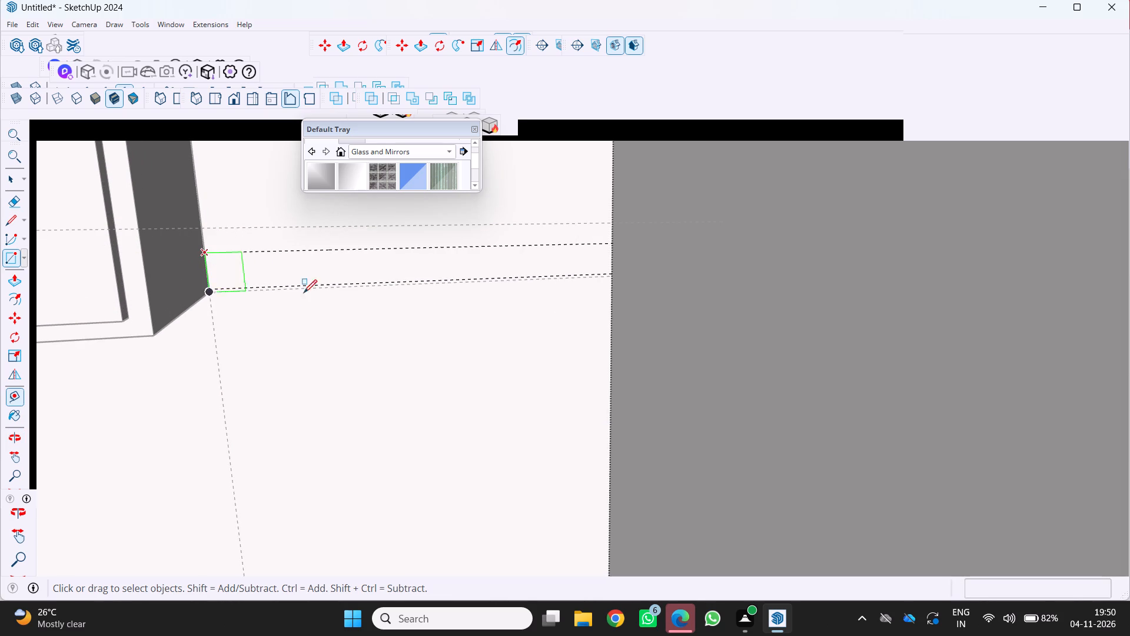
pyautogui.scroll(2, 541, 280)
pyautogui.scroll(4, 642, 273)
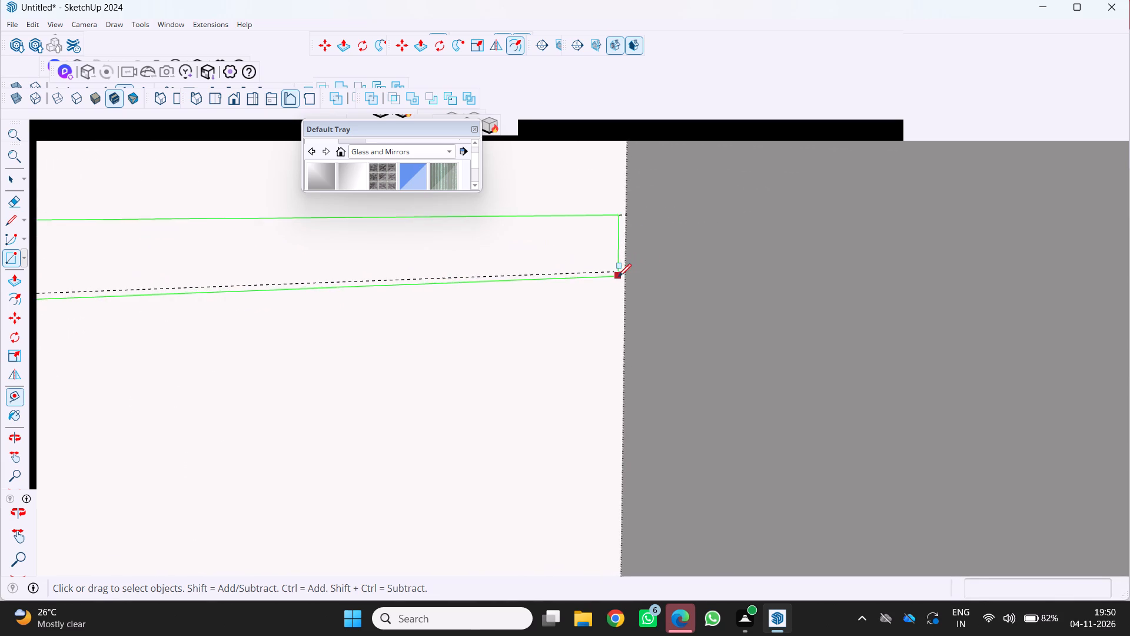
pyautogui.click(625, 272)
# Make the thin wall rectangle's face and edges into a group.
pyautogui.scroll(-5, 609, 277)
pyautogui.scroll(-3, 530, 308)
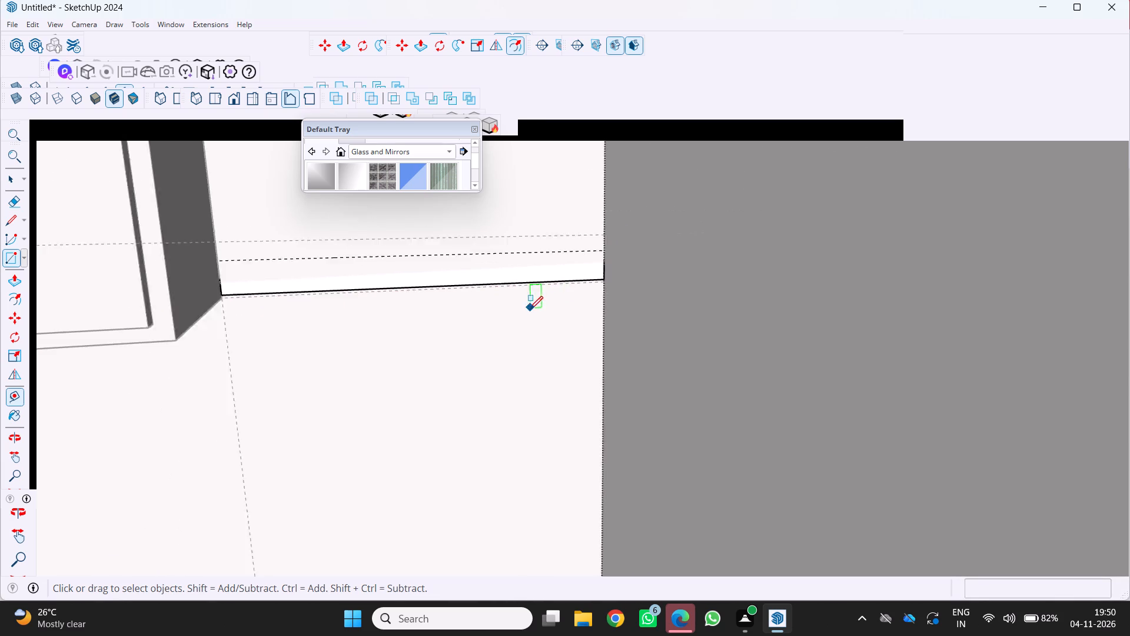
pyautogui.scroll(-1, 530, 309)
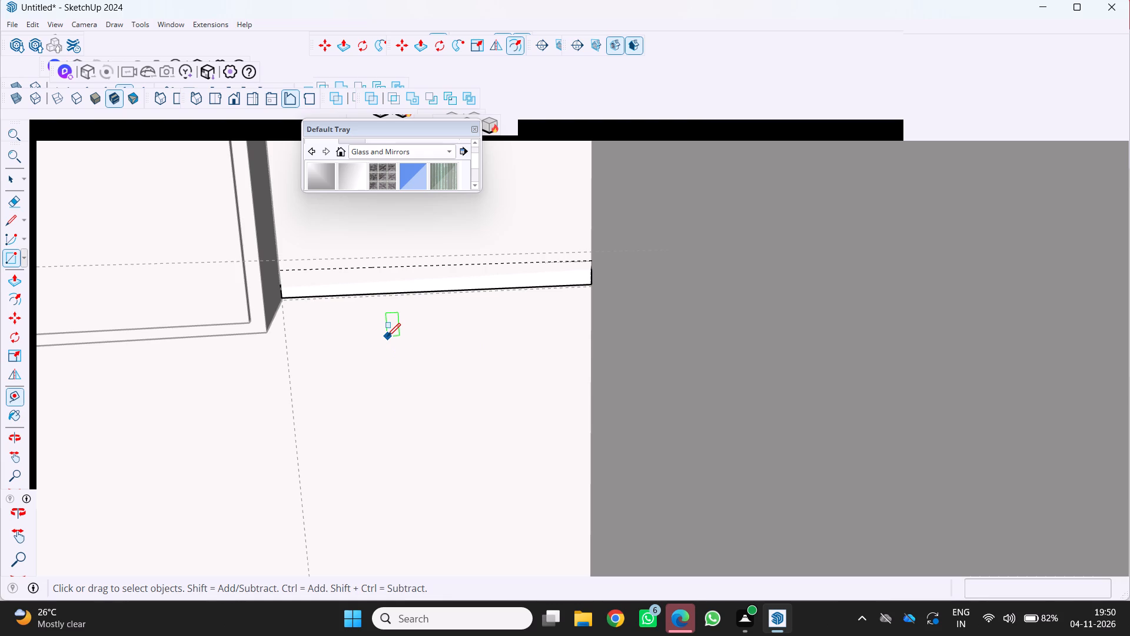
pyautogui.scroll(-5, 373, 294)
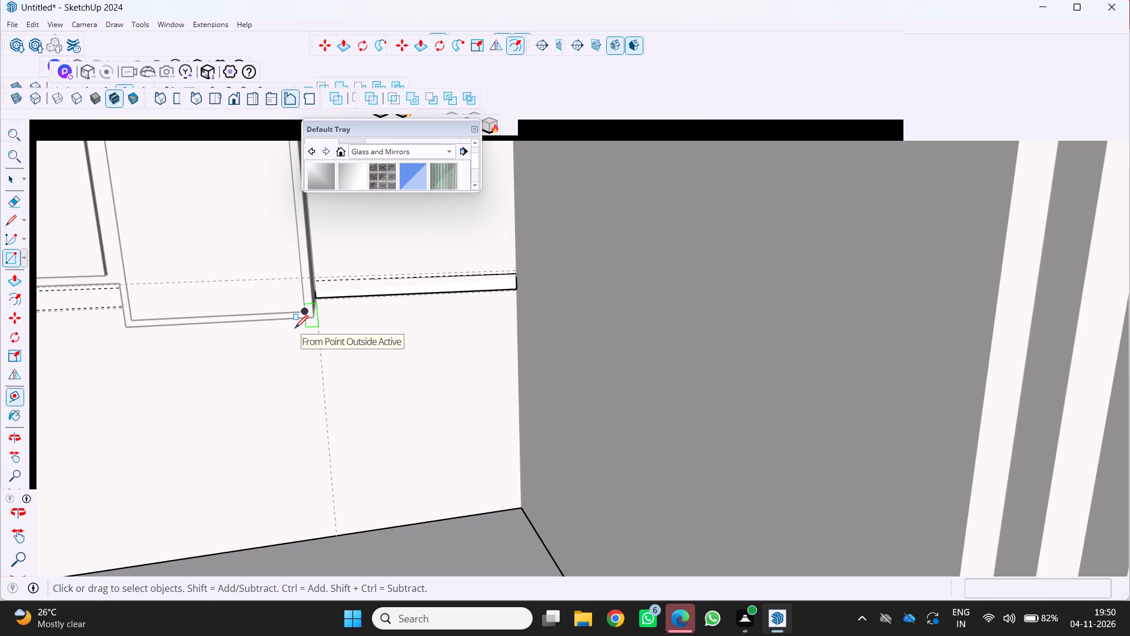
pyautogui.scroll(-5, 270, 345)
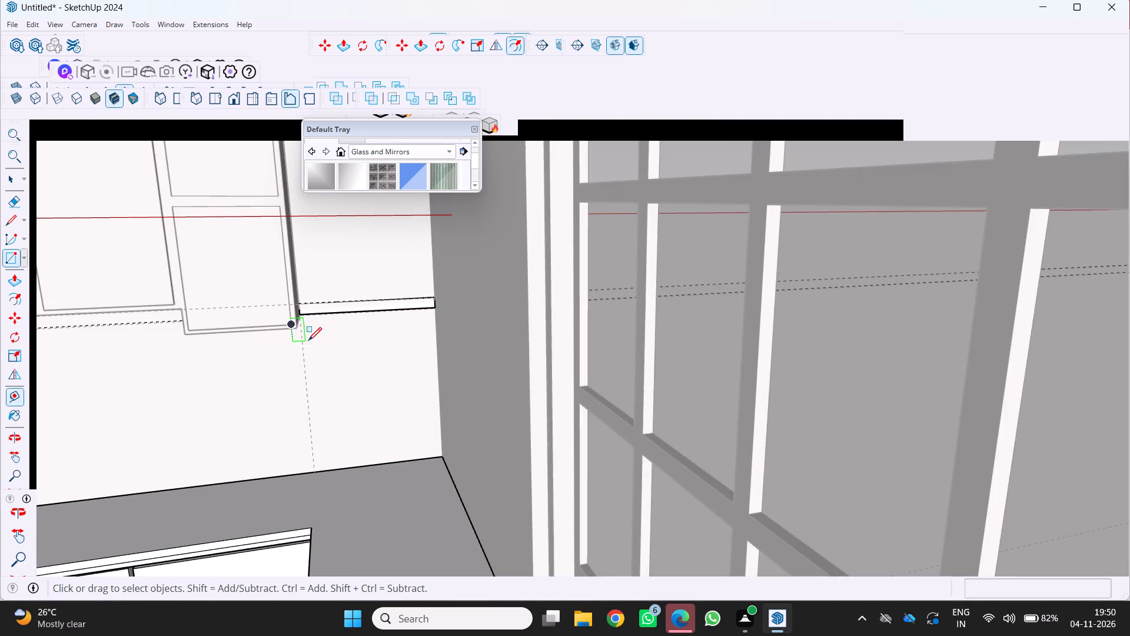
pyautogui.moveTo(308, 340); pyautogui.dragTo(345, 281, button='middle')
pyautogui.scroll(6, 360, 303)
pyautogui.moveTo(343, 317); pyautogui.dragTo(350, 269, button='middle')
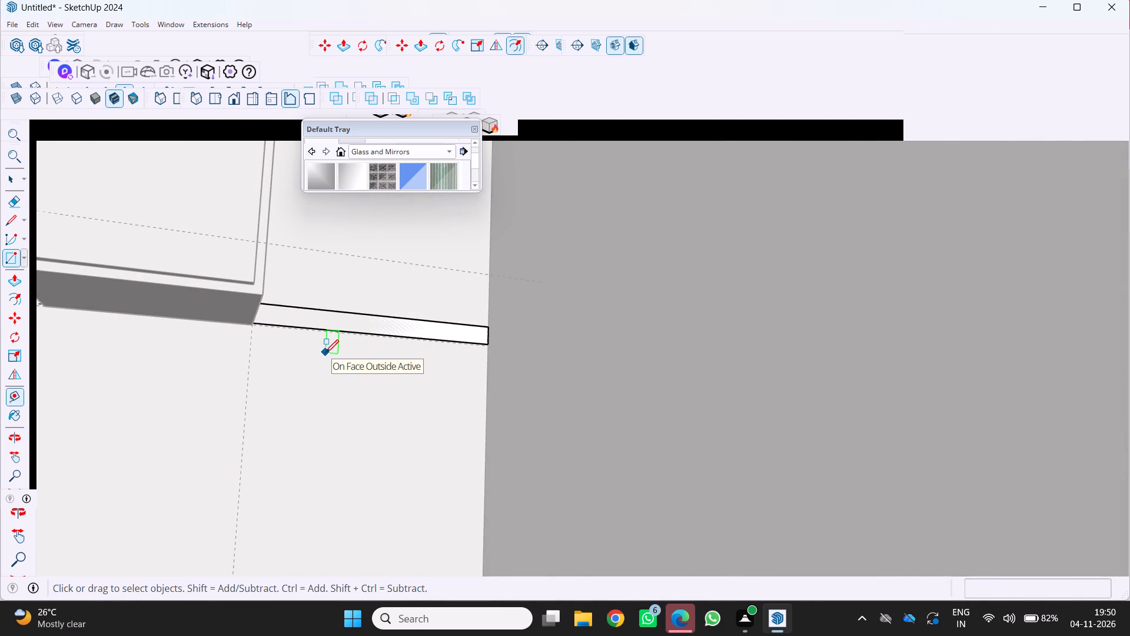
pyautogui.press('space')
pyautogui.click(347, 326)
pyautogui.rightClick(341, 326)
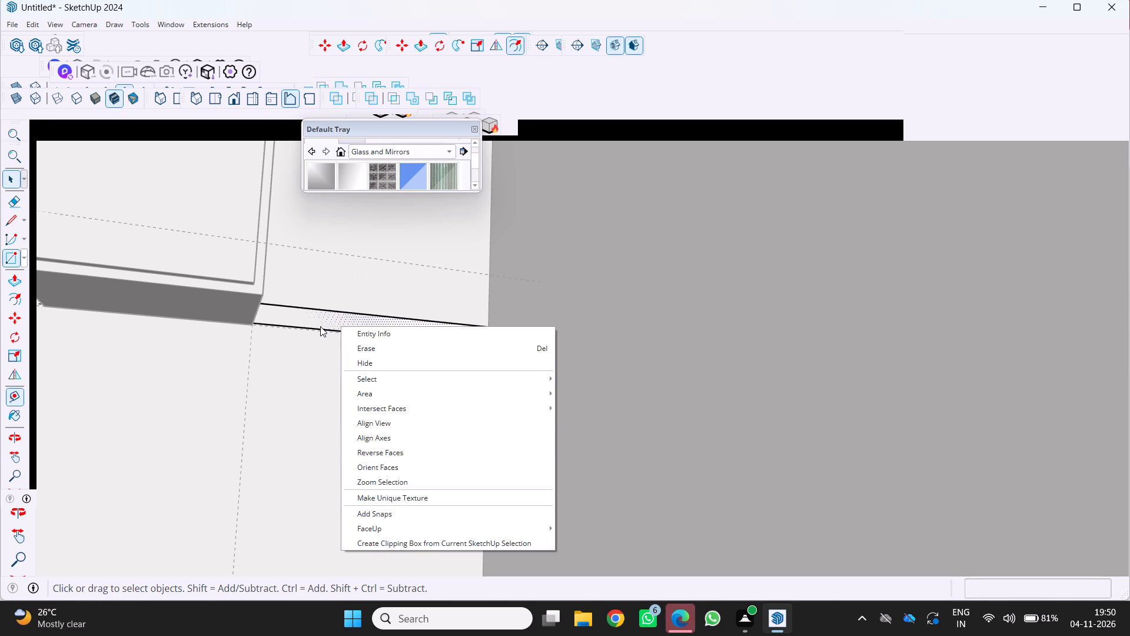
pyautogui.press('space')
pyautogui.click(316, 317)
pyautogui.click(316, 317)
pyautogui.click(316, 317)
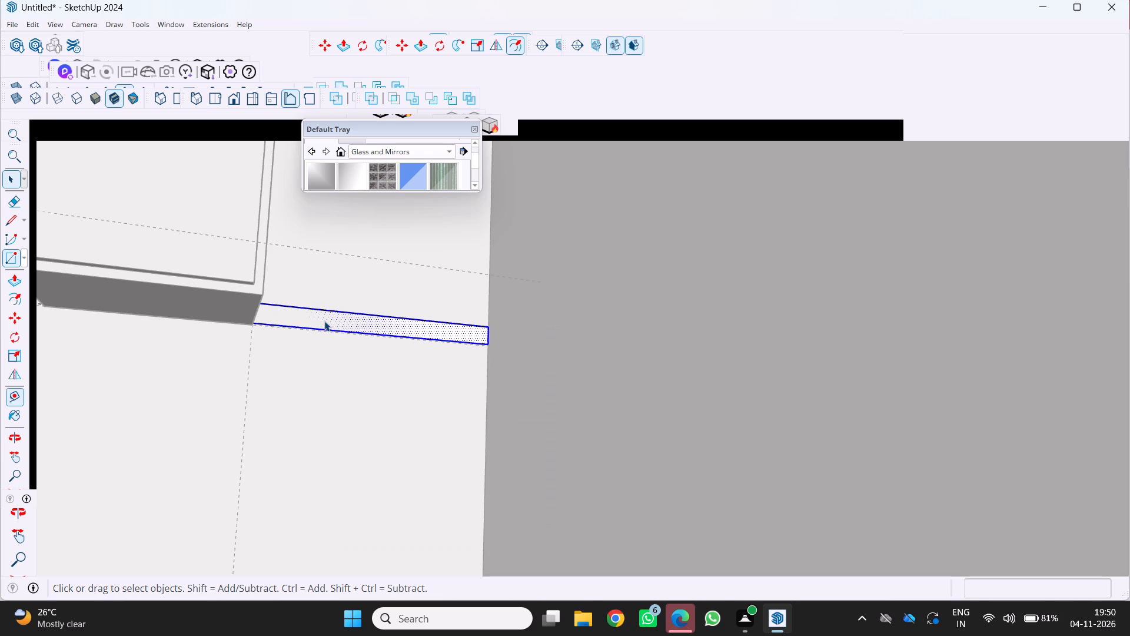
pyautogui.rightClick(323, 321)
pyautogui.click(323, 321)
pyautogui.doubleClick(323, 321)
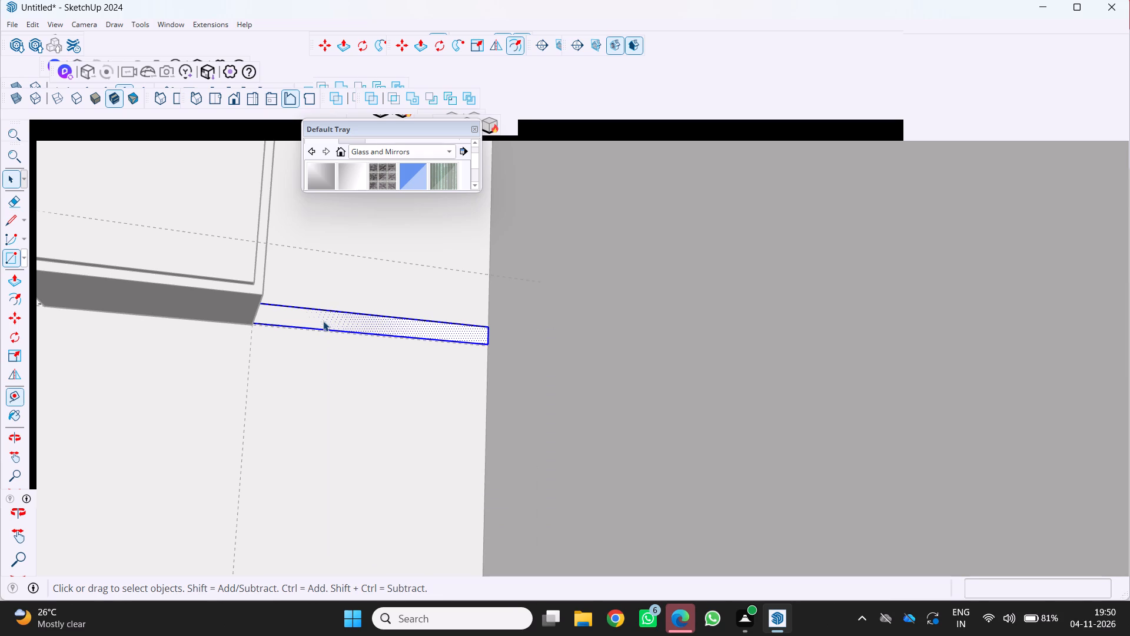
pyautogui.rightClick(322, 320)
pyautogui.click(355, 428)
# Inside the new group, extrude the strip's face out from the back wall to line up with the upper cabinet's front.
pyautogui.moveTo(333, 345); pyautogui.dragTo(312, 368, button='middle')
pyautogui.scroll(2, 342, 321)
pyautogui.doubleClick(344, 322)
pyautogui.click(342, 323)
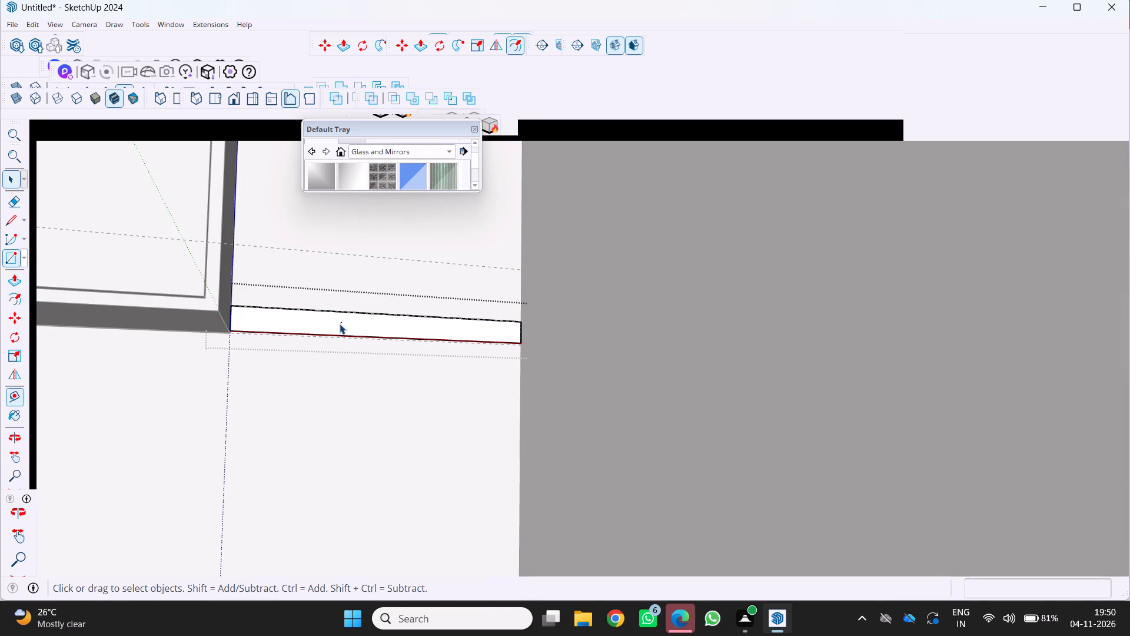
pyautogui.press('p')
pyautogui.click(331, 313)
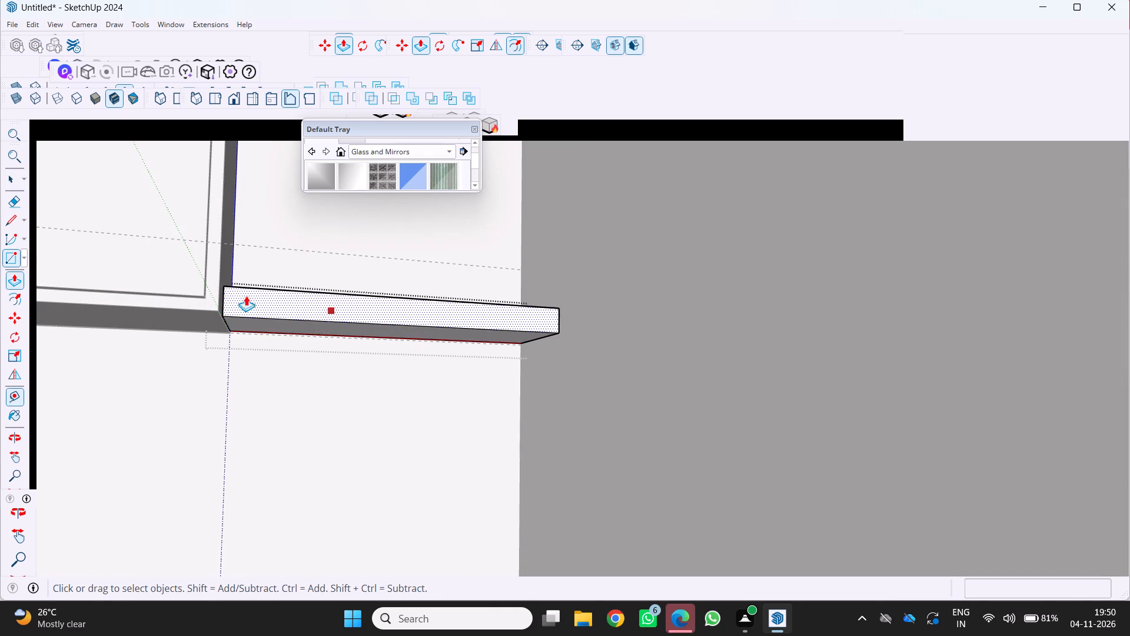
pyautogui.click(201, 294)
pyautogui.scroll(2, 257, 304)
pyautogui.moveTo(257, 304); pyautogui.dragTo(350, 351, button='middle')
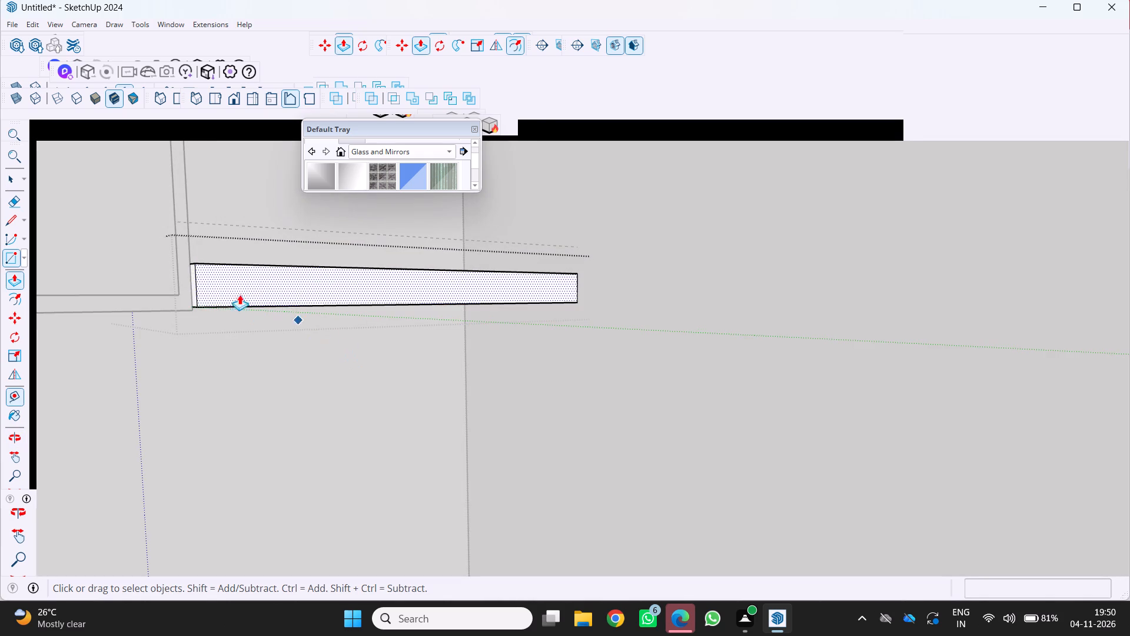
pyautogui.click(225, 278)
pyautogui.click(190, 280)
# Examine the extruded shelf beside the upper cabinet and its surroundings in the room from several viewpoints.
pyautogui.scroll(-4, 193, 356)
pyautogui.moveTo(219, 372); pyautogui.dragTo(108, 260, button='middle')
pyautogui.scroll(-4, 125, 275)
pyautogui.moveTo(174, 294); pyautogui.dragTo(243, 209, button='middle')
pyautogui.scroll(1, 184, 272)
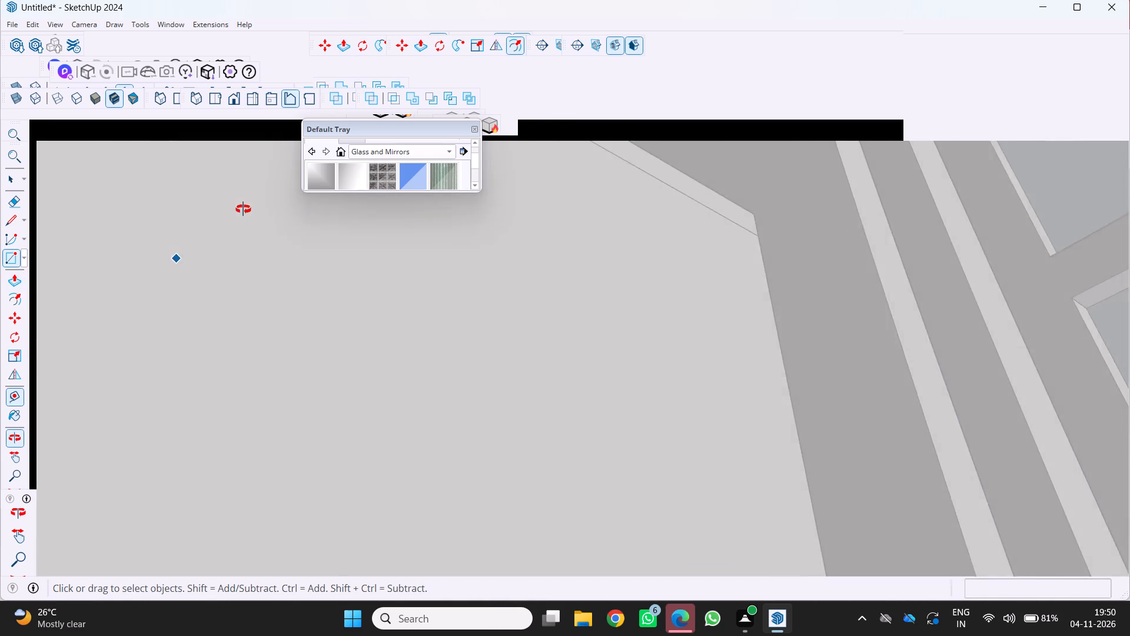
pyautogui.moveTo(243, 209); pyautogui.dragTo(147, 339, button='middle')
pyautogui.scroll(-2, 137, 347)
pyautogui.scroll(-4, 131, 270)
pyautogui.moveTo(279, 307); pyautogui.dragTo(94, 332, button='middle')
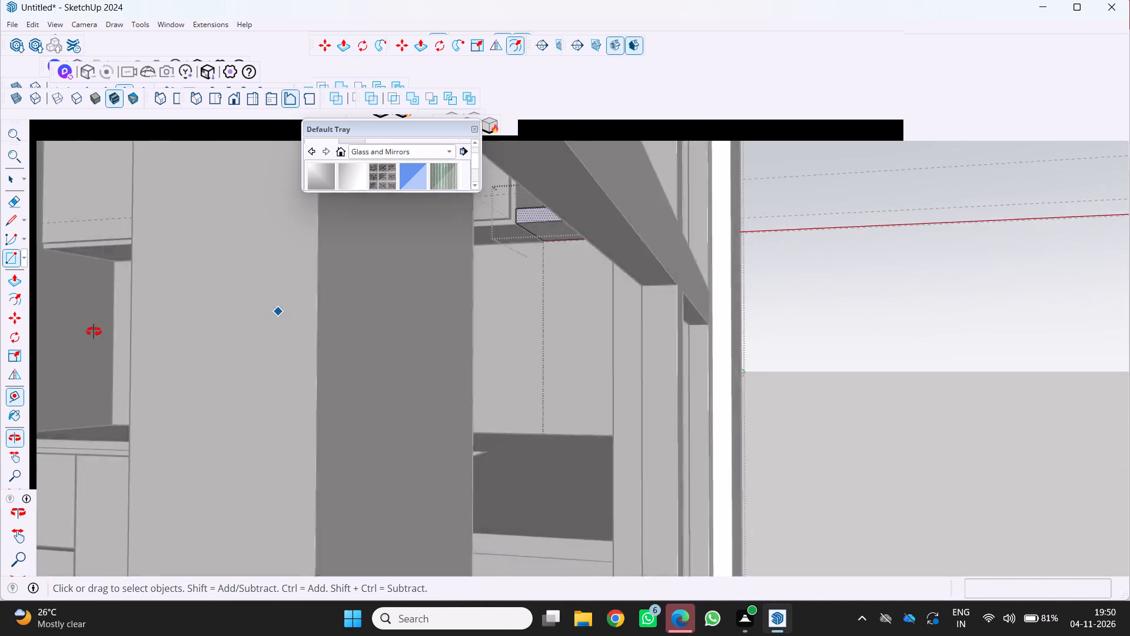
pyautogui.moveTo(94, 332); pyautogui.dragTo(38, 316, button='middle')
pyautogui.scroll(-5, 312, 390)
pyautogui.moveTo(335, 407); pyautogui.dragTo(693, 459, button='middle')
pyautogui.scroll(1, 575, 433)
pyautogui.middleClick(693, 459)
pyautogui.scroll(-5, 660, 455)
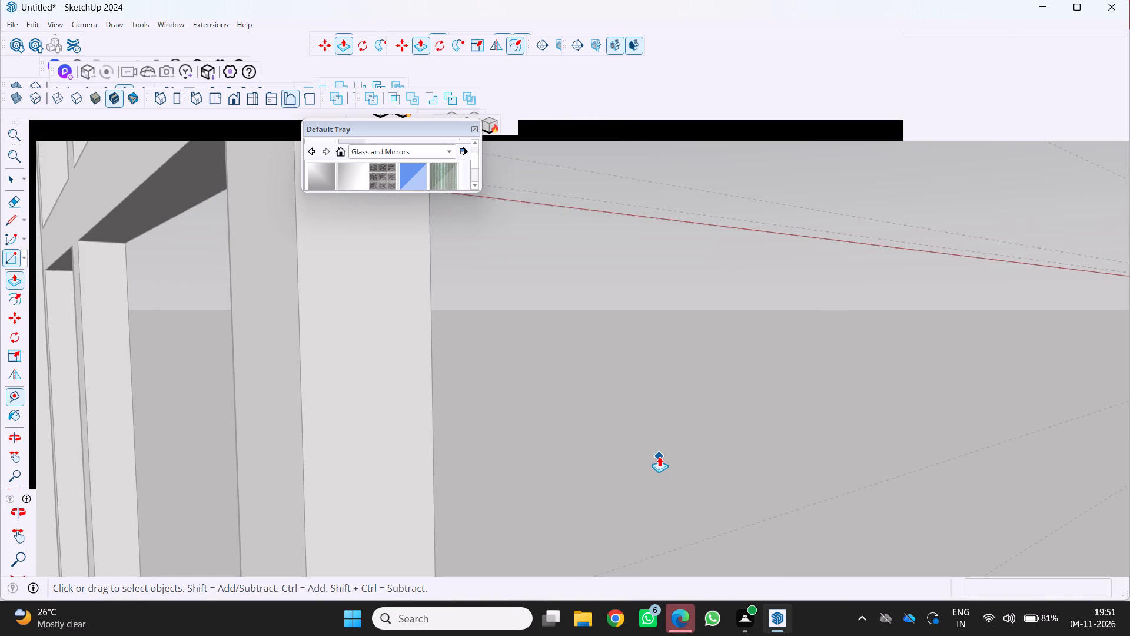
pyautogui.keyDown('shift'); pyautogui.moveTo(659, 456); pyautogui.dragTo(1129, 493, button='middle'); pyautogui.keyUp('shift')
pyautogui.keyDown('shift'); pyautogui.scroll(-4, 1129, 493); pyautogui.keyUp('shift')
pyautogui.keyDown('shift'); pyautogui.scroll(-2, 294, 298); pyautogui.keyUp('shift')
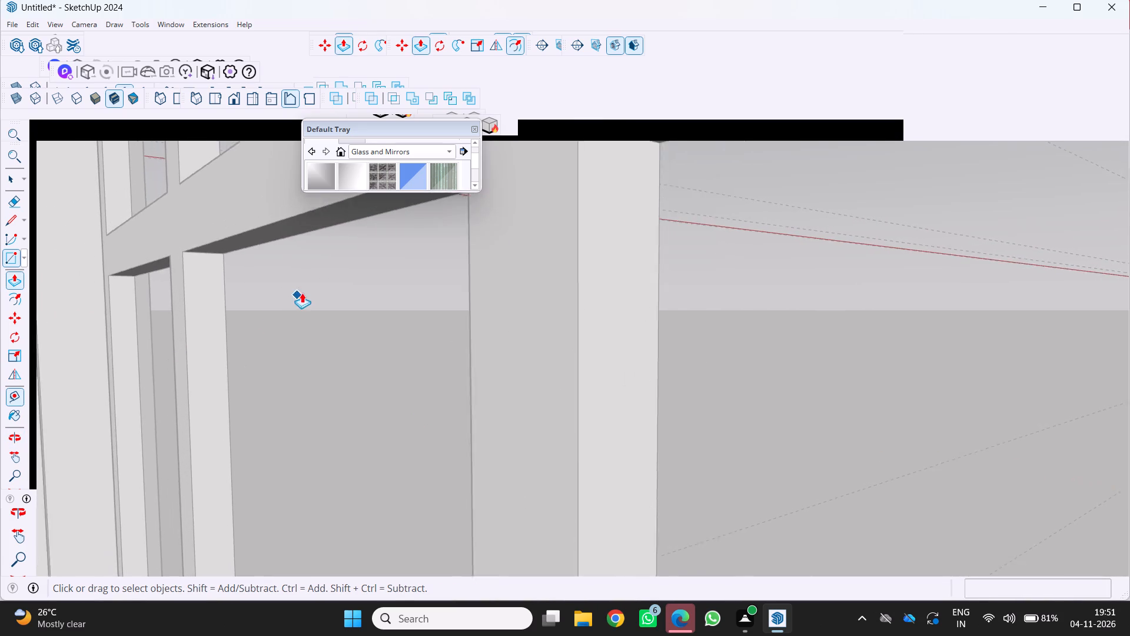
pyautogui.keyDown('shift'); pyautogui.scroll(-5, 302, 293); pyautogui.keyUp('shift')
pyautogui.keyDown('shift'); pyautogui.moveTo(325, 290); pyautogui.dragTo(587, 312, button='middle'); pyautogui.keyUp('shift')
pyautogui.scroll(-9, 587, 312)
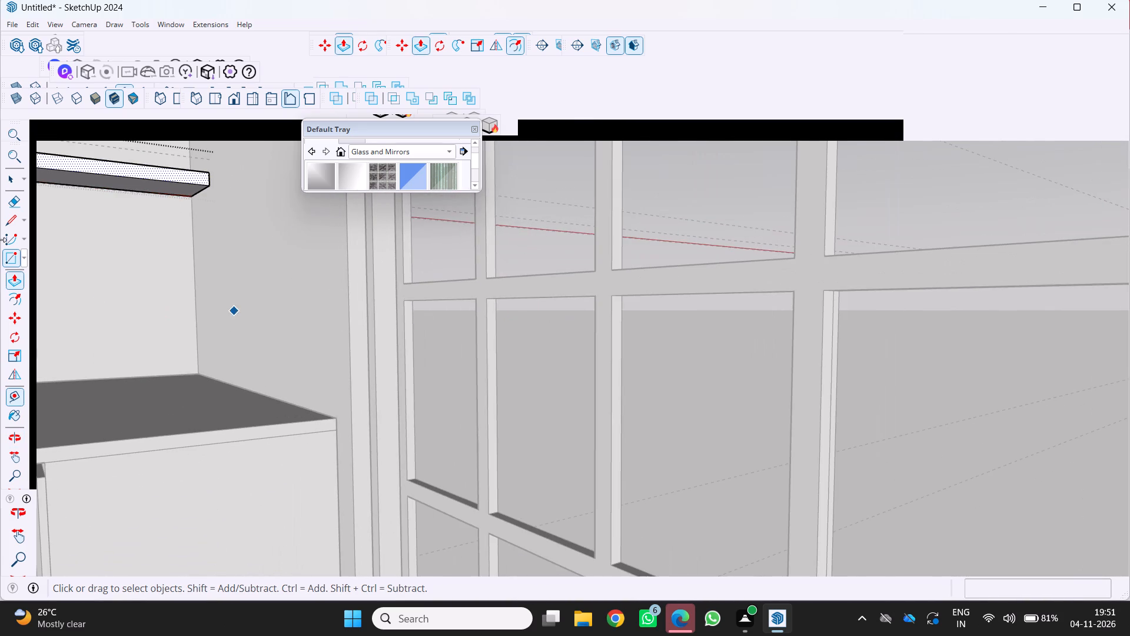
pyautogui.scroll(1, 5, 207)
pyautogui.moveTo(5, 207); pyautogui.dragTo(493, 304, button='middle')
pyautogui.keyDown('shift'); pyautogui.scroll(-9, 472, 304); pyautogui.keyUp('shift')
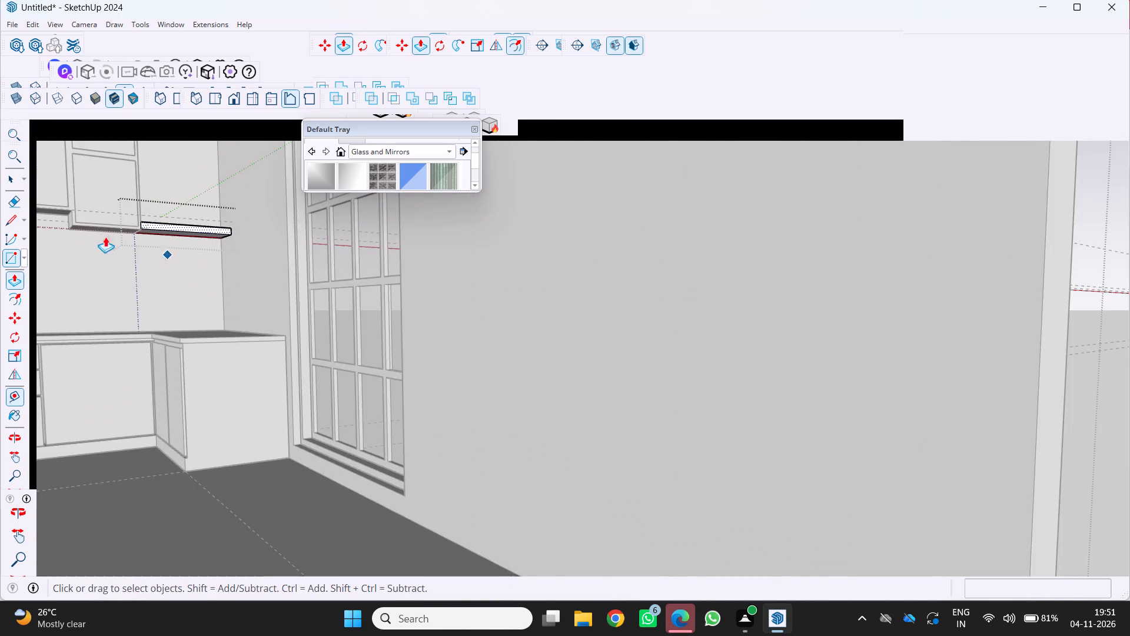
# Push/Pull the shelf's underside down to align with the bottom of the adjoining upper cabinet.
pyautogui.keyDown('shift'); pyautogui.scroll(17, 78, 222); pyautogui.keyUp('shift')
pyautogui.keyDown('shift'); pyautogui.scroll(2, 28, 229); pyautogui.keyUp('shift')
pyautogui.keyDown('shift'); pyautogui.moveTo(25, 223); pyautogui.dragTo(84, 216, button='middle'); pyautogui.keyUp('shift')
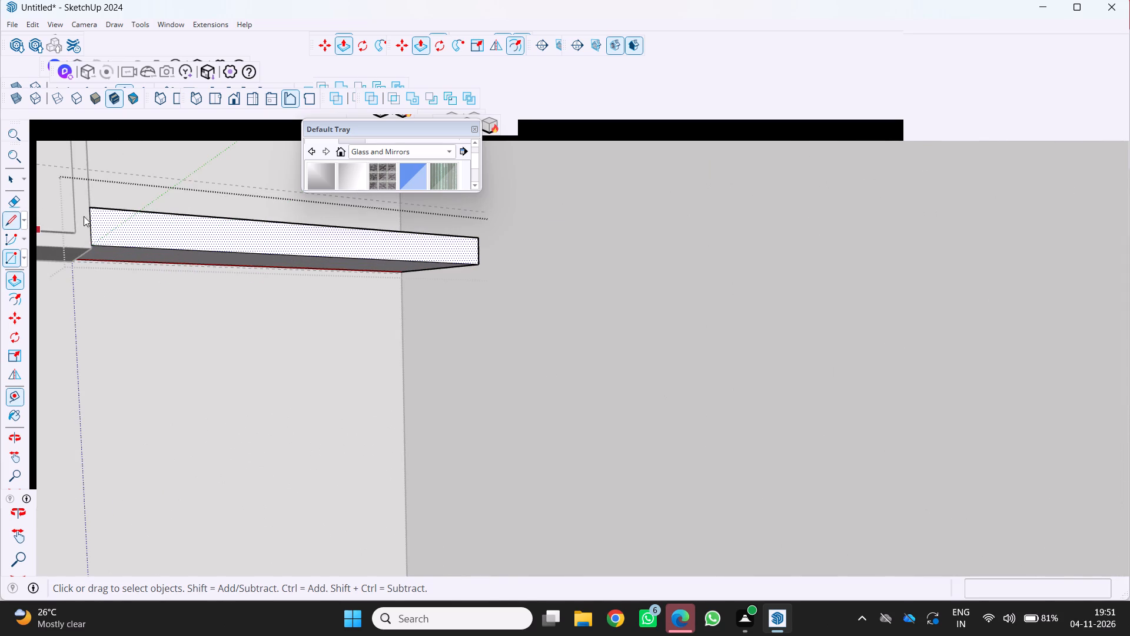
pyautogui.keyDown('shift'); pyautogui.moveTo(84, 216); pyautogui.dragTo(163, 238, button='middle'); pyautogui.keyUp('shift')
pyautogui.keyDown('shift'); pyautogui.scroll(-5, 252, 262); pyautogui.keyUp('shift')
pyautogui.moveTo(273, 280); pyautogui.dragTo(206, 220, button='middle')
pyautogui.scroll(12, 128, 241)
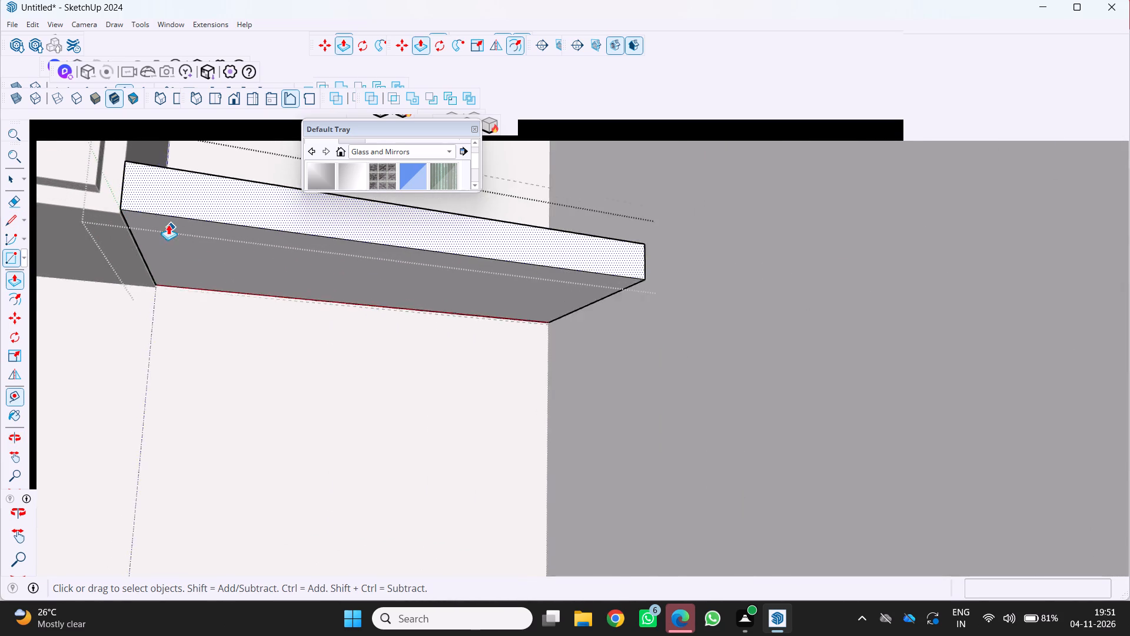
pyautogui.scroll(6, 168, 224)
pyautogui.click(129, 213)
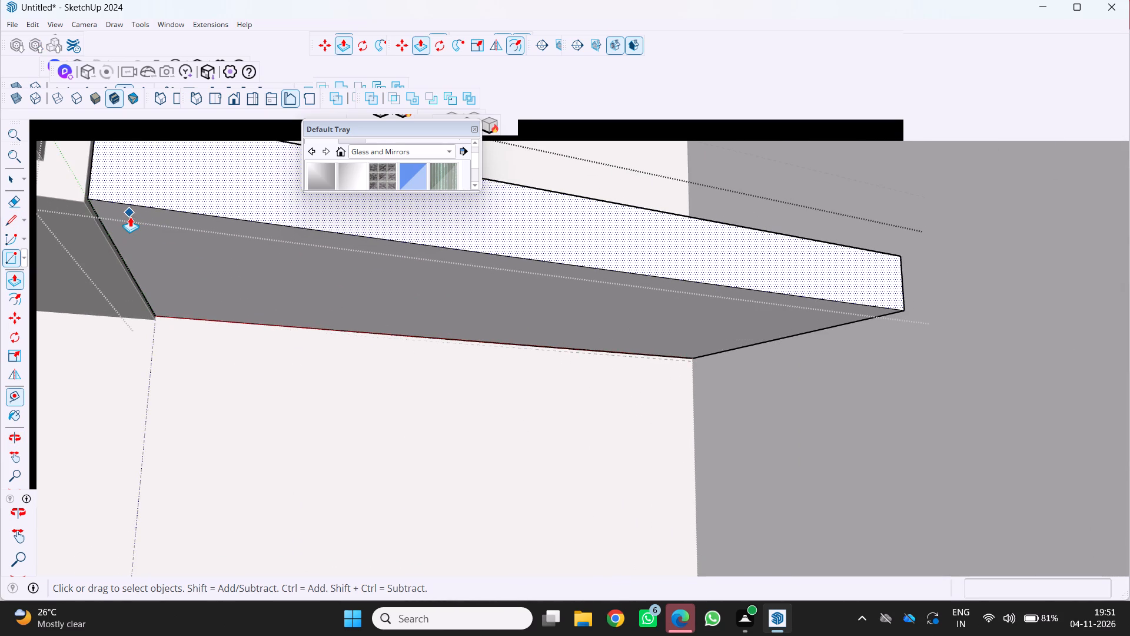
pyautogui.moveTo(84, 194); pyautogui.dragTo(104, 218, button='middle')
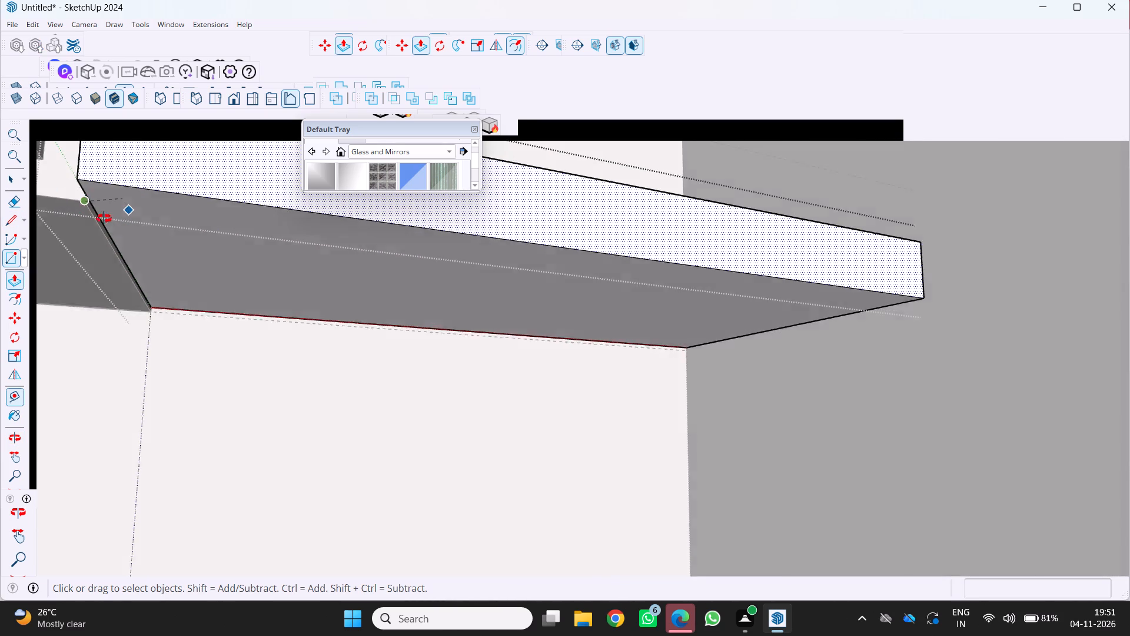
pyautogui.moveTo(104, 218); pyautogui.dragTo(128, 250, button='middle')
pyautogui.scroll(1, 128, 250)
pyautogui.click(68, 175)
pyautogui.scroll(3, 118, 203)
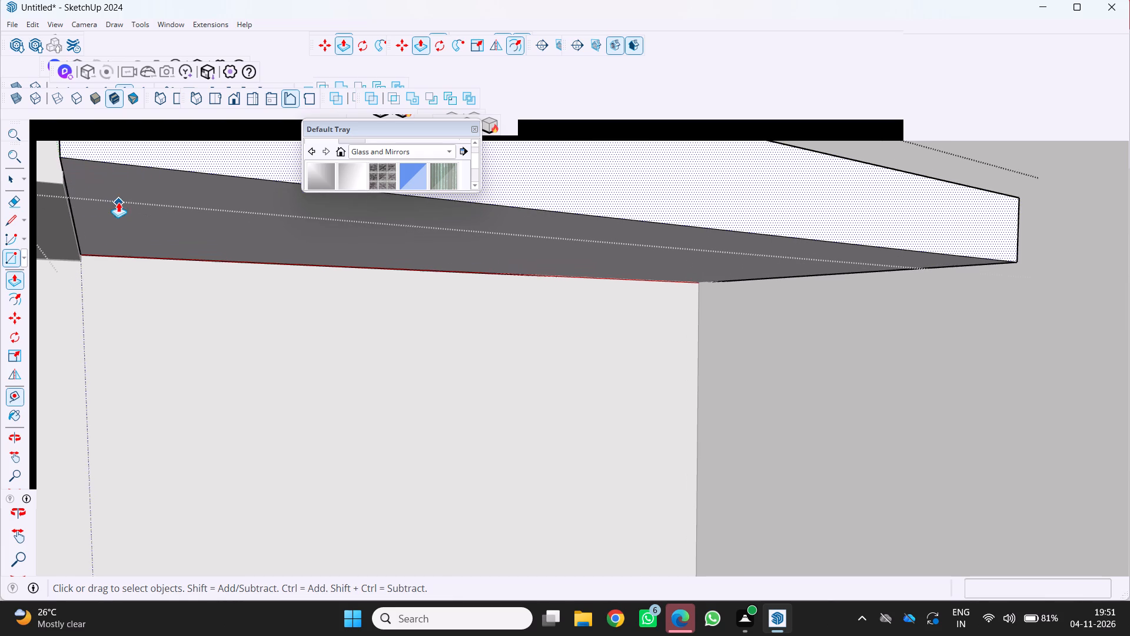
pyautogui.press('space')
pyautogui.click(108, 188)
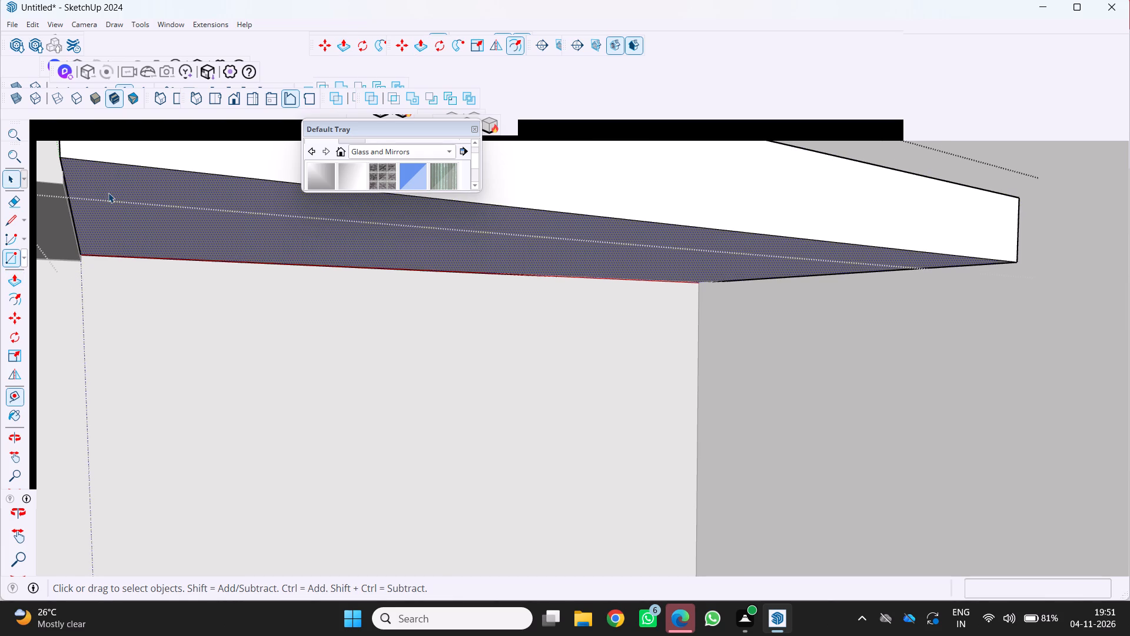
pyautogui.press('p')
pyautogui.click(108, 193)
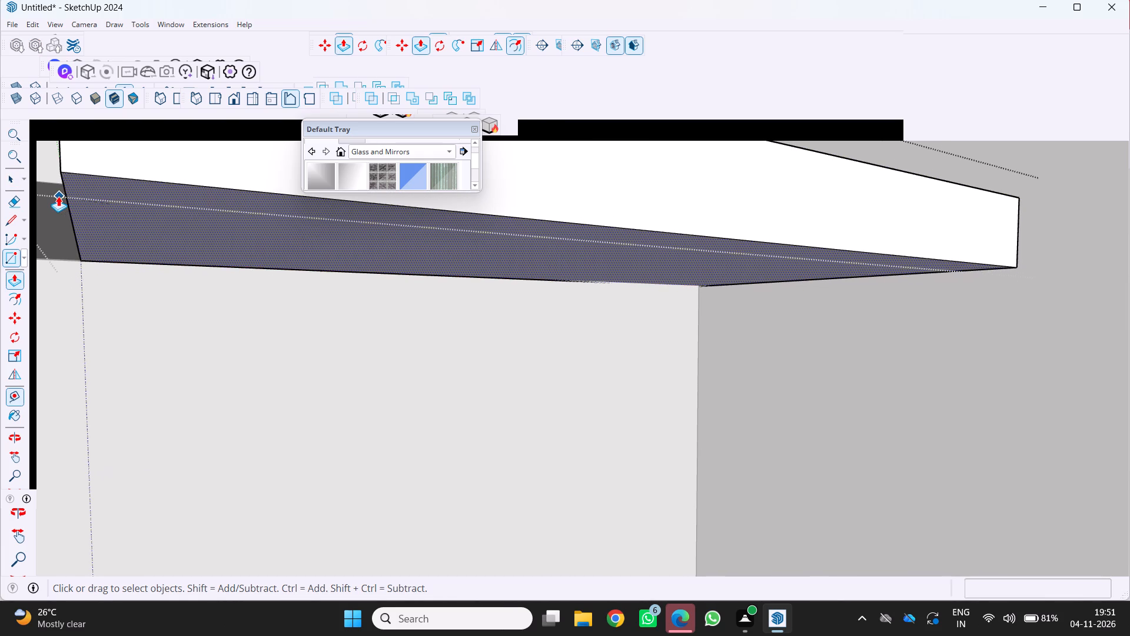
pyautogui.click(55, 196)
# Examine the shelf's front and end where it meets the upper cabinet.
pyautogui.scroll(-10, 99, 242)
pyautogui.moveTo(164, 296); pyautogui.dragTo(284, 365, button='middle')
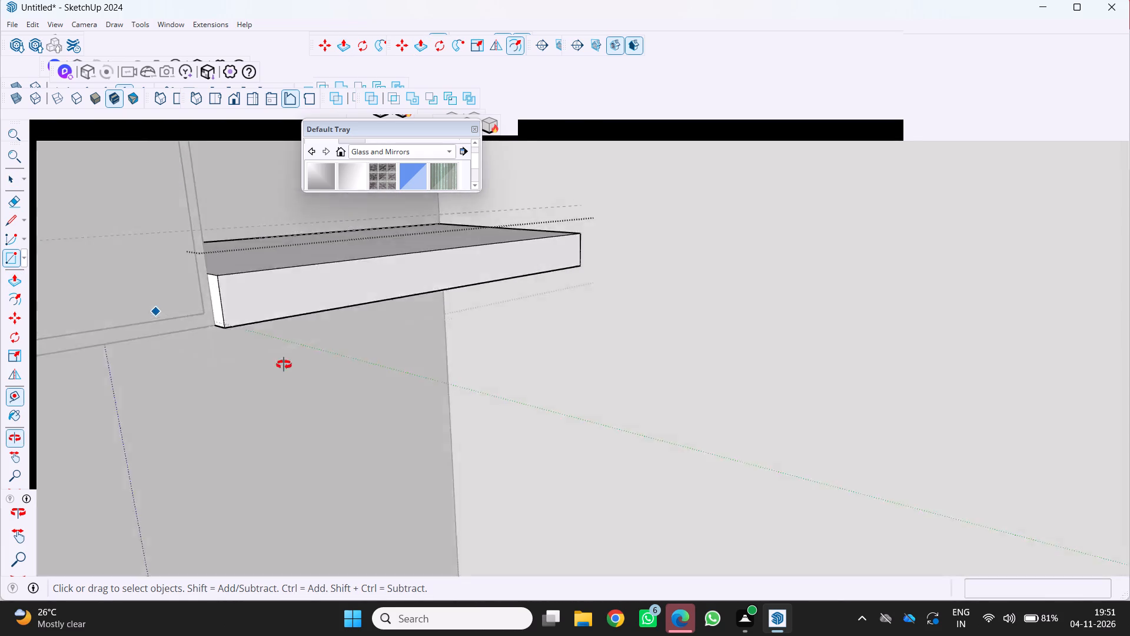
pyautogui.moveTo(284, 365); pyautogui.dragTo(325, 373, button='middle')
pyautogui.scroll(1, 300, 369)
pyautogui.middleClick(325, 373)
pyautogui.scroll(3, 350, 350)
pyautogui.moveTo(334, 342); pyautogui.dragTo(254, 350, button='middle')
pyautogui.middleClick(254, 349)
pyautogui.scroll(2, 317, 294)
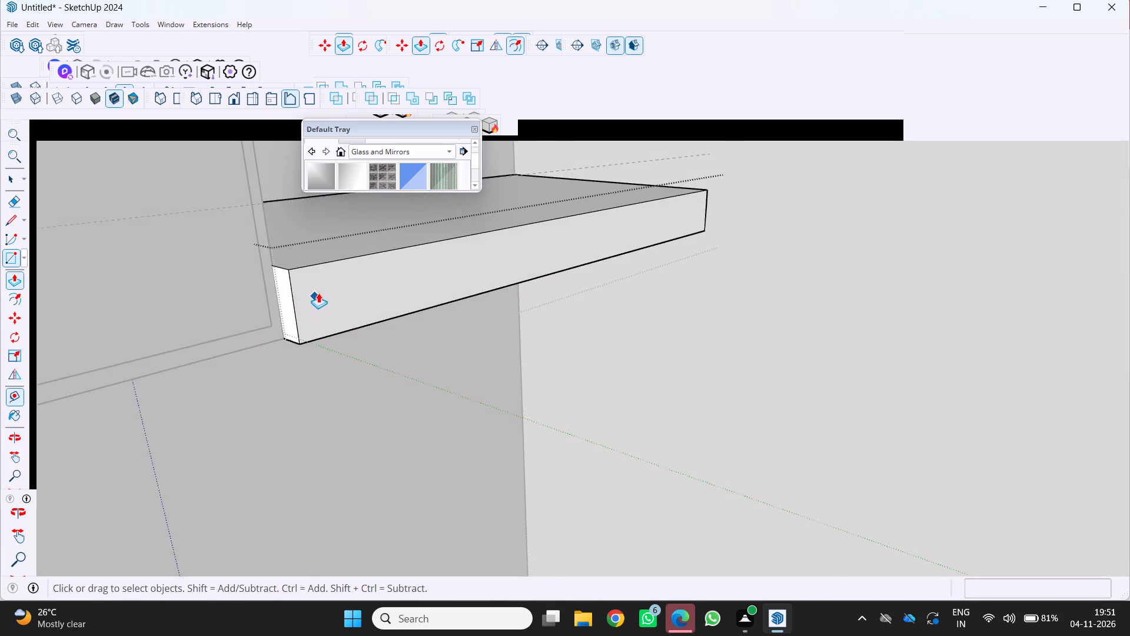
pyautogui.scroll(2, 318, 293)
pyautogui.moveTo(319, 292); pyautogui.dragTo(186, 273, button='middle')
pyautogui.middleClick(186, 273)
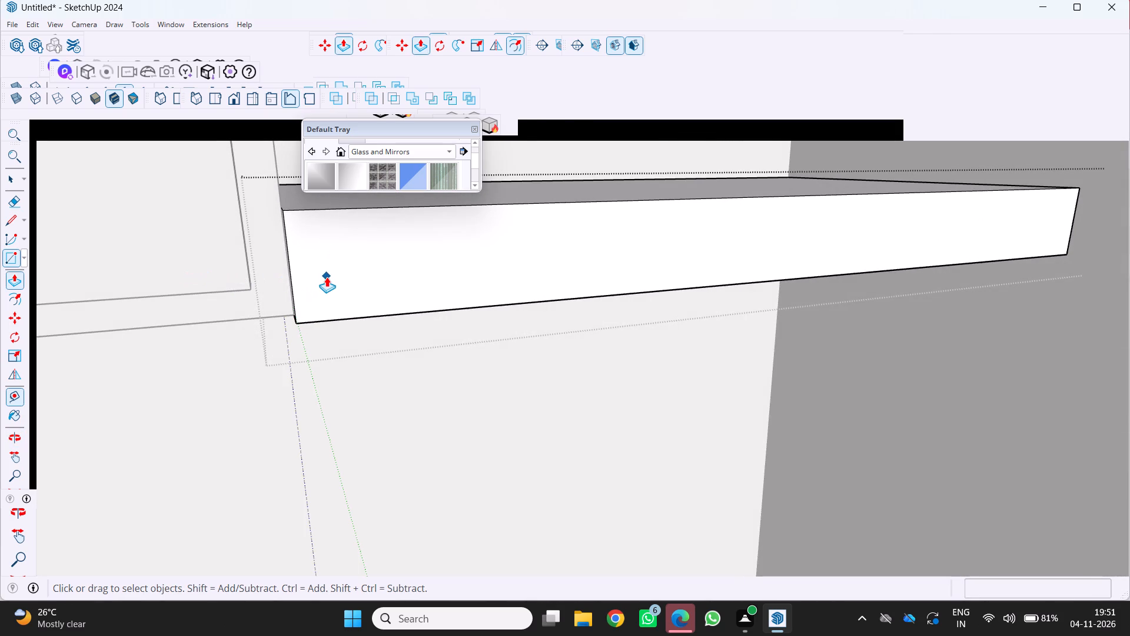
# Push/Pull the shelf's front face to align with the front of the adjoining upper cabinet.
pyautogui.press('space')
pyautogui.doubleClick(328, 273)
pyautogui.doubleClick(329, 272)
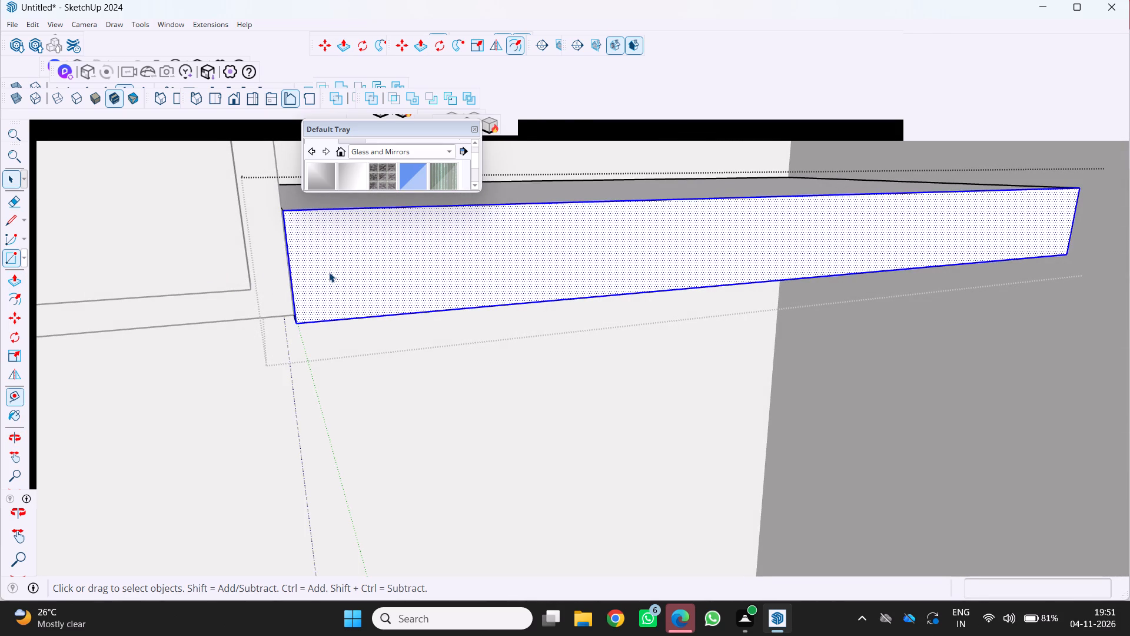
pyautogui.click(329, 272)
pyautogui.tripleClick(329, 272)
pyautogui.click(328, 272)
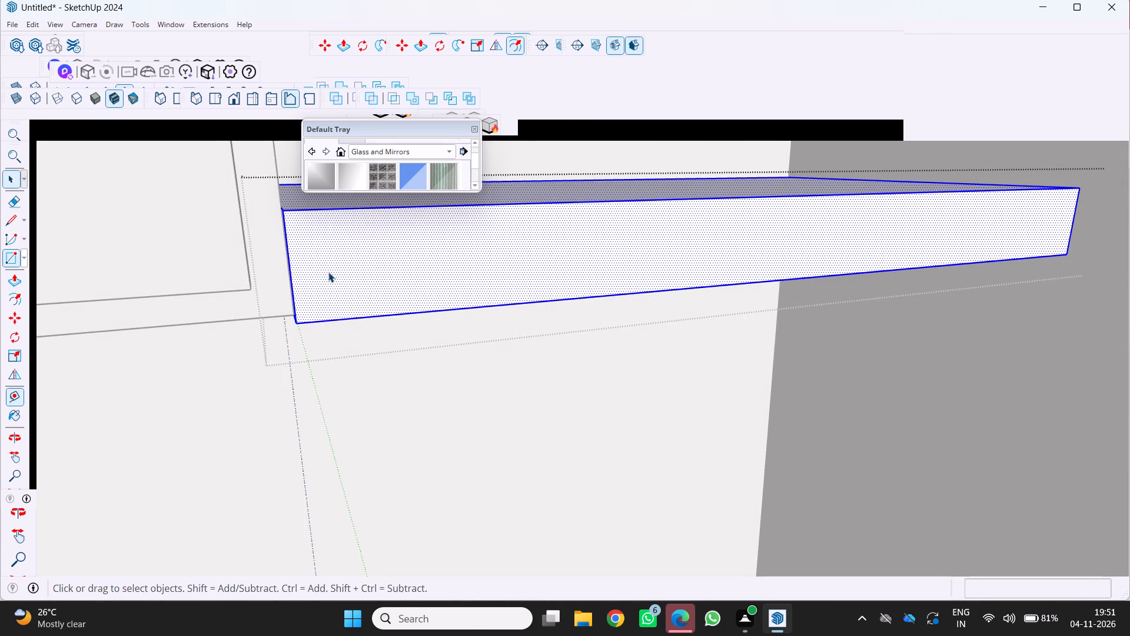
pyautogui.tripleClick(328, 272)
pyautogui.tripleClick(328, 272)
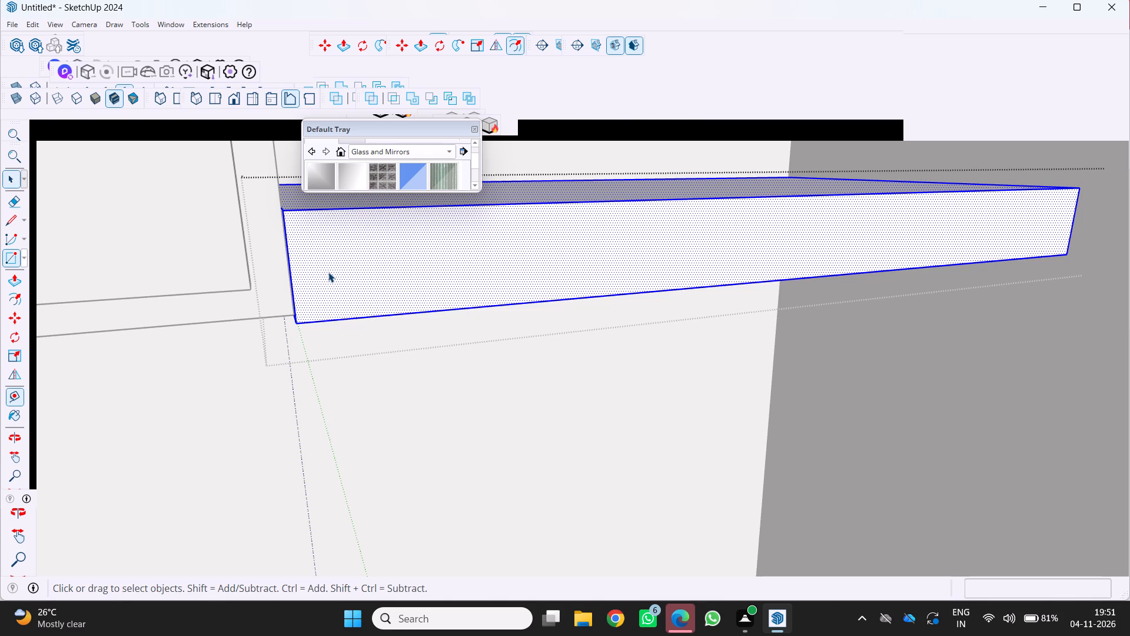
pyautogui.press('space')
pyautogui.doubleClick(338, 263)
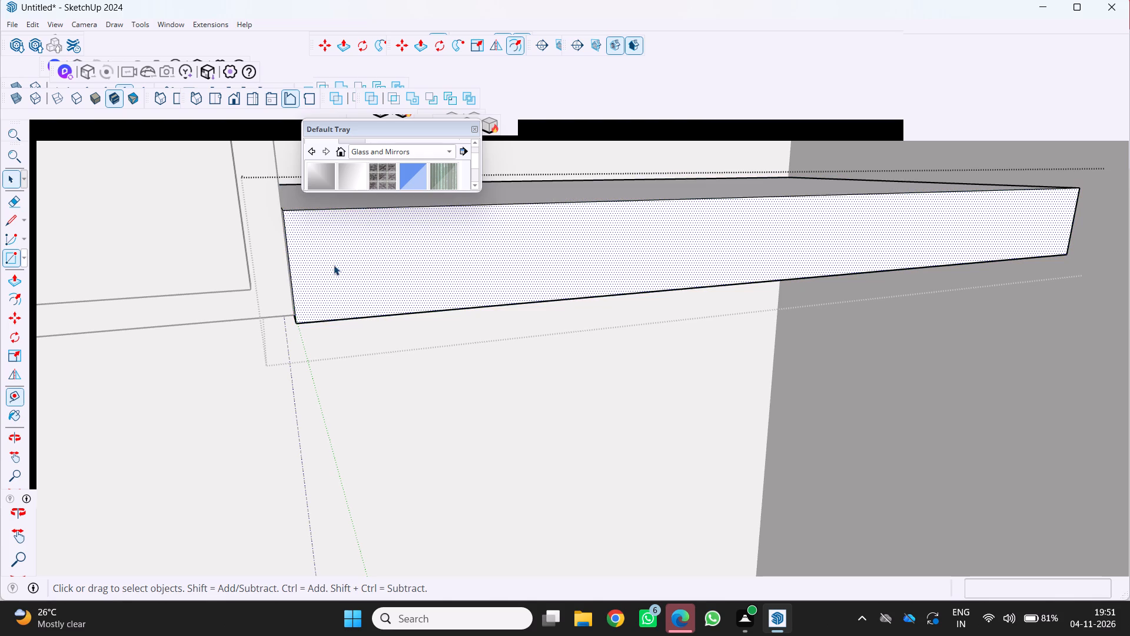
pyautogui.press('p')
pyautogui.click(333, 263)
pyautogui.click(275, 248)
# Examine the shelf's alignment with the upper cabinet from below, in front and above.
pyautogui.scroll(-5, 291, 283)
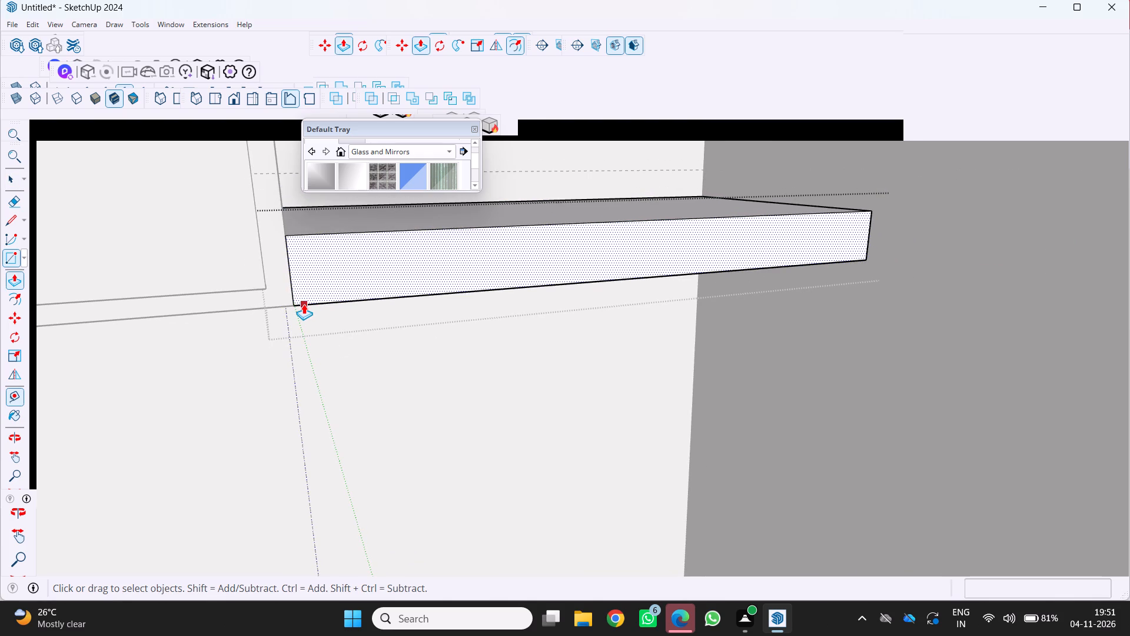
pyautogui.scroll(-4, 345, 314)
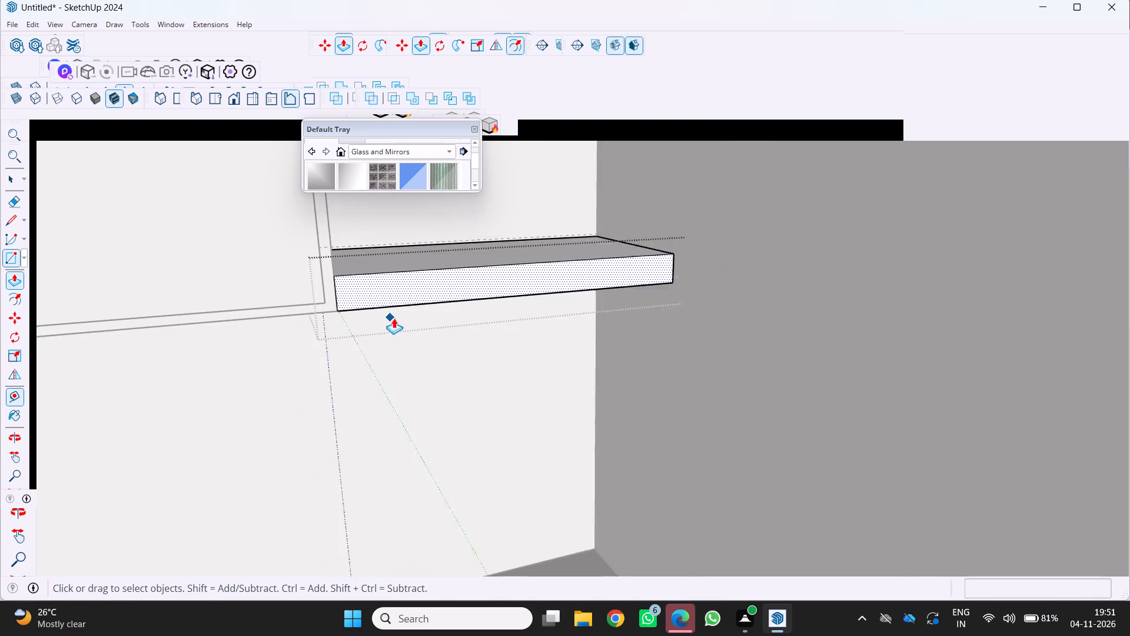
pyautogui.scroll(-7, 394, 318)
pyautogui.moveTo(404, 316); pyautogui.dragTo(364, 224, button='middle')
pyautogui.scroll(2, 337, 270)
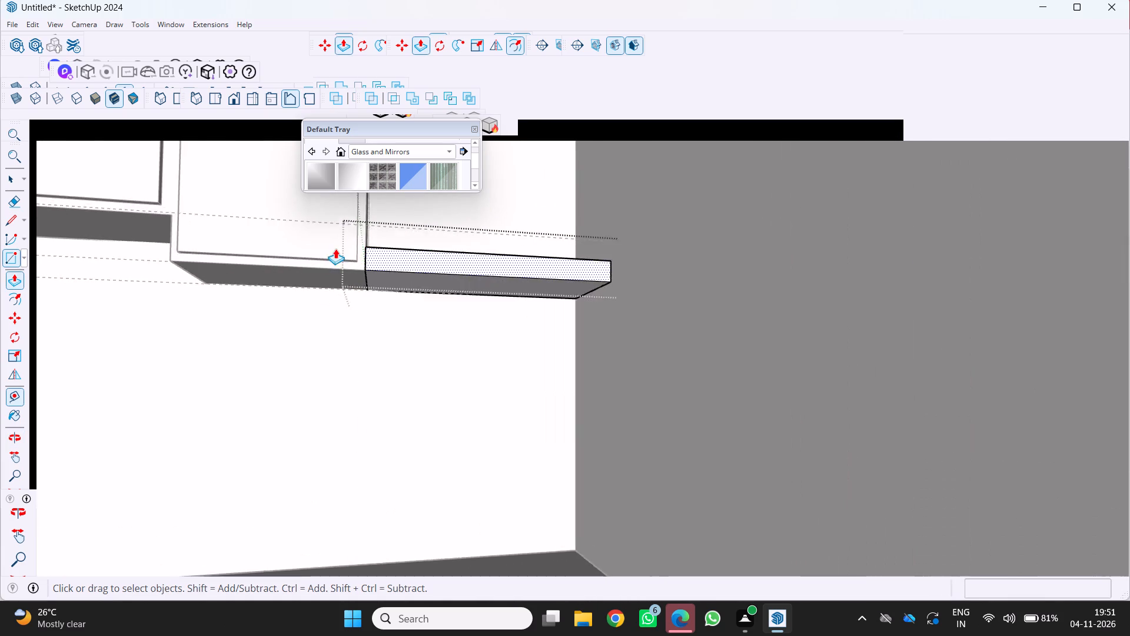
pyautogui.scroll(4, 335, 249)
pyautogui.moveTo(354, 237); pyautogui.dragTo(360, 189, button='middle')
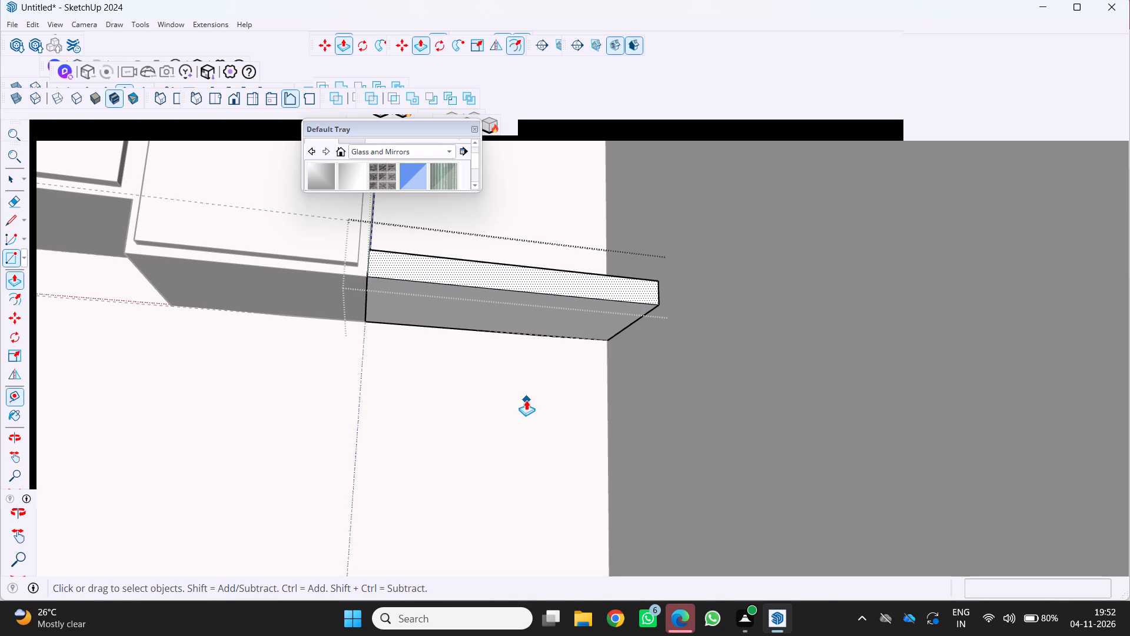
pyautogui.moveTo(596, 336); pyautogui.dragTo(576, 436, button='middle')
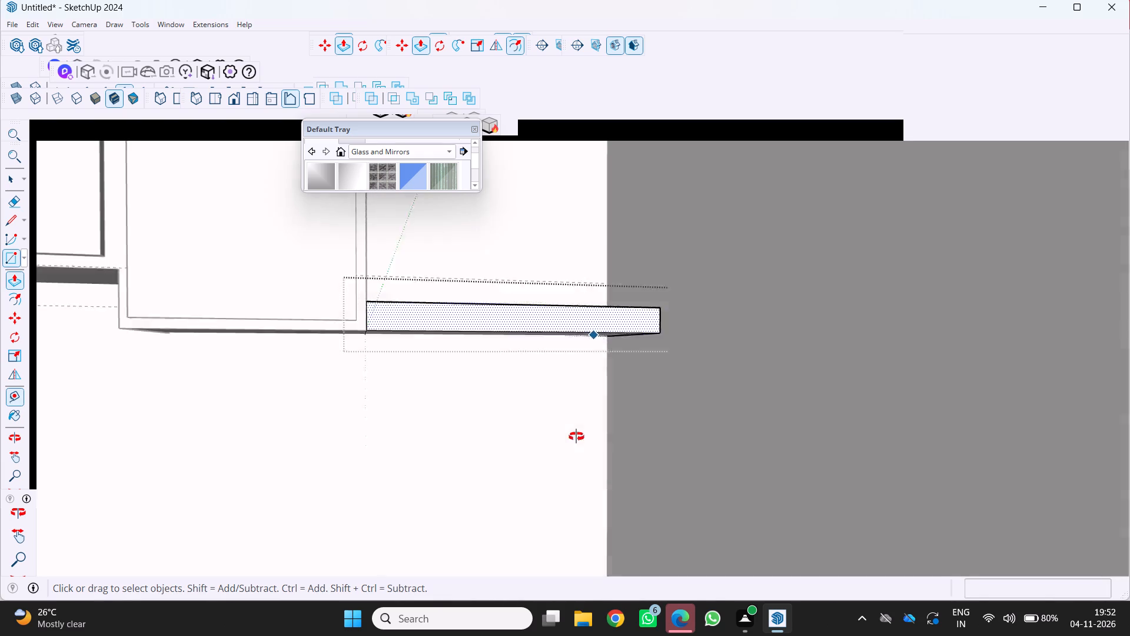
pyautogui.moveTo(576, 436); pyautogui.dragTo(516, 480, button='middle')
pyautogui.middleClick(516, 480)
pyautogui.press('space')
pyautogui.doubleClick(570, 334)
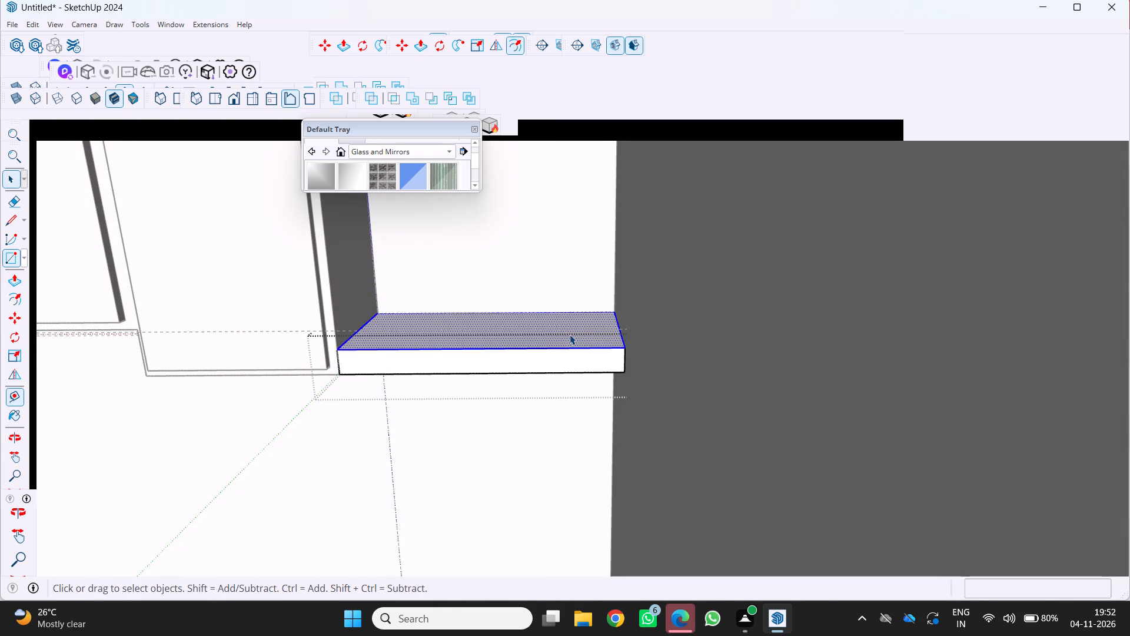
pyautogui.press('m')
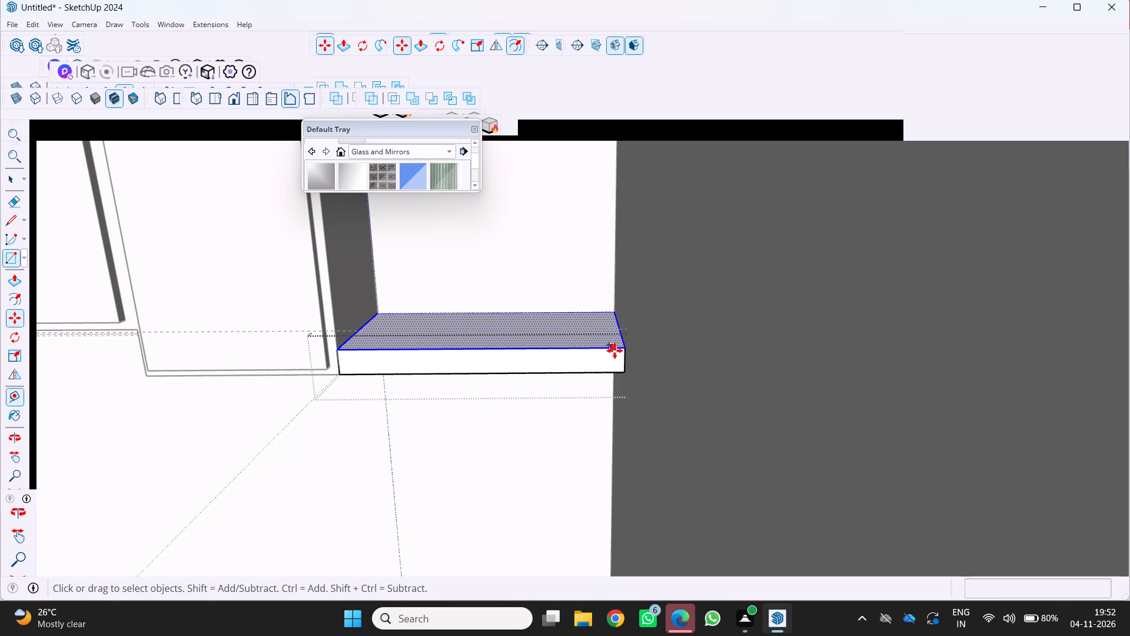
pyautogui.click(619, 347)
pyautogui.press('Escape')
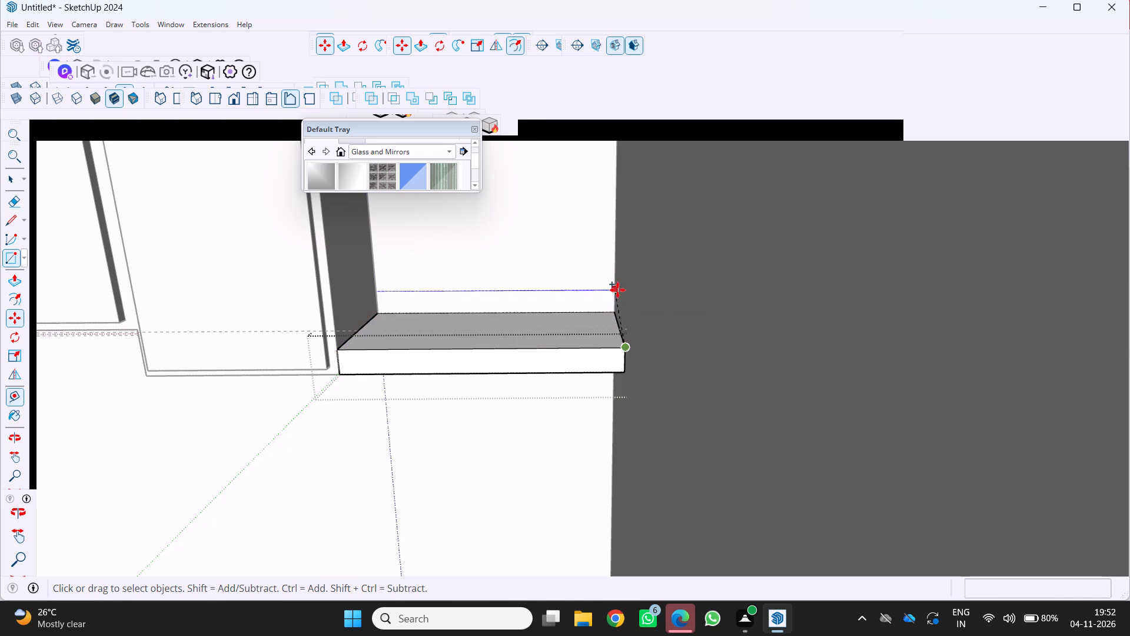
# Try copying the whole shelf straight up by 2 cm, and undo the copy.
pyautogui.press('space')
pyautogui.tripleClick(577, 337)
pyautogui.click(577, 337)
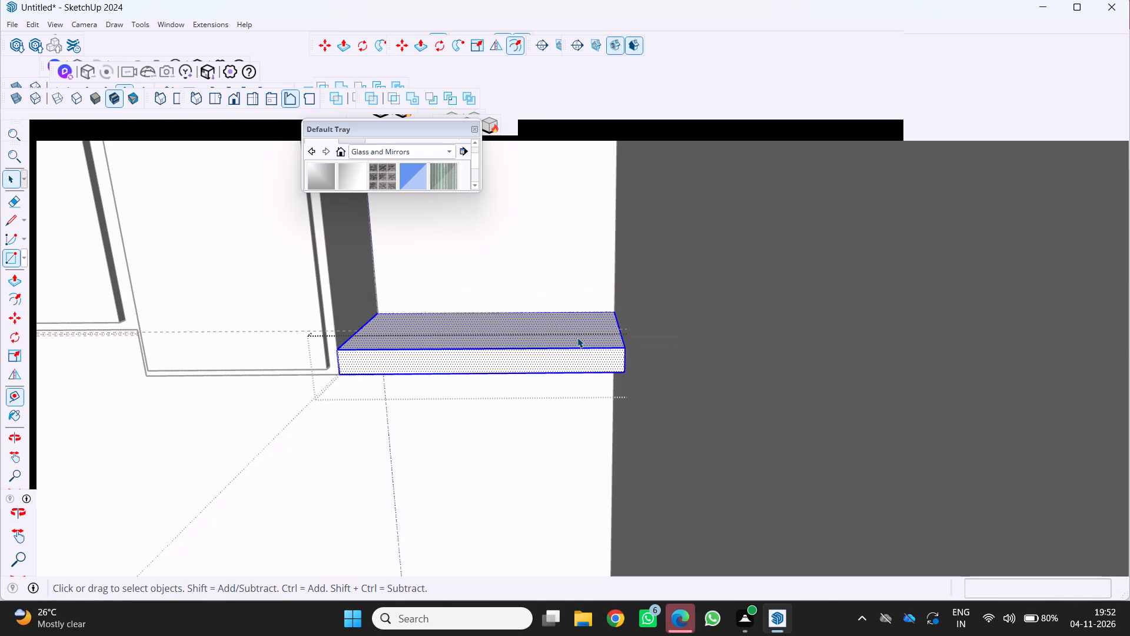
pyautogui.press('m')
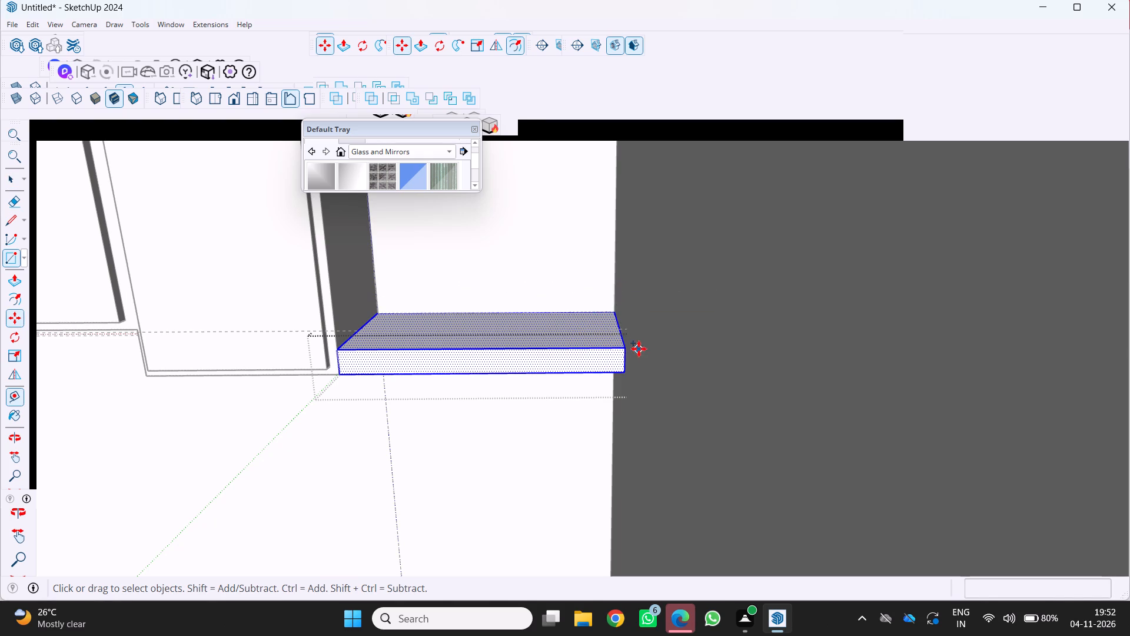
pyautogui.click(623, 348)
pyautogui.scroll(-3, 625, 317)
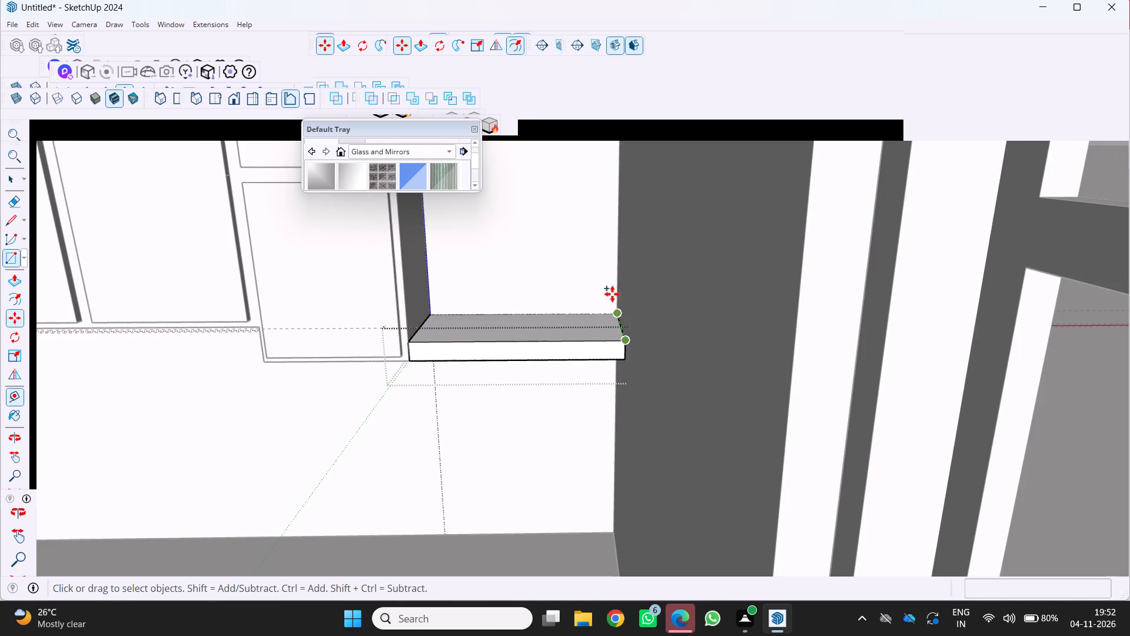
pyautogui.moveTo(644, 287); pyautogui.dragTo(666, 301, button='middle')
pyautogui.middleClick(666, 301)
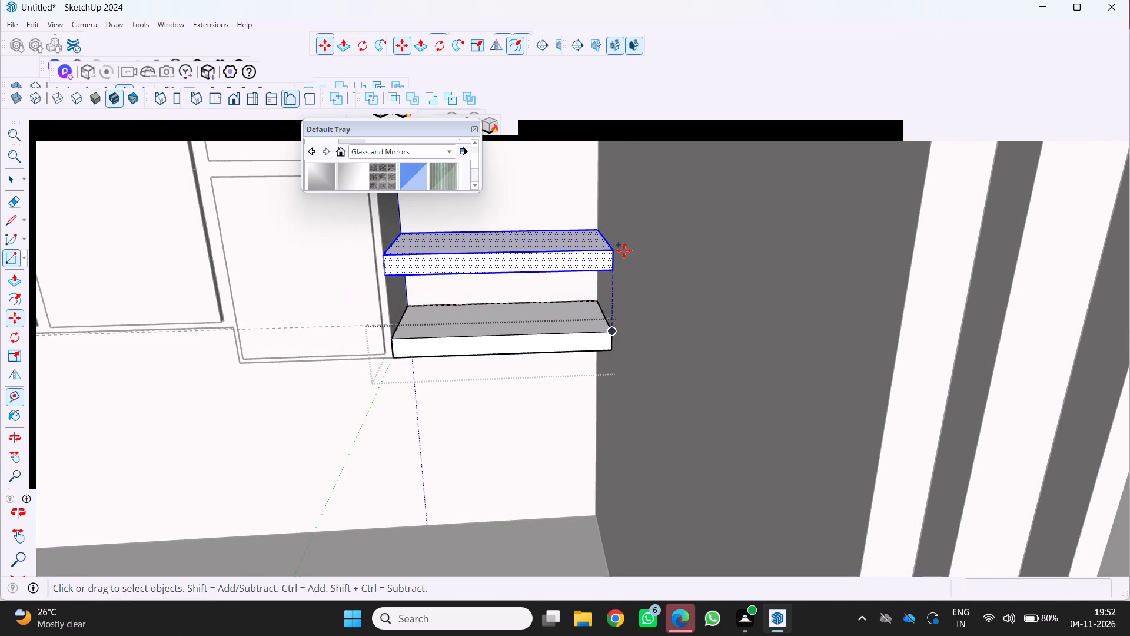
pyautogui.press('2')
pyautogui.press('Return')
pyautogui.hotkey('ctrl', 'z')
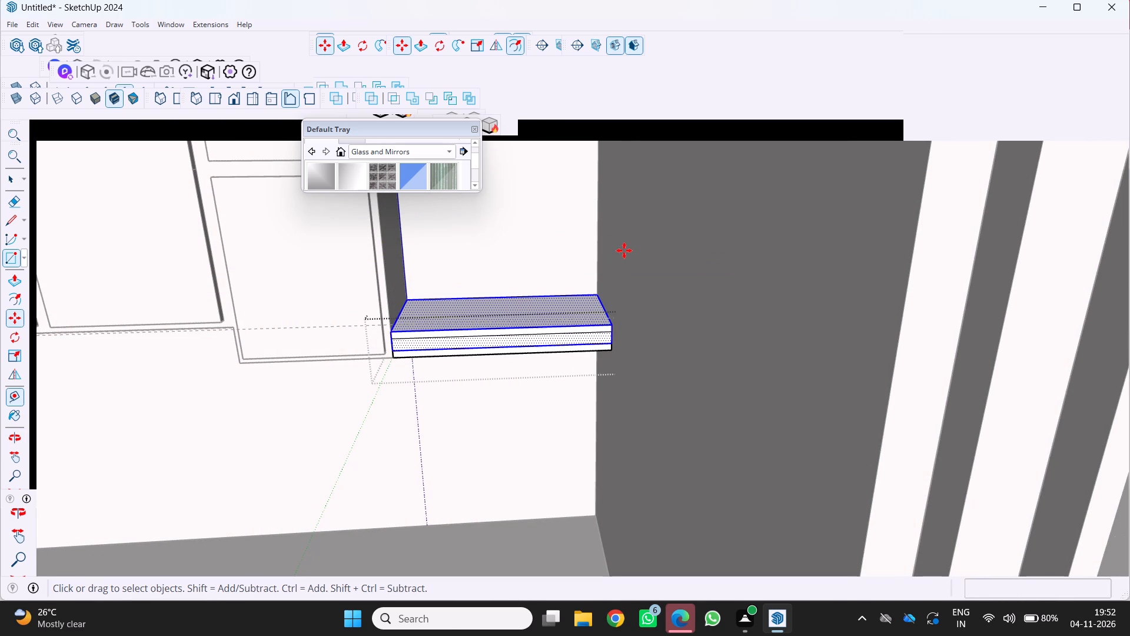
# Copy the whole shelf straight up by 20 cm to form a second shelf above it.
pyautogui.press('space')
pyautogui.tripleClick(565, 326)
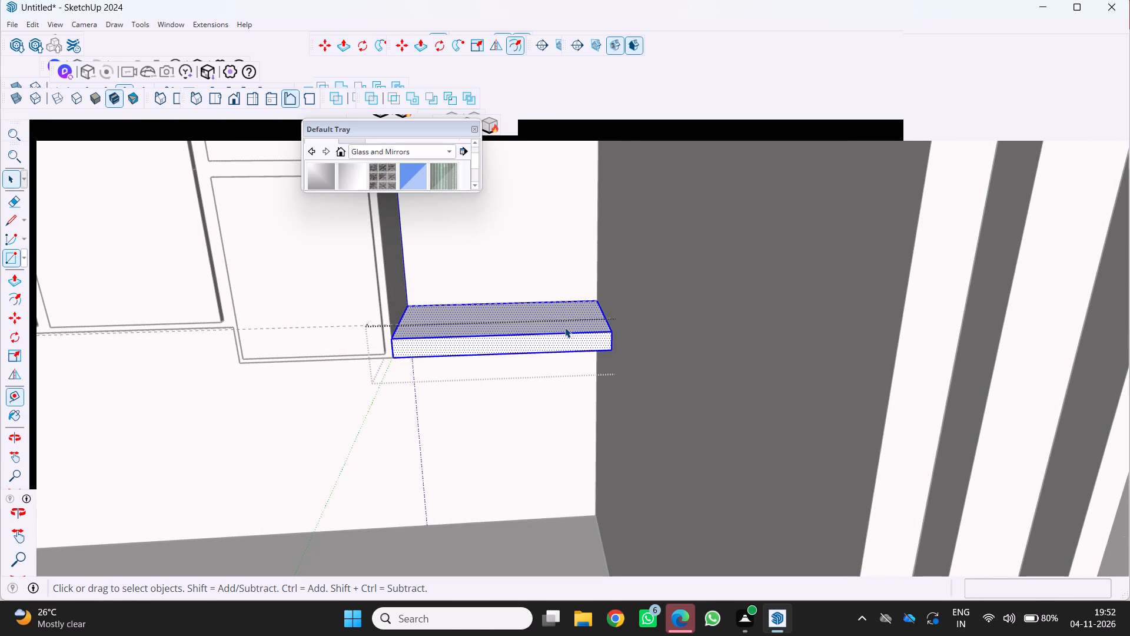
pyautogui.press('m')
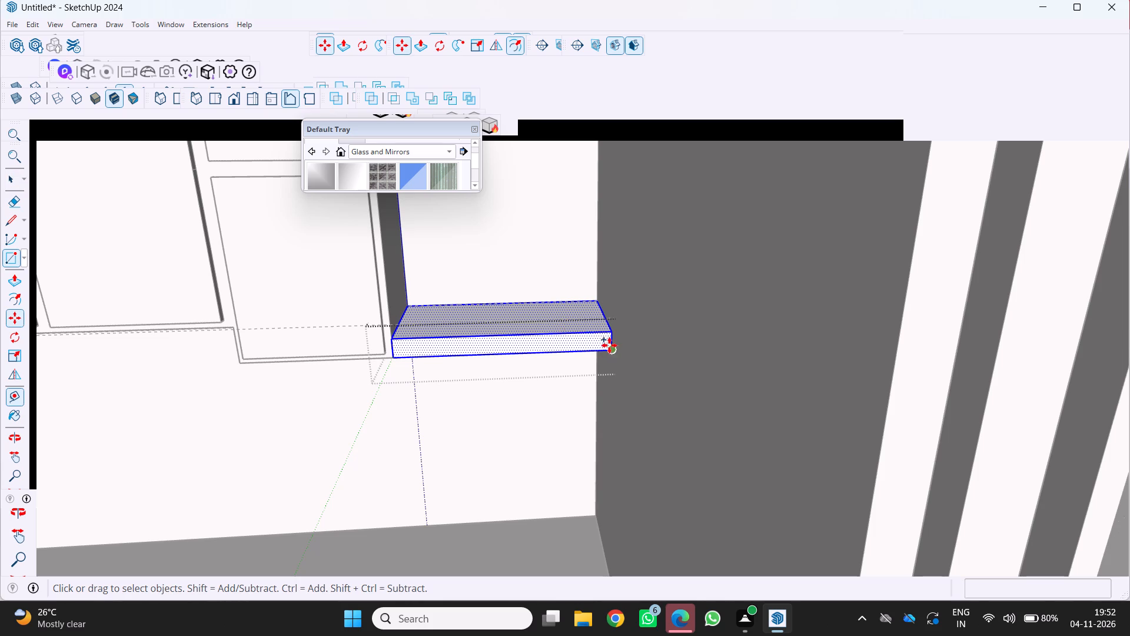
pyautogui.scroll(2, 610, 342)
pyautogui.click(614, 328)
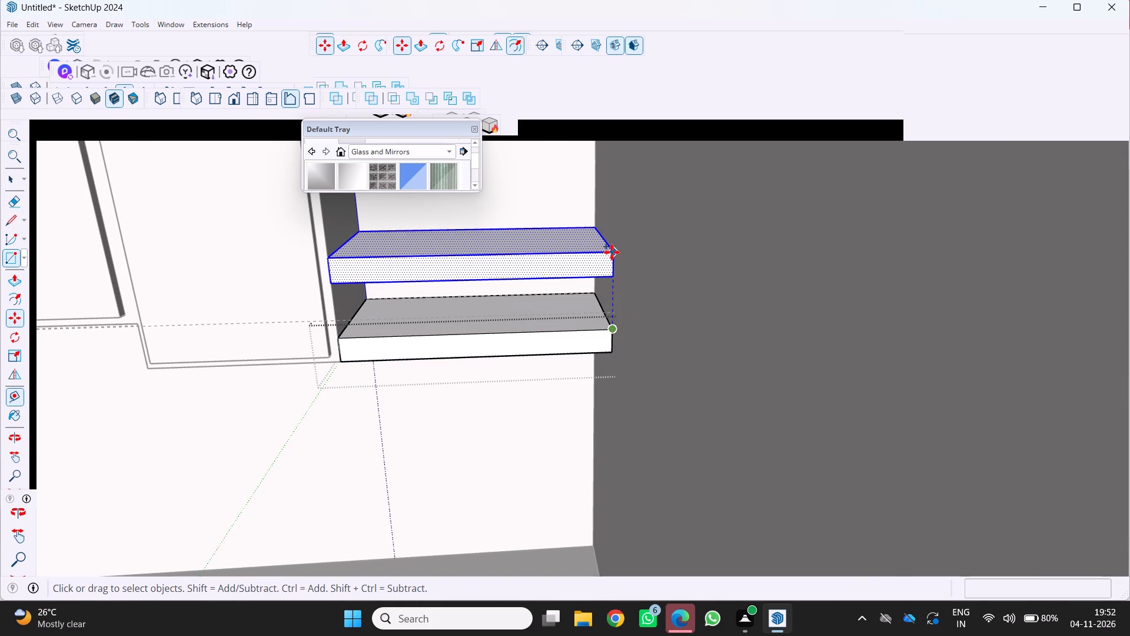
pyautogui.write('20')
pyautogui.press('Return')
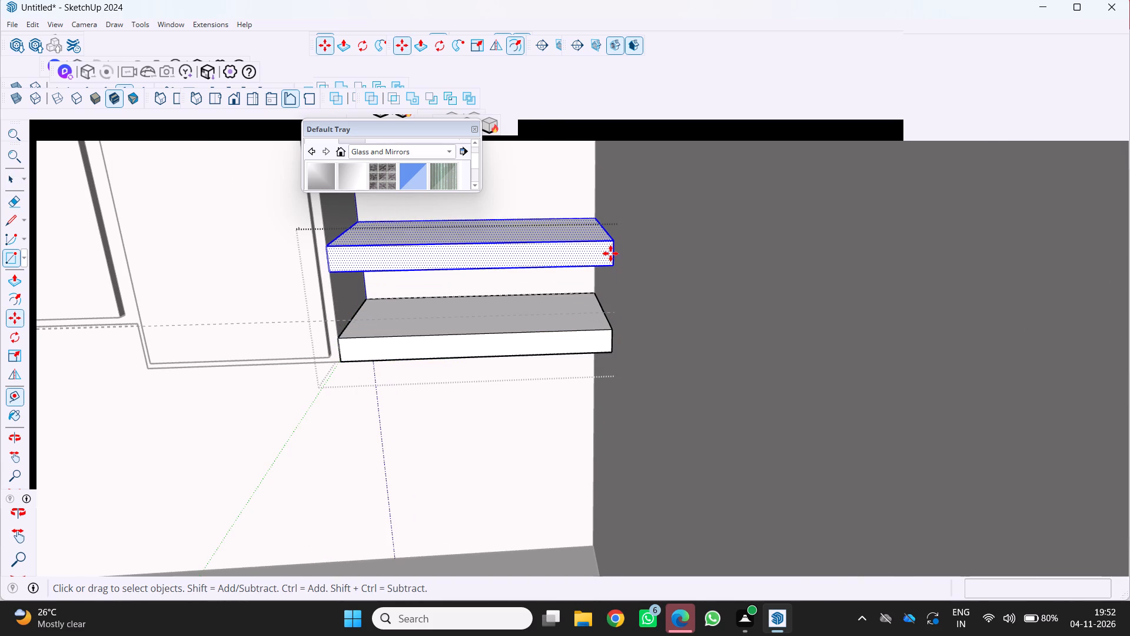
# Examine both shelves beside the upper cabinet from several viewpoints and exit the shelf group.
pyautogui.scroll(-3, 607, 258)
pyautogui.moveTo(571, 206); pyautogui.dragTo(606, 161, button='middle')
pyautogui.scroll(-3, 613, 171)
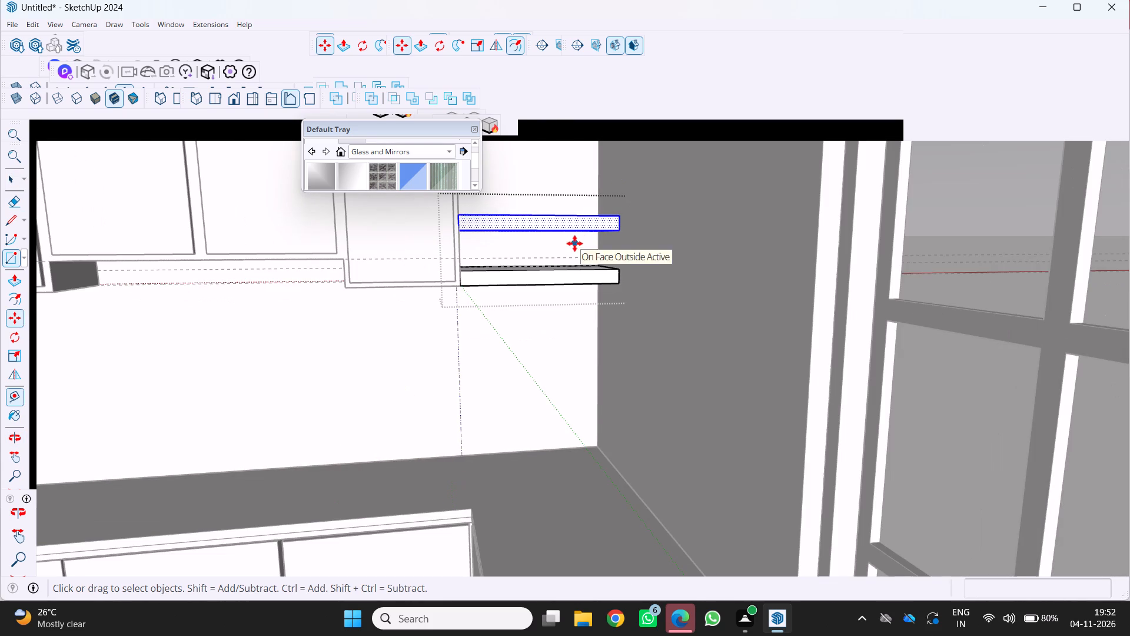
pyautogui.keyDown('shift'); pyautogui.moveTo(574, 243); pyautogui.dragTo(504, 377, button='middle'); pyautogui.keyUp('shift')
pyautogui.scroll(-4, 506, 374)
pyautogui.moveTo(488, 317); pyautogui.dragTo(498, 216, button='middle')
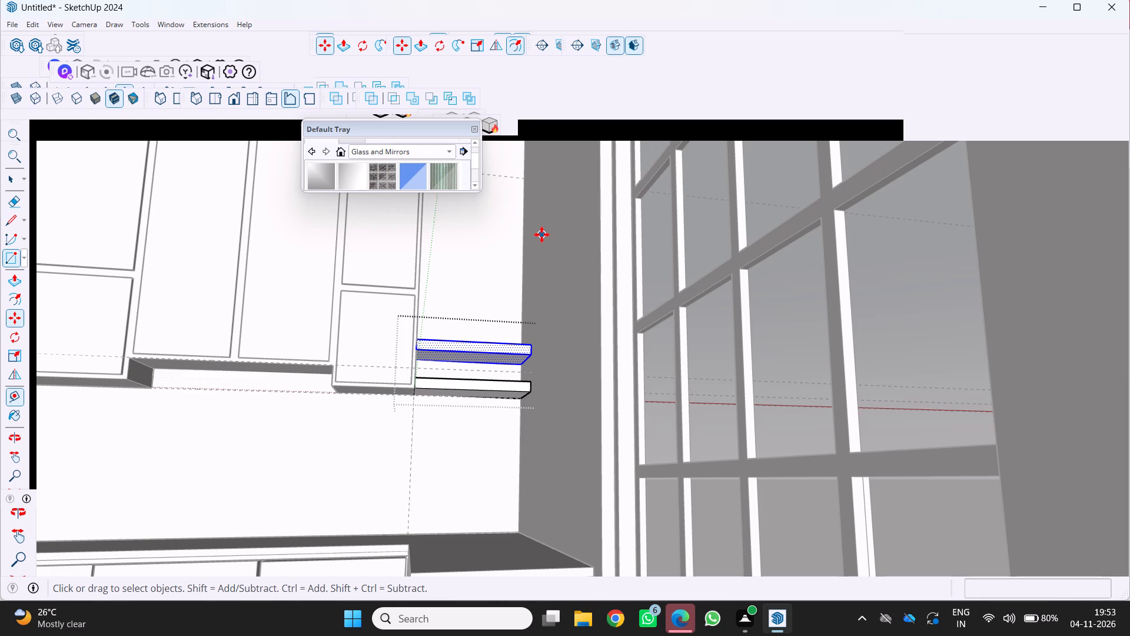
pyautogui.scroll(1, 589, 214)
pyautogui.scroll(-4, 530, 268)
pyautogui.scroll(3, 347, 561)
pyautogui.scroll(2, 571, 491)
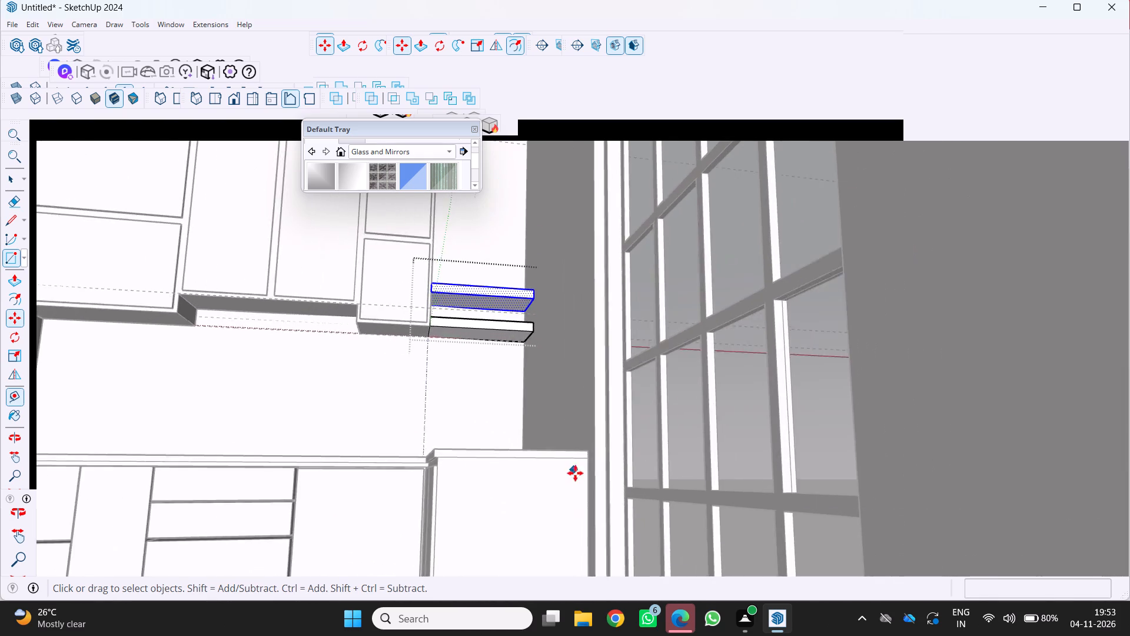
pyautogui.moveTo(575, 477); pyautogui.dragTo(630, 568, button='middle')
pyautogui.middleClick(630, 568)
pyautogui.press('space')
pyautogui.scroll(3, 492, 390)
pyautogui.moveTo(501, 393); pyautogui.dragTo(576, 418, button='middle')
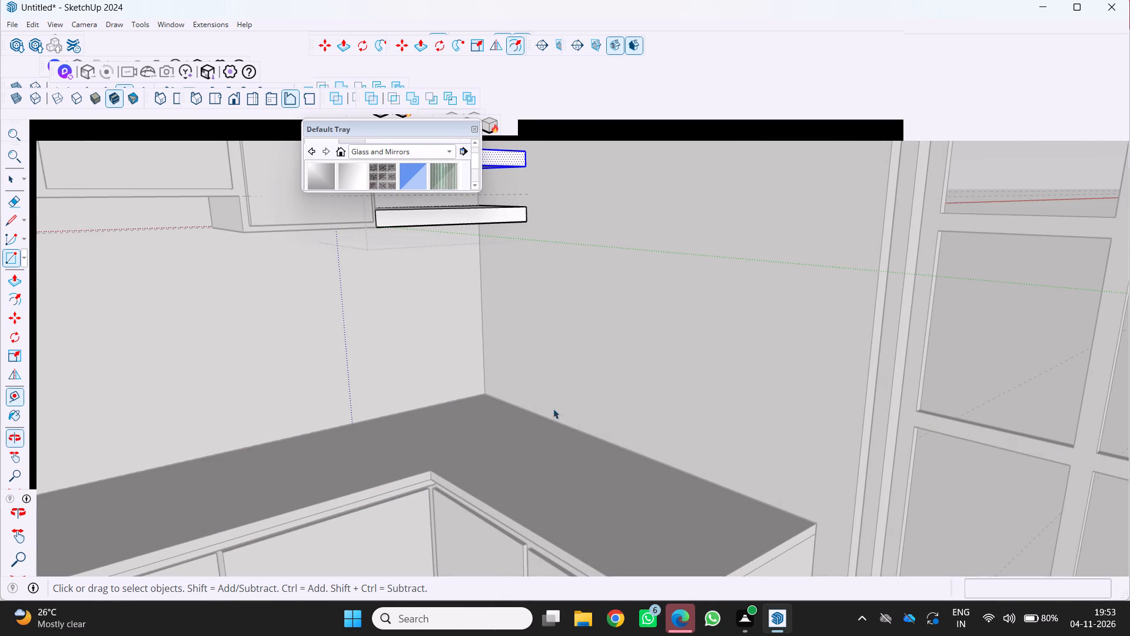
pyautogui.click(532, 410)
# Place a guide line on the countertop's short leg, 5 cm in from its edge along the side wall.
pyautogui.scroll(-8, 528, 407)
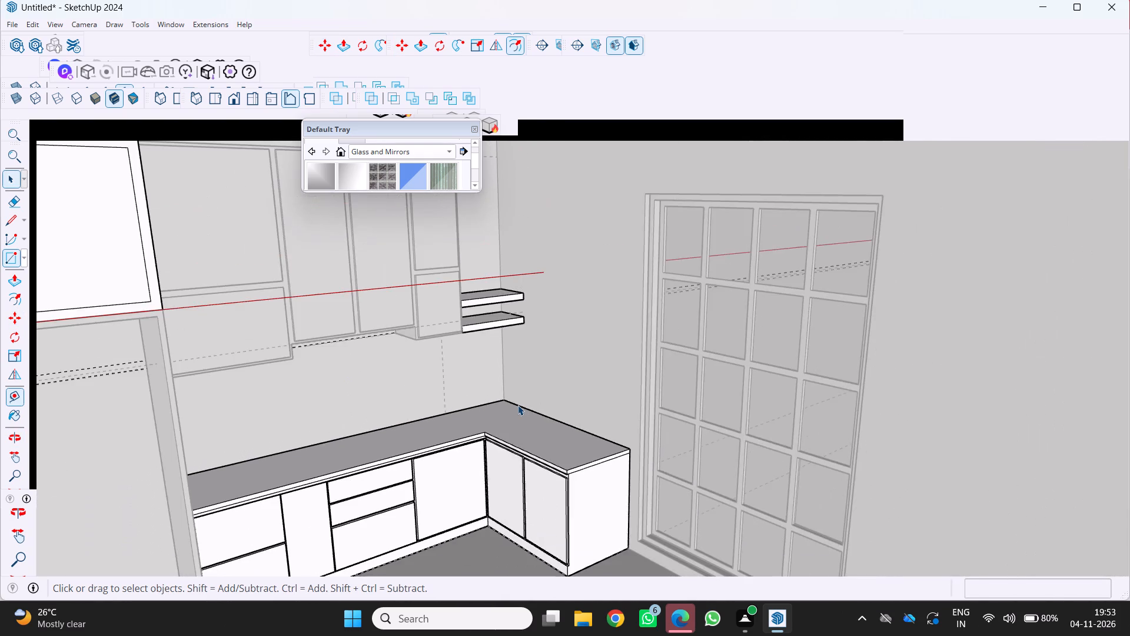
pyautogui.moveTo(516, 406); pyautogui.dragTo(495, 400, button='middle')
pyautogui.scroll(1, 529, 412)
pyautogui.press('t')
pyautogui.scroll(4, 537, 408)
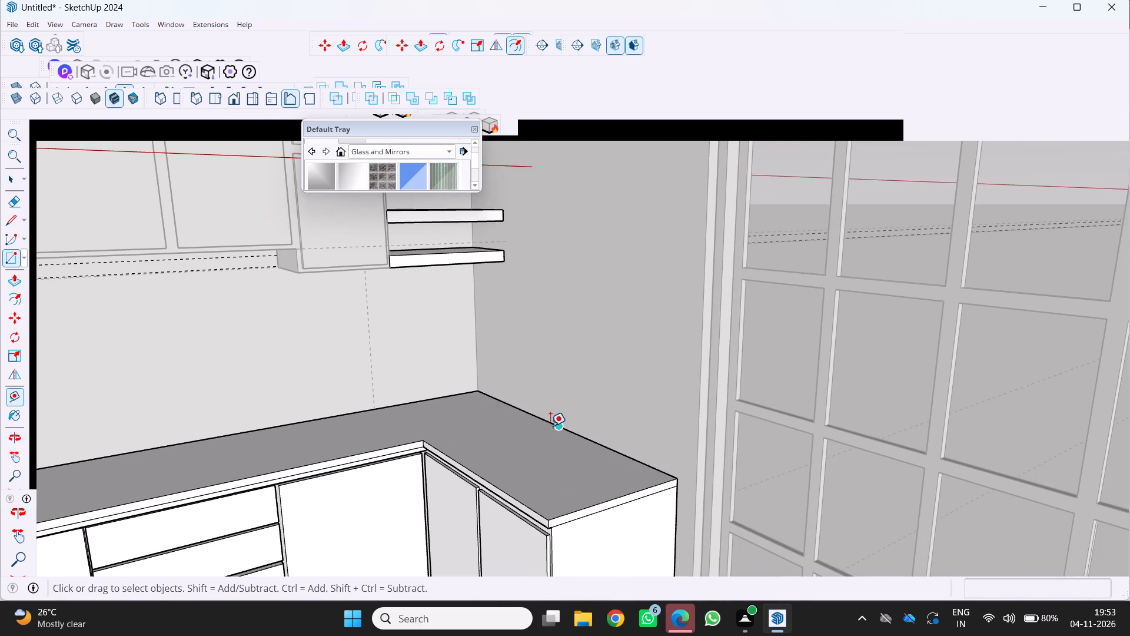
pyautogui.click(550, 426)
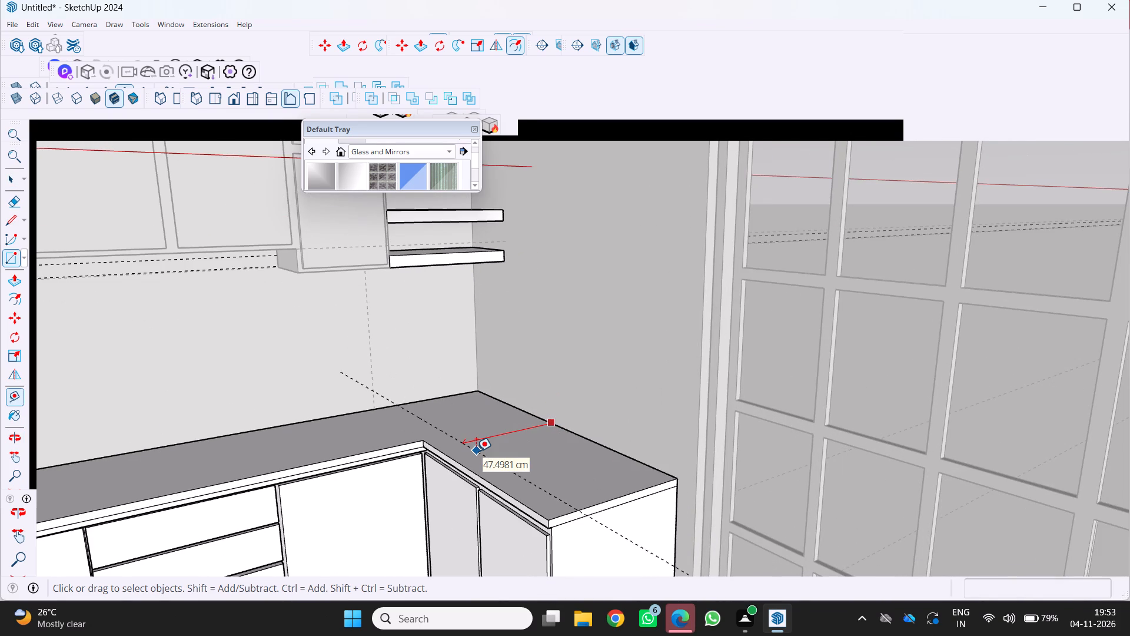
pyautogui.press('5')
pyautogui.press('Return')
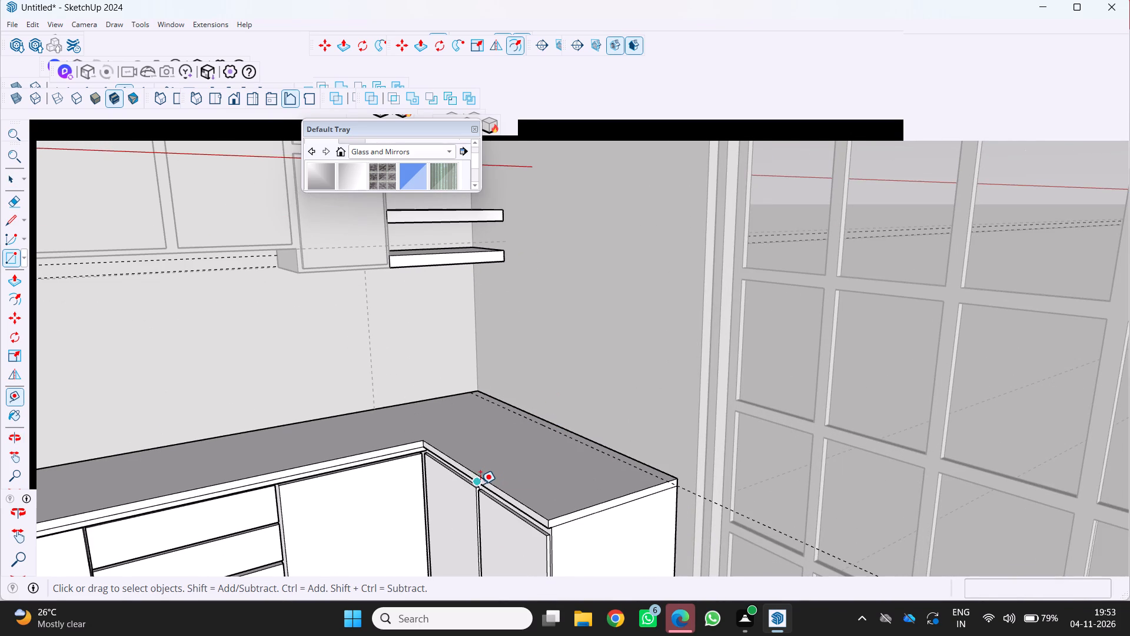
# Place a second guide line on the countertop's short leg, 8 cm in from its front edge.
pyautogui.click(486, 479)
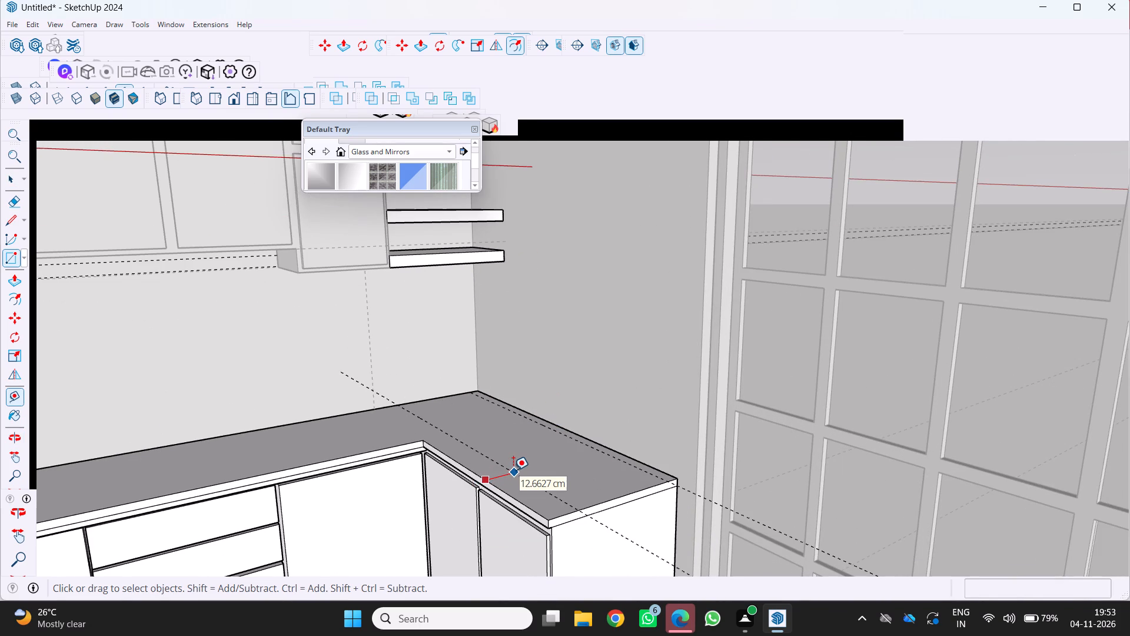
pyautogui.press('8')
pyautogui.press('Return')
pyautogui.scroll(4, 617, 501)
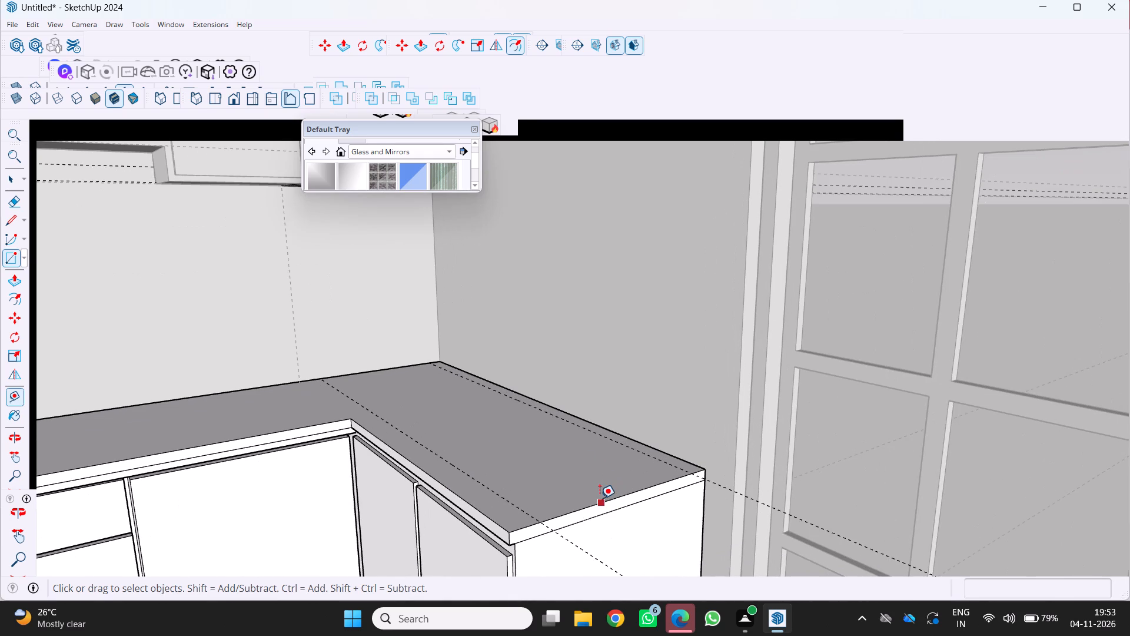
# Place a guide line across the countertop's short leg, 20 cm in from its free end edge.
pyautogui.moveTo(600, 498); pyautogui.dragTo(592, 498)
pyautogui.press('3')
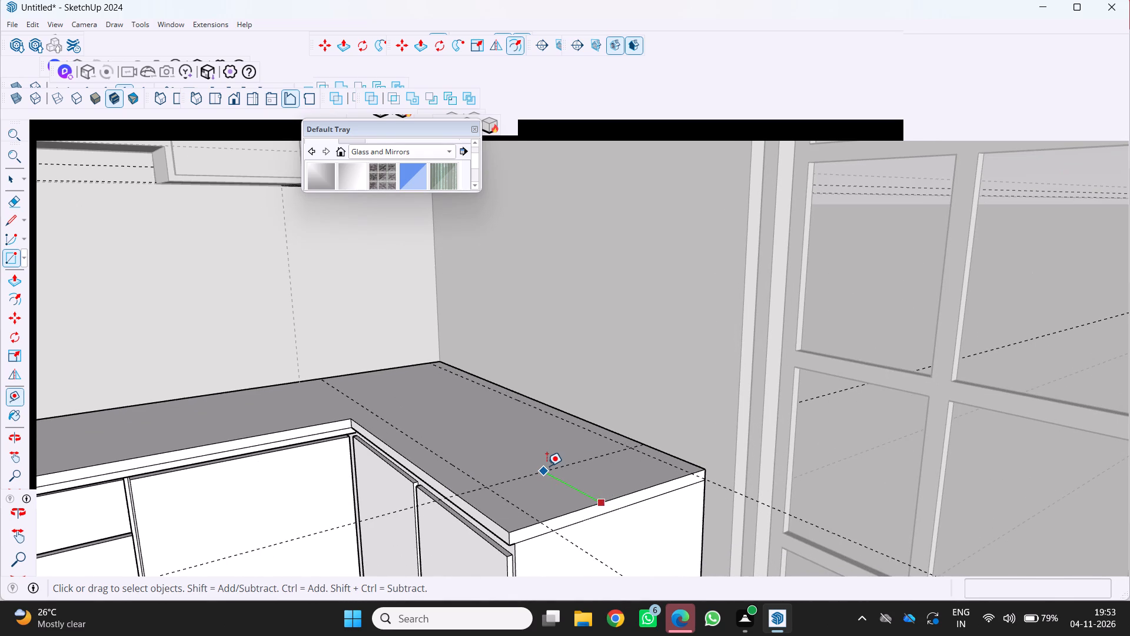
pyautogui.press('Escape')
pyautogui.write('20')
pyautogui.press('Return')
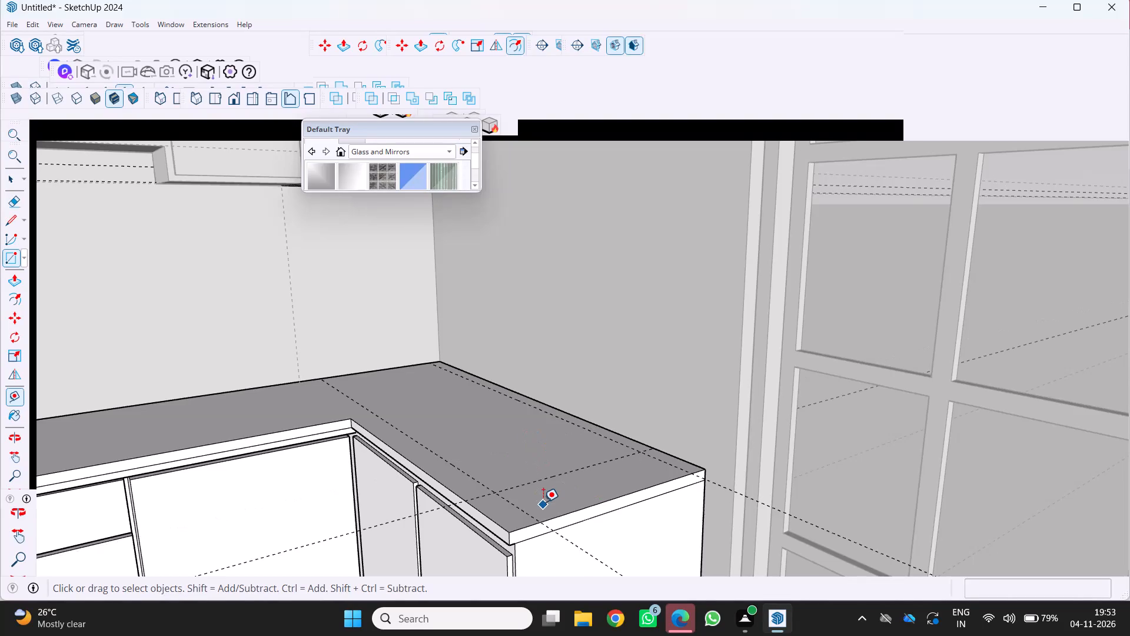
# Place a parallel guide line 50 cm from the 20 cm guide, toward the countertop's inner corner.
pyautogui.scroll(1, 551, 508)
pyautogui.moveTo(557, 509); pyautogui.dragTo(654, 509, button='middle')
pyautogui.middleClick(654, 509)
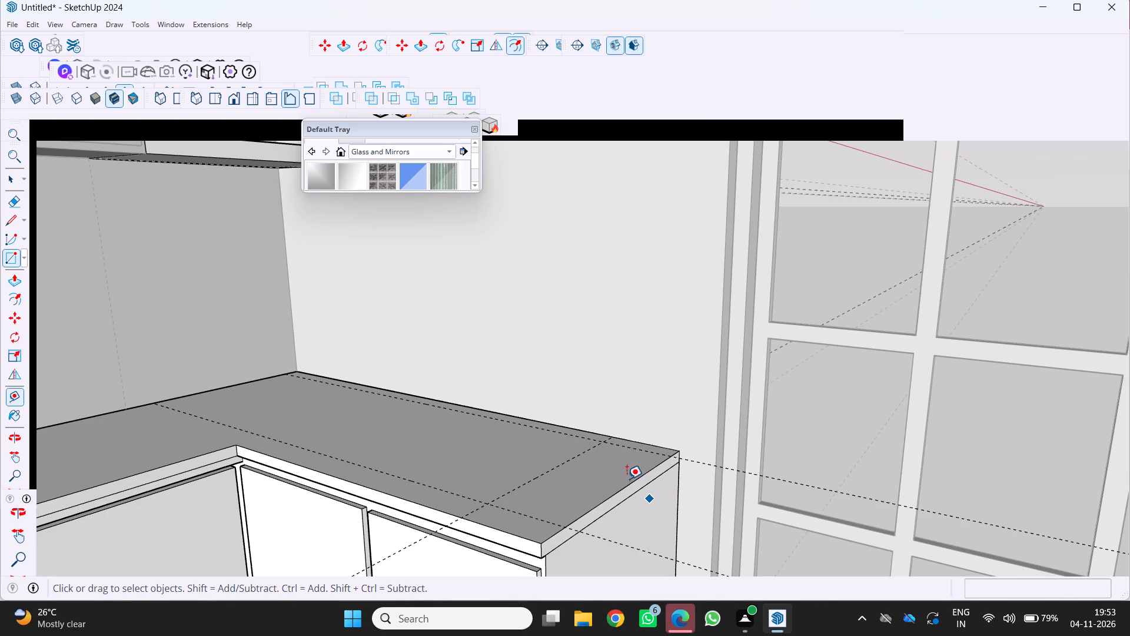
pyautogui.scroll(-4, 563, 448)
pyautogui.moveTo(571, 448); pyautogui.dragTo(534, 450, button='middle')
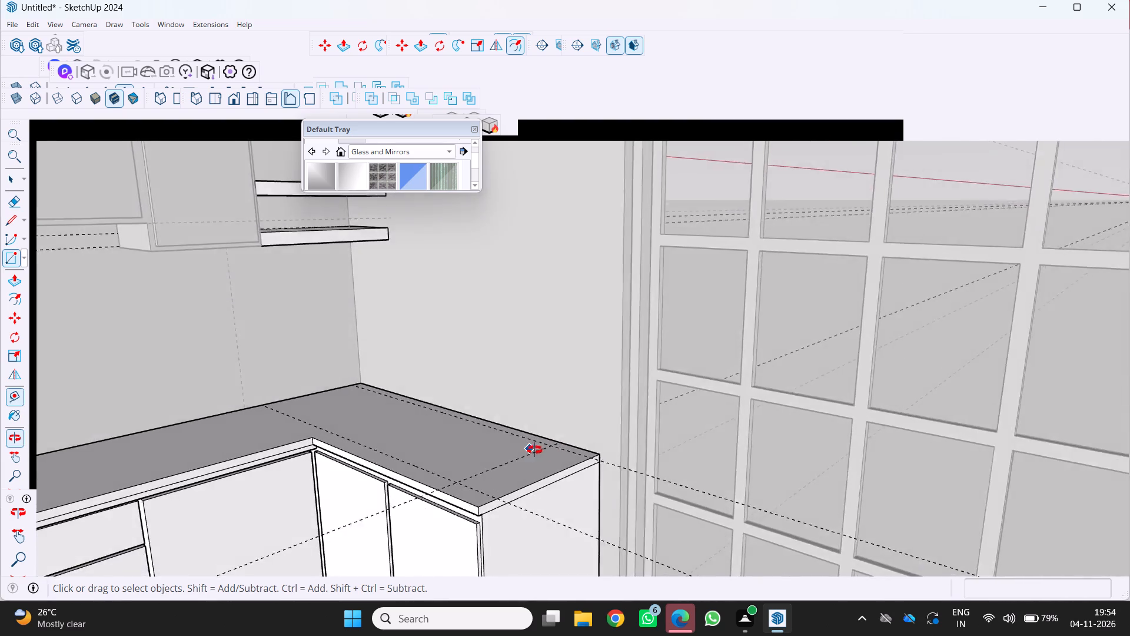
pyautogui.moveTo(534, 450); pyautogui.dragTo(494, 469, button='middle')
pyautogui.scroll(4, 475, 488)
pyautogui.press('t')
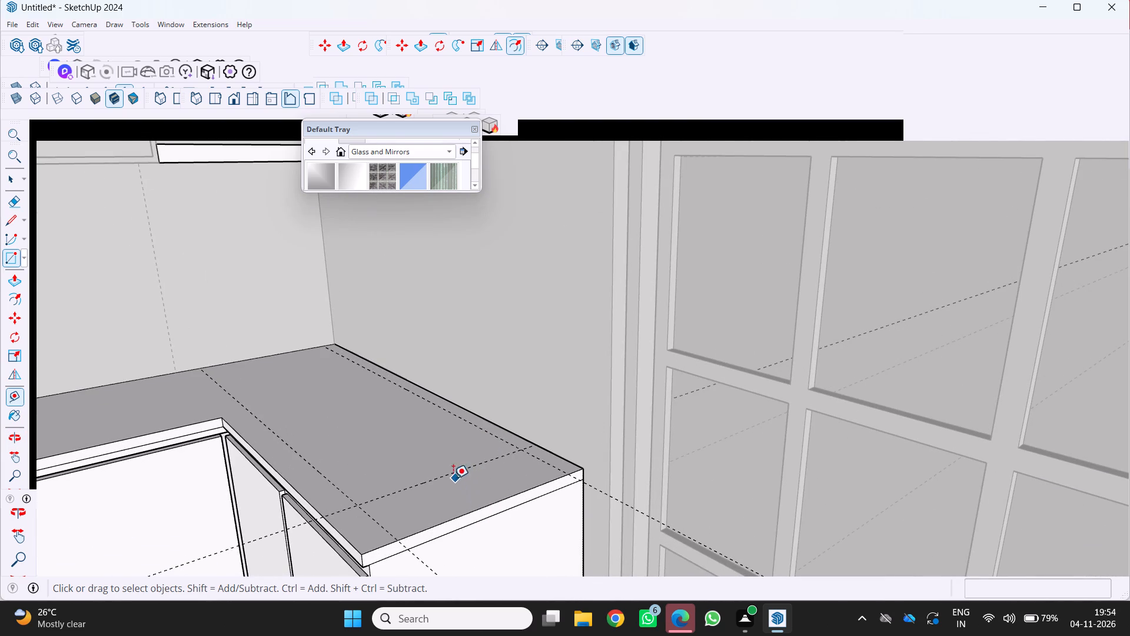
pyautogui.click(440, 474)
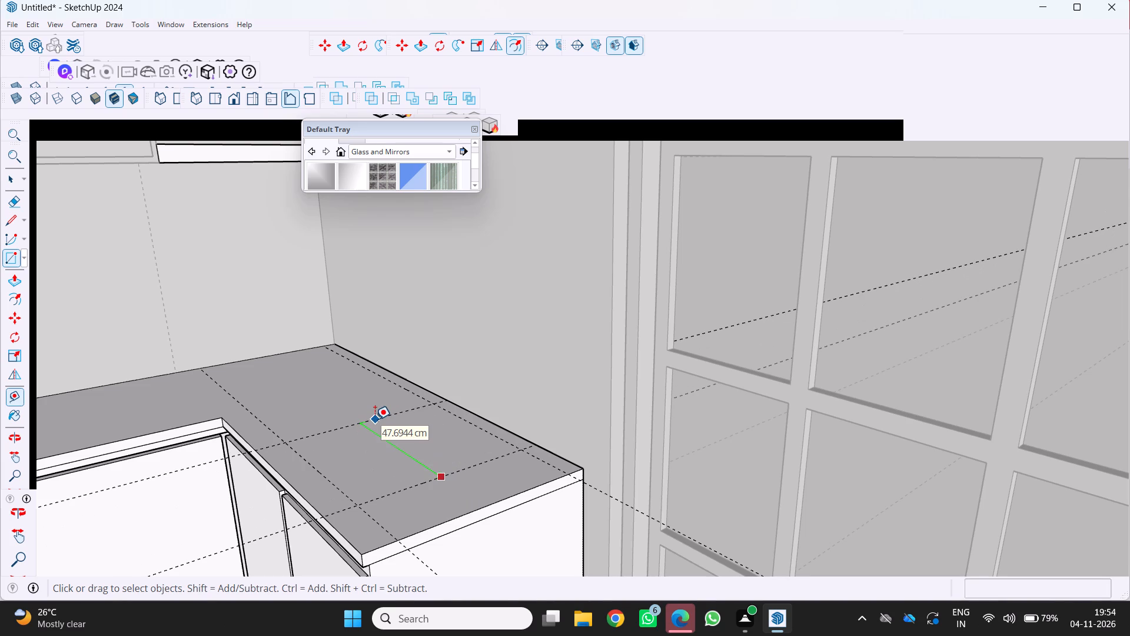
pyautogui.write('50')
pyautogui.press('Return')
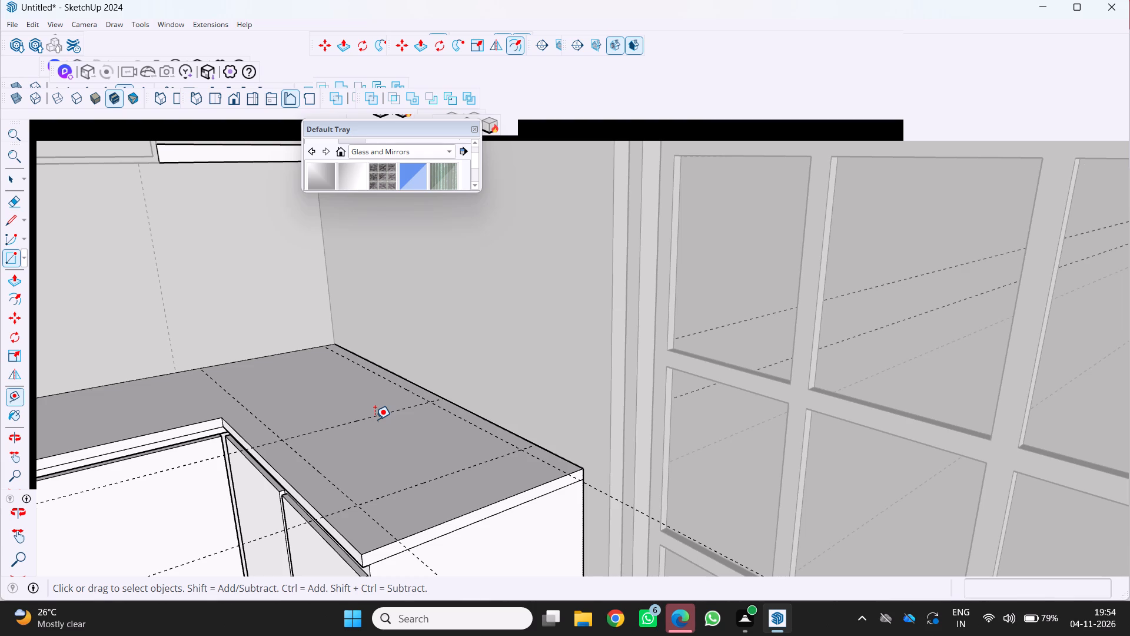
# Draw a rectangle between the four guide crossings on the countertop's short leg and select its face with its edges.
pyautogui.moveTo(400, 423); pyautogui.dragTo(585, 442, button='middle')
pyautogui.scroll(-5, 569, 423)
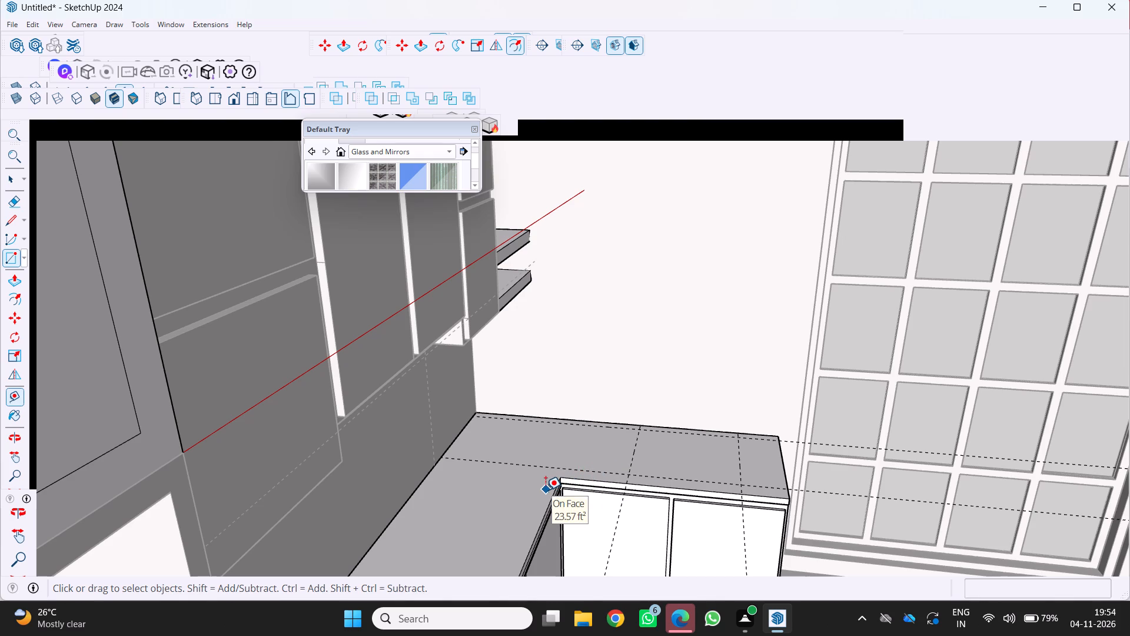
pyautogui.moveTo(540, 473); pyautogui.dragTo(482, 495, button='middle')
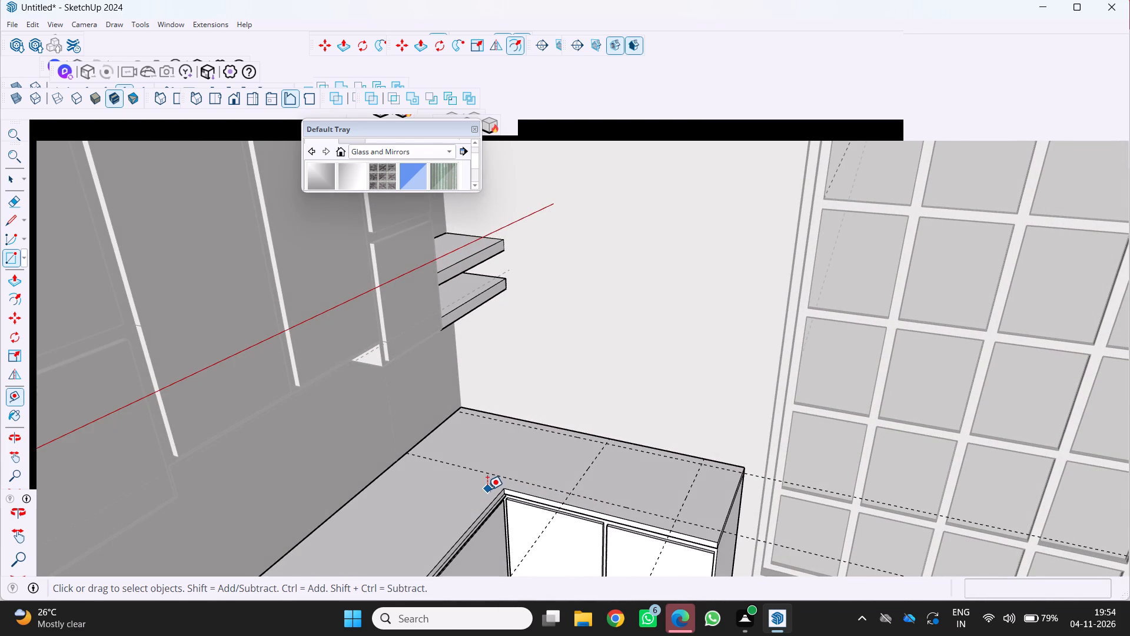
pyautogui.press('r')
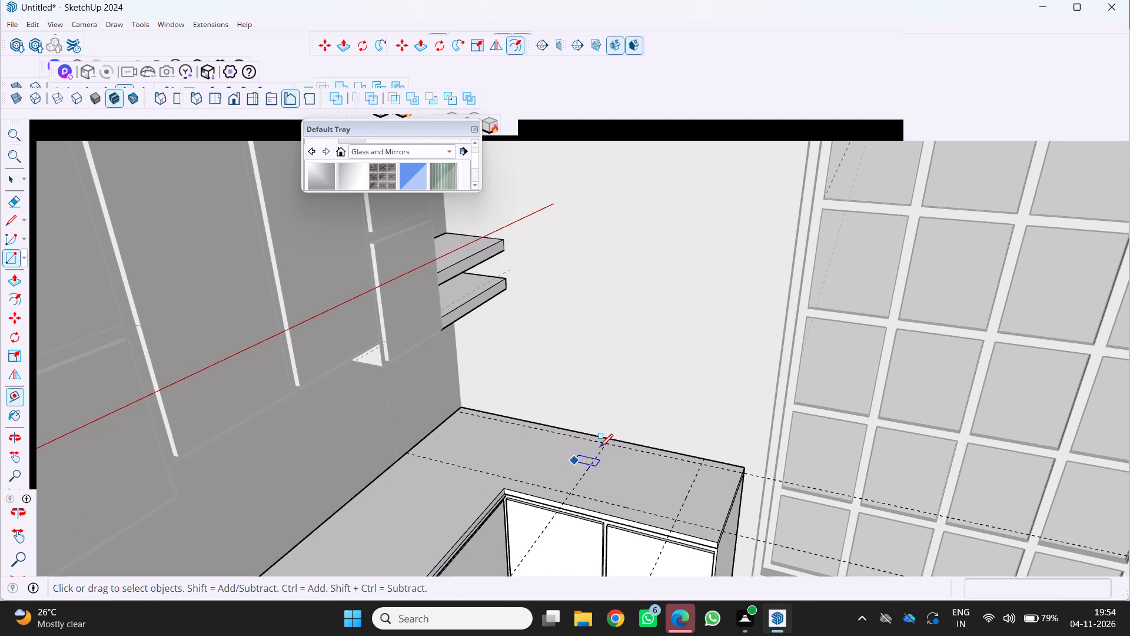
pyautogui.moveTo(603, 446); pyautogui.dragTo(607, 452)
pyautogui.scroll(3, 658, 519)
pyautogui.click(682, 518)
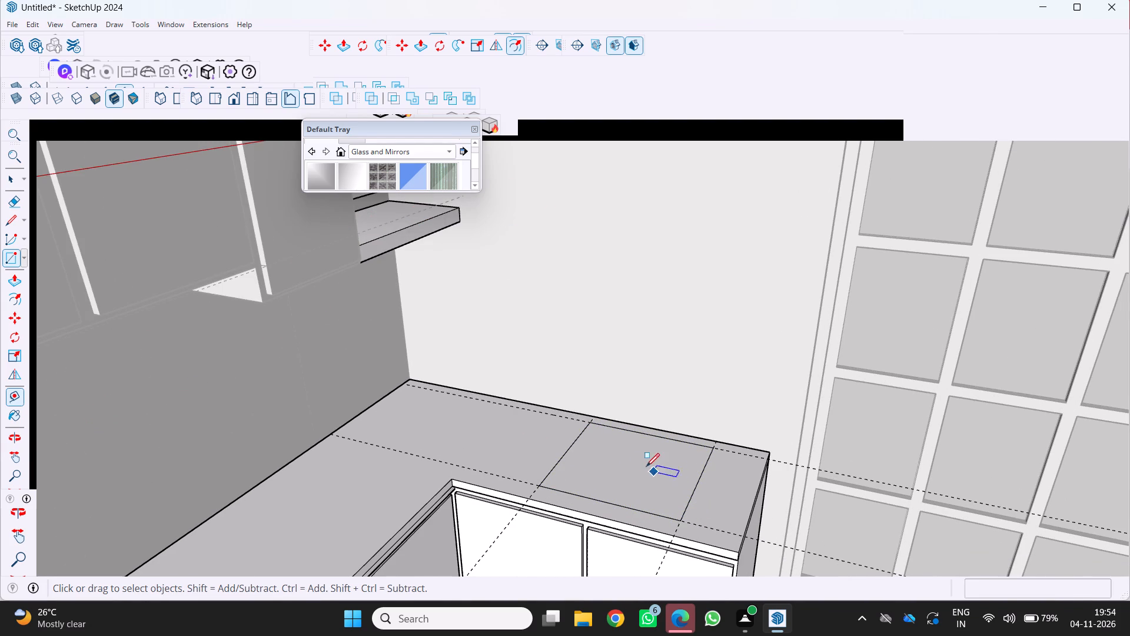
pyautogui.click(593, 472)
pyautogui.press('space')
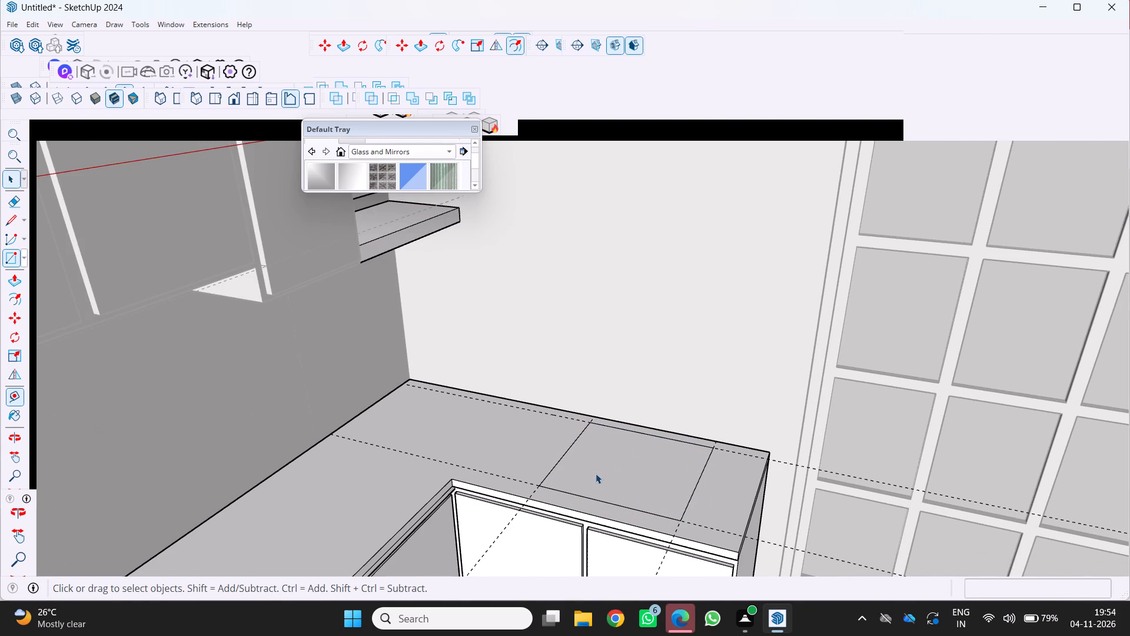
pyautogui.doubleClick(596, 473)
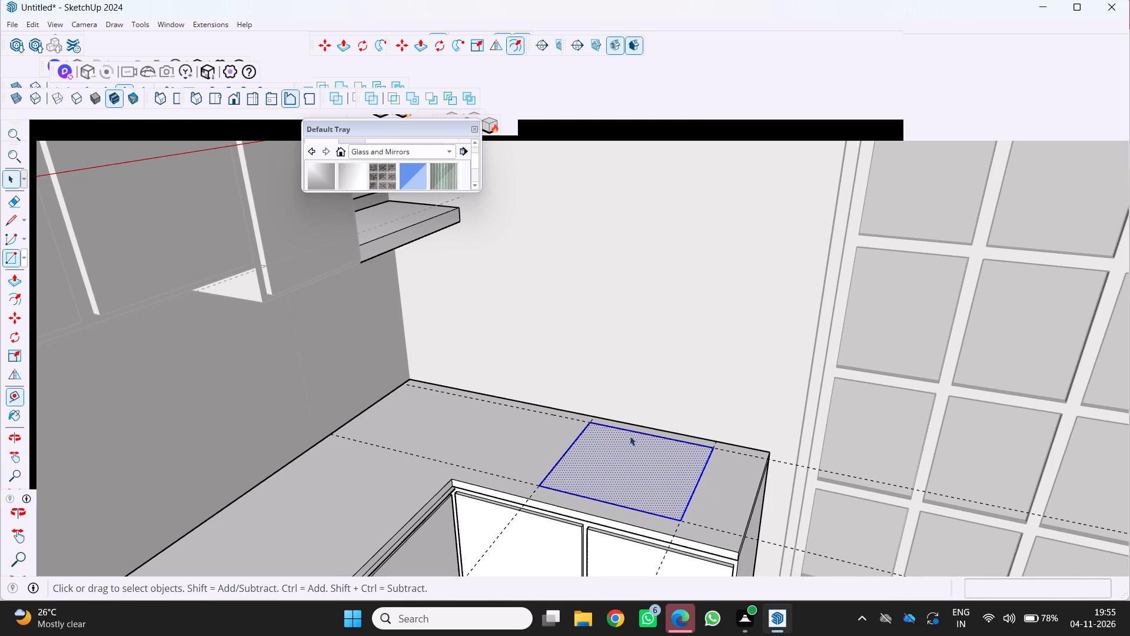
# Place guide lines 1 cm inside the rectangle's side-wall edge and its edge nearest the countertop's inner corner.
pyautogui.scroll(3, 629, 430)
pyautogui.moveTo(627, 425); pyautogui.dragTo(636, 476, button='middle')
pyautogui.scroll(3, 589, 521)
pyautogui.moveTo(589, 521); pyautogui.dragTo(586, 512, button='middle')
pyautogui.scroll(2, 592, 488)
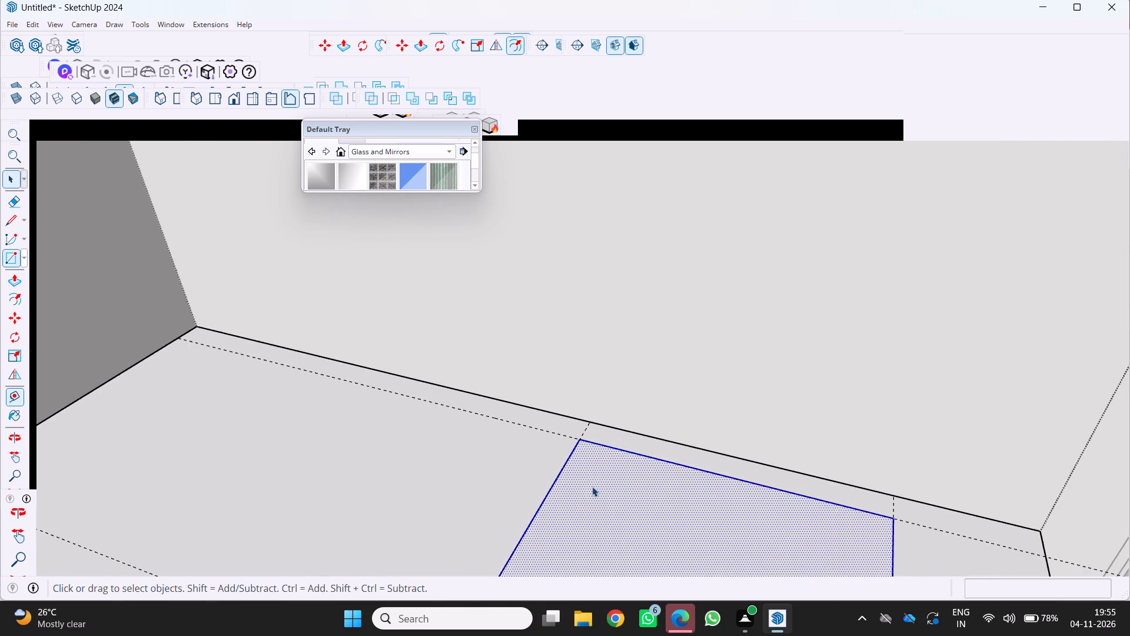
pyautogui.scroll(1, 592, 486)
pyautogui.press('t')
pyautogui.click(640, 451)
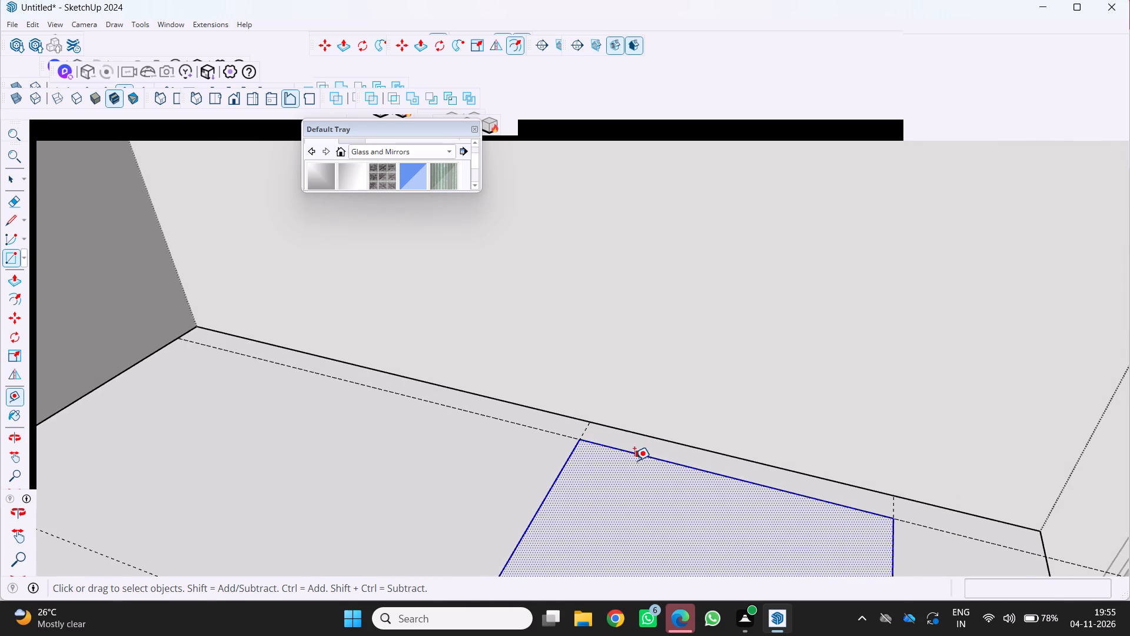
pyautogui.press('1')
pyautogui.press('Return')
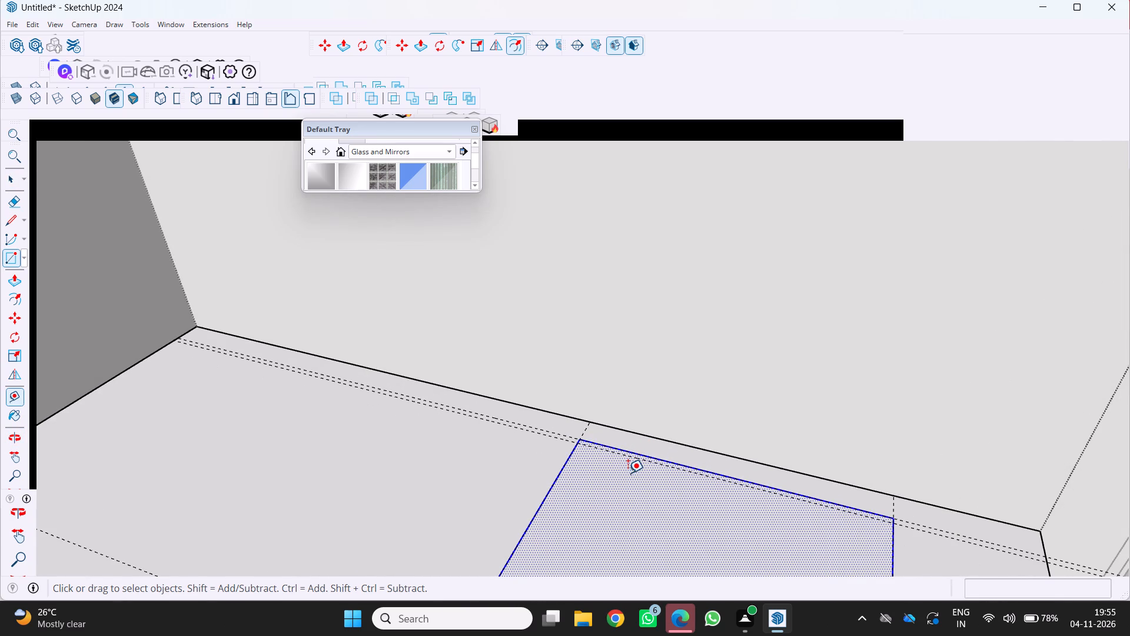
pyautogui.click(558, 482)
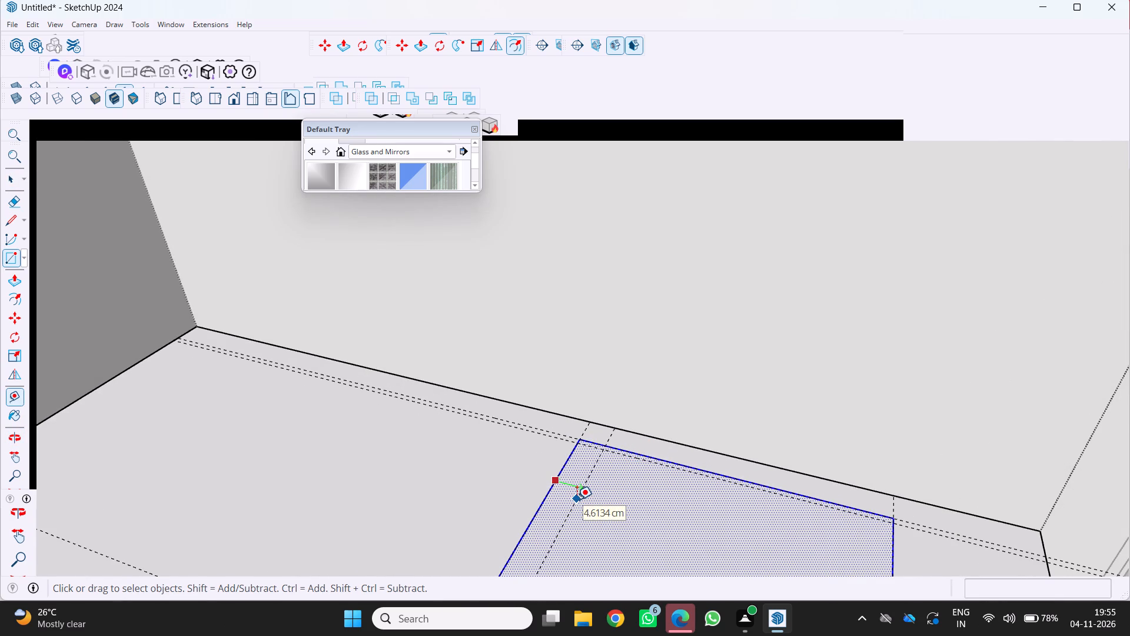
pyautogui.press('1')
pyautogui.press('Return')
# Place guide lines 1 cm inside the rectangle's front edge and its edge nearest the countertop's free end.
pyautogui.scroll(-10, 539, 491)
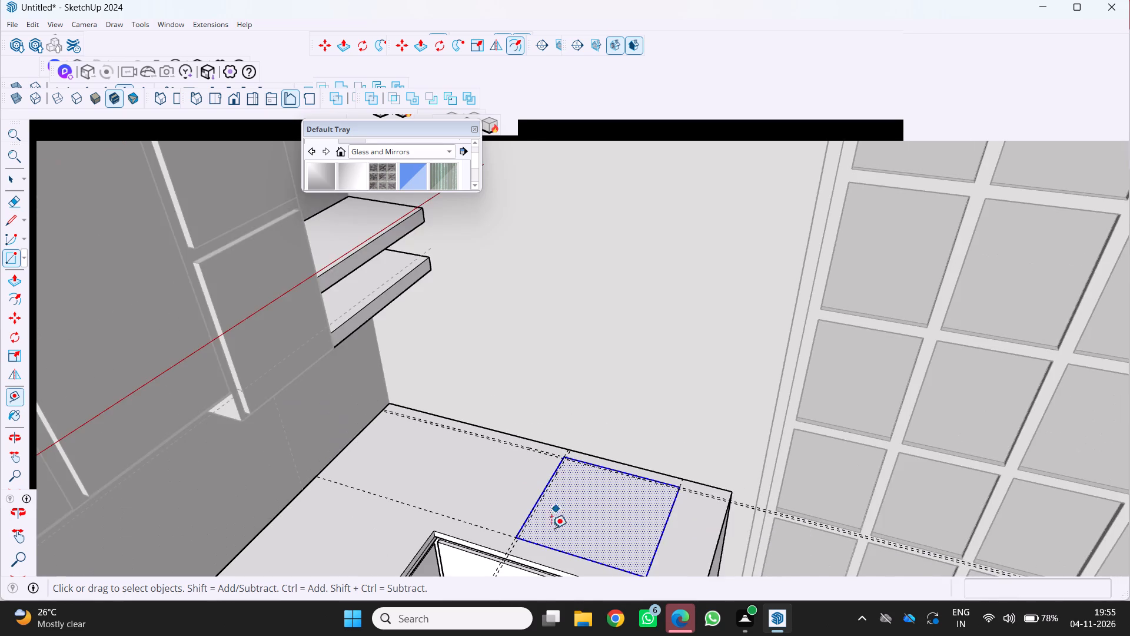
pyautogui.scroll(5, 546, 549)
pyautogui.click(536, 545)
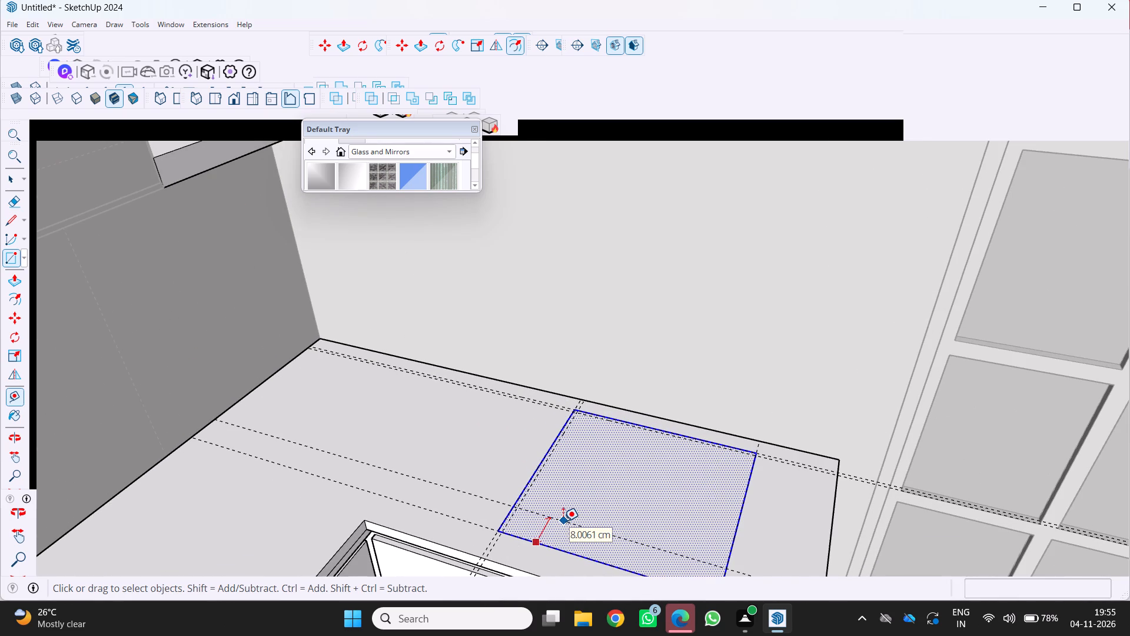
pyautogui.press('1')
pyautogui.press('Return')
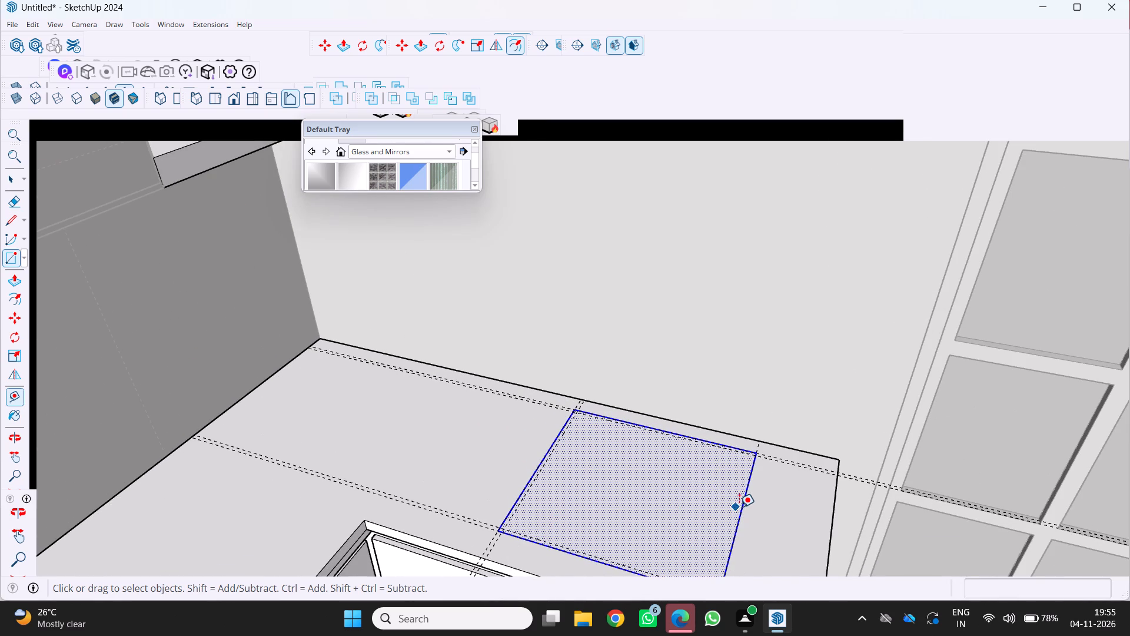
pyautogui.click(739, 507)
pyautogui.press('1')
pyautogui.press('Return')
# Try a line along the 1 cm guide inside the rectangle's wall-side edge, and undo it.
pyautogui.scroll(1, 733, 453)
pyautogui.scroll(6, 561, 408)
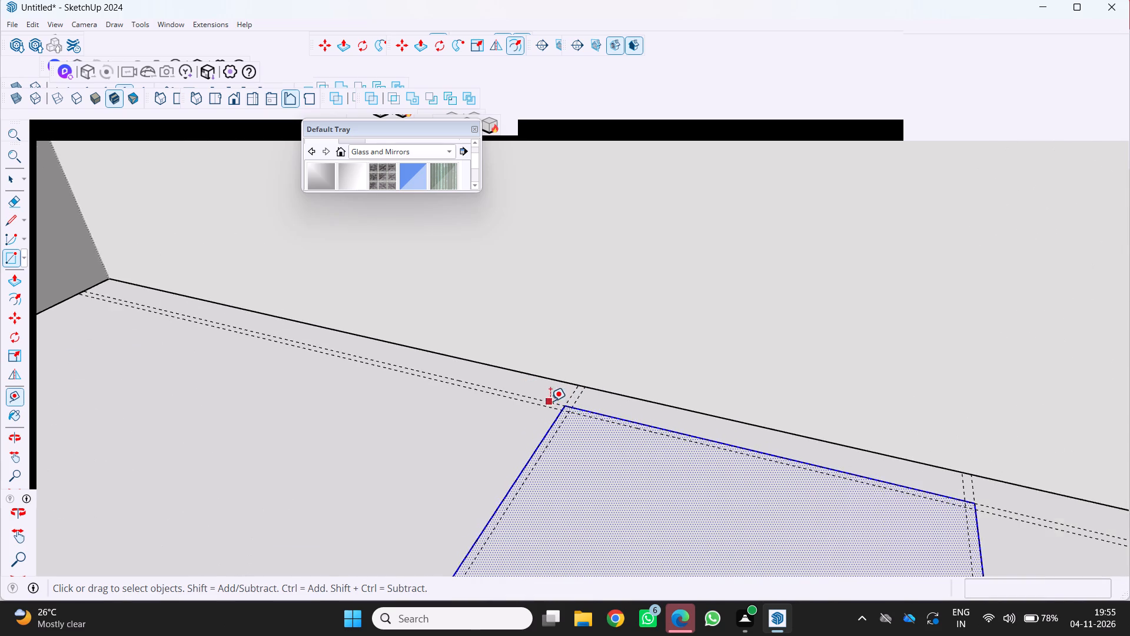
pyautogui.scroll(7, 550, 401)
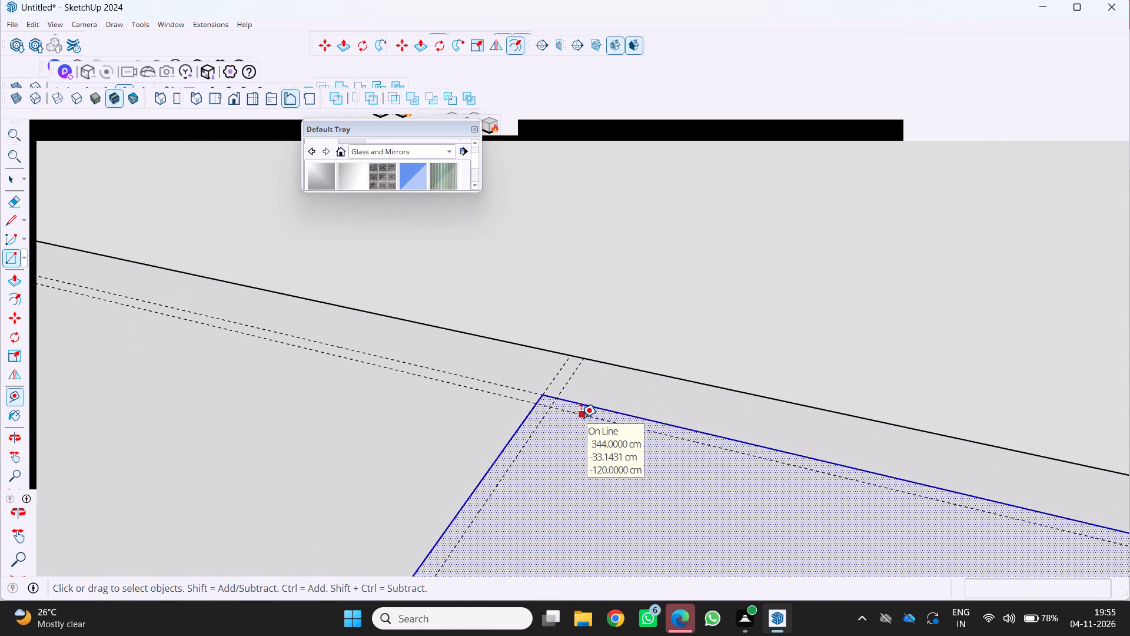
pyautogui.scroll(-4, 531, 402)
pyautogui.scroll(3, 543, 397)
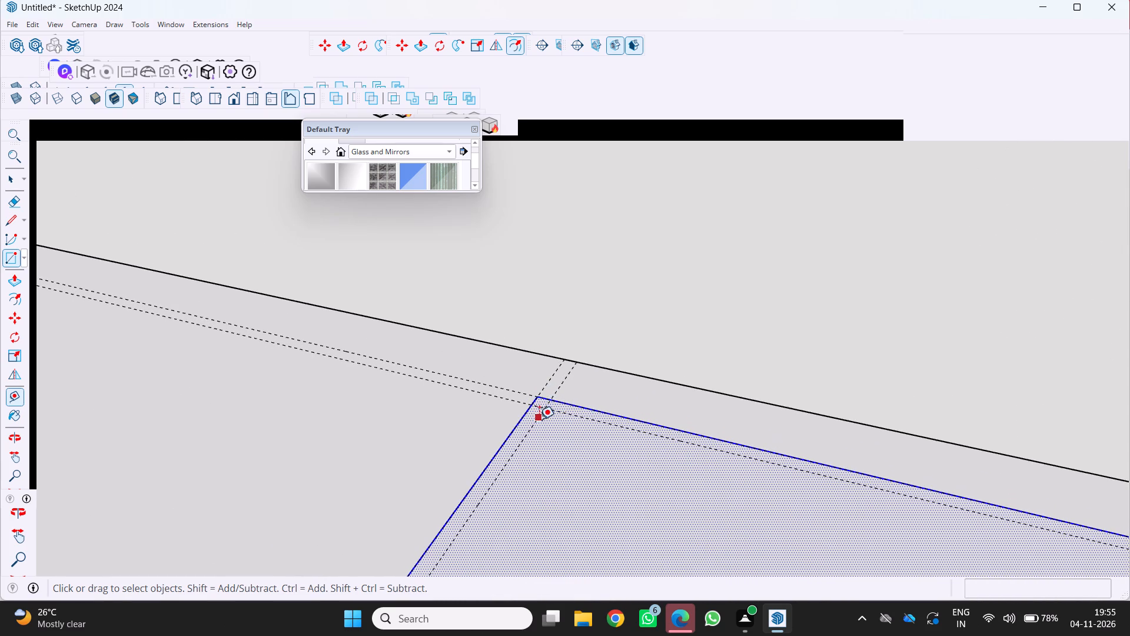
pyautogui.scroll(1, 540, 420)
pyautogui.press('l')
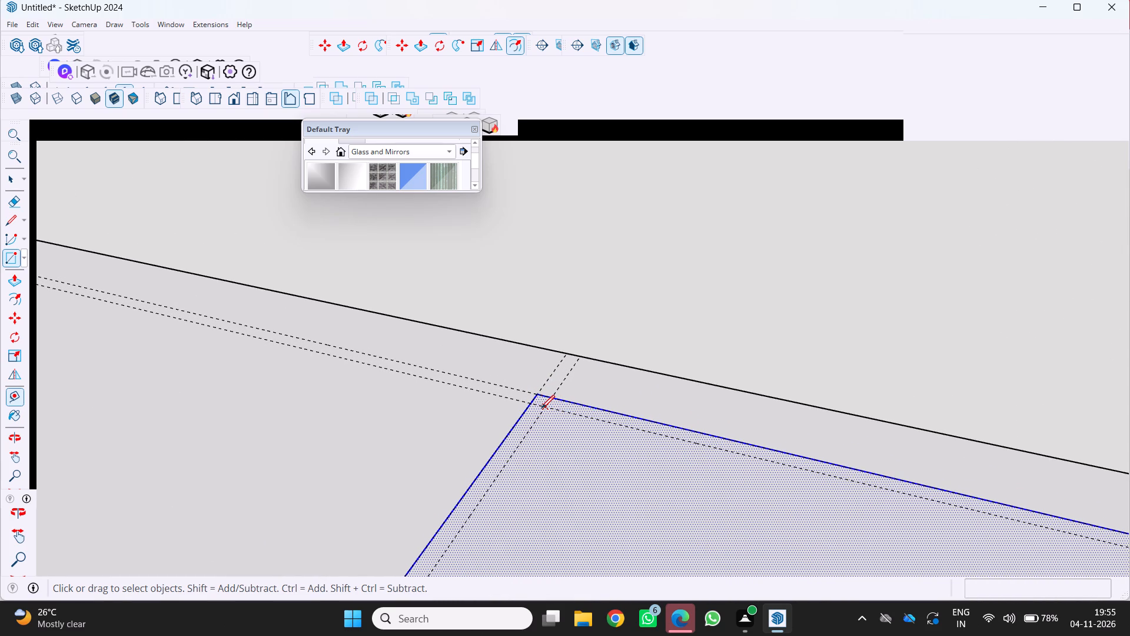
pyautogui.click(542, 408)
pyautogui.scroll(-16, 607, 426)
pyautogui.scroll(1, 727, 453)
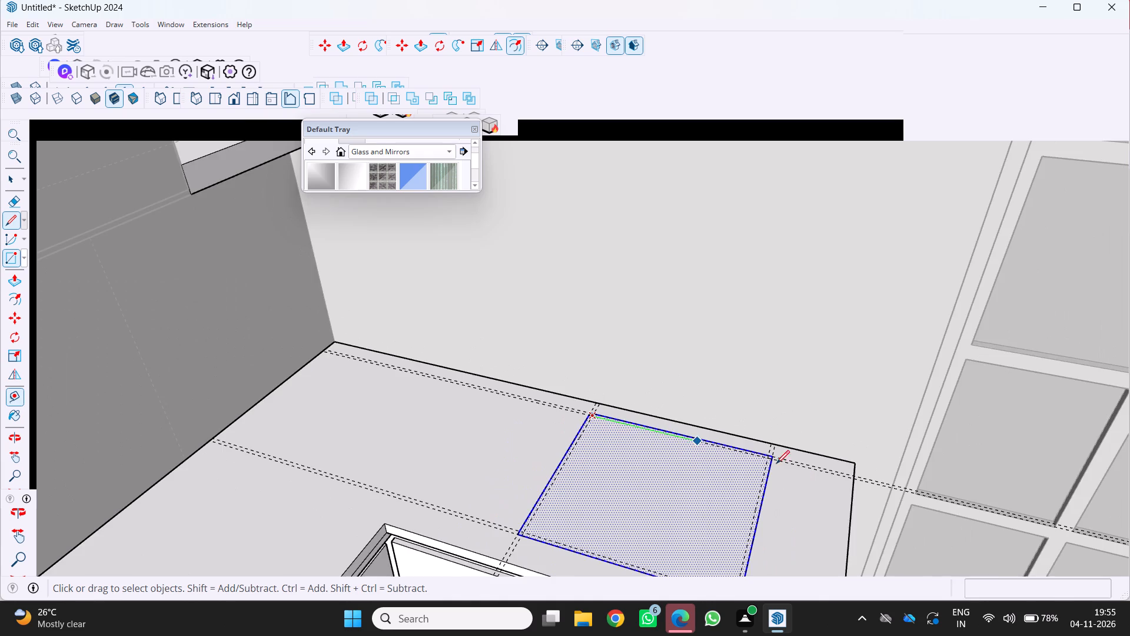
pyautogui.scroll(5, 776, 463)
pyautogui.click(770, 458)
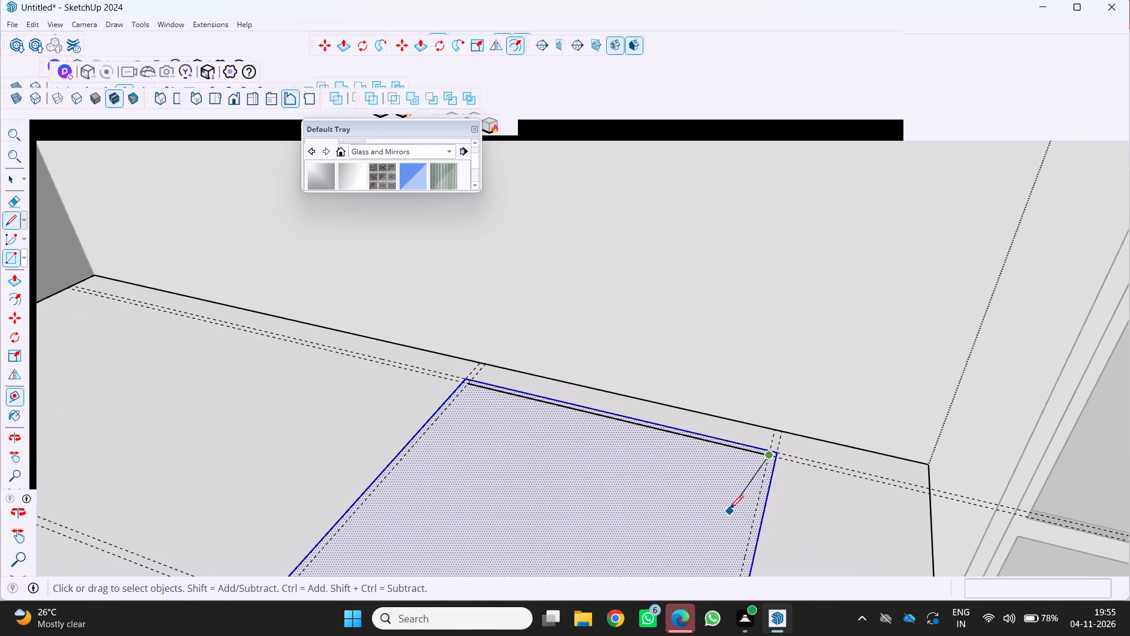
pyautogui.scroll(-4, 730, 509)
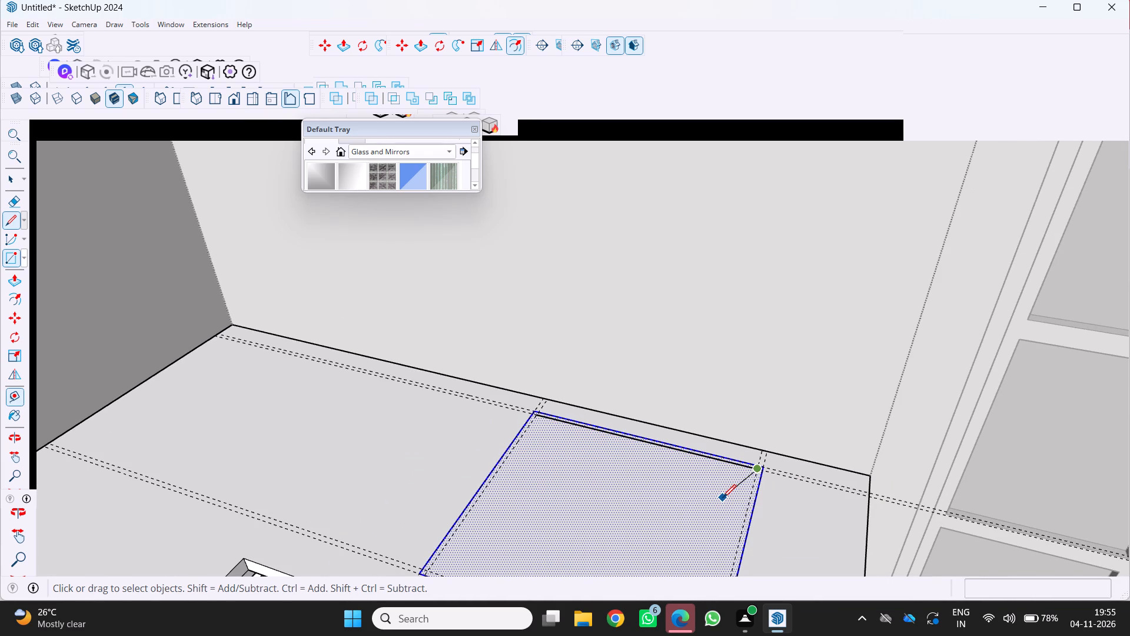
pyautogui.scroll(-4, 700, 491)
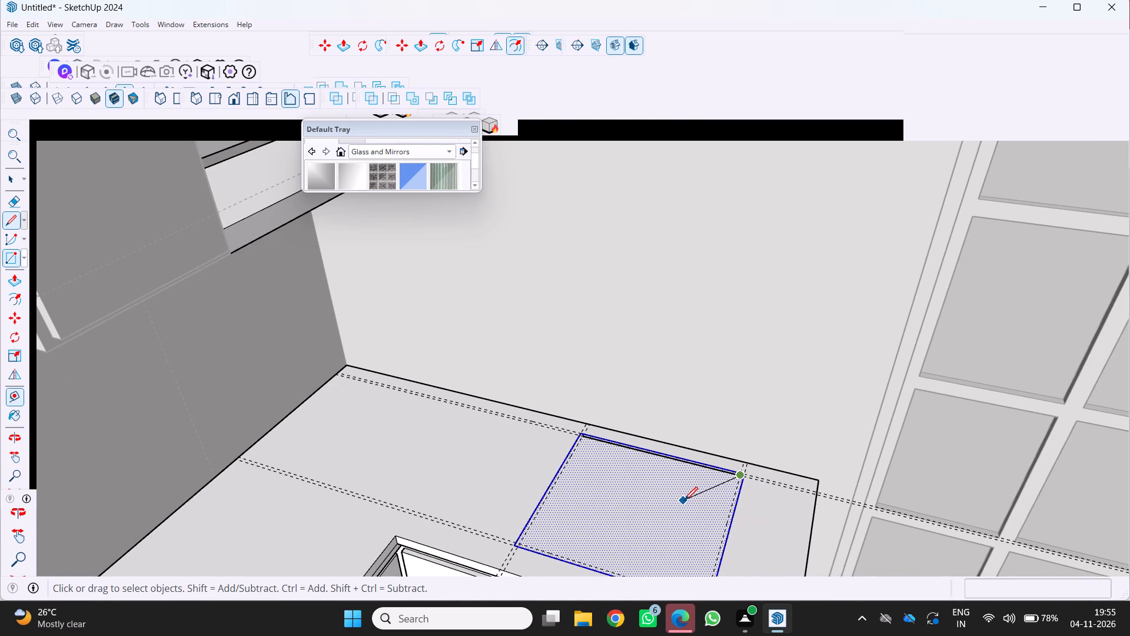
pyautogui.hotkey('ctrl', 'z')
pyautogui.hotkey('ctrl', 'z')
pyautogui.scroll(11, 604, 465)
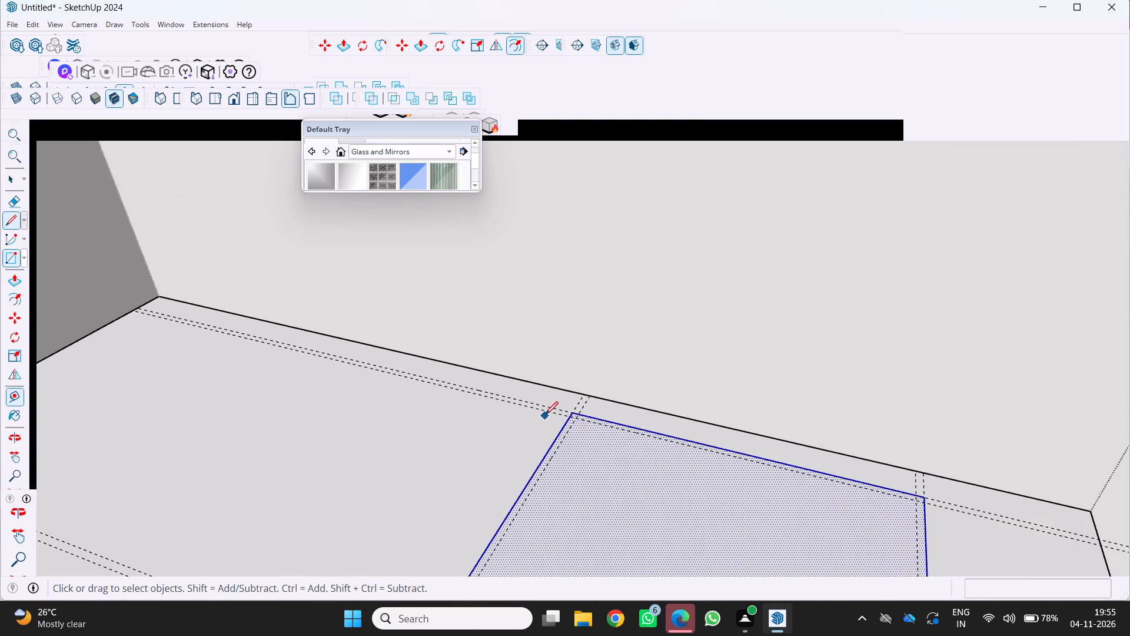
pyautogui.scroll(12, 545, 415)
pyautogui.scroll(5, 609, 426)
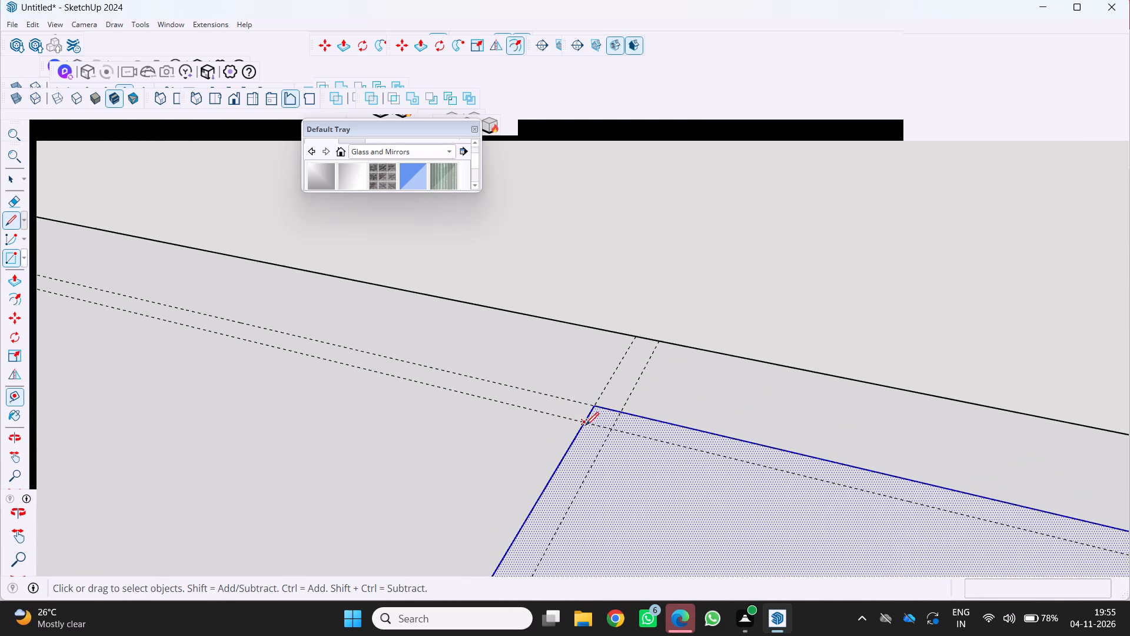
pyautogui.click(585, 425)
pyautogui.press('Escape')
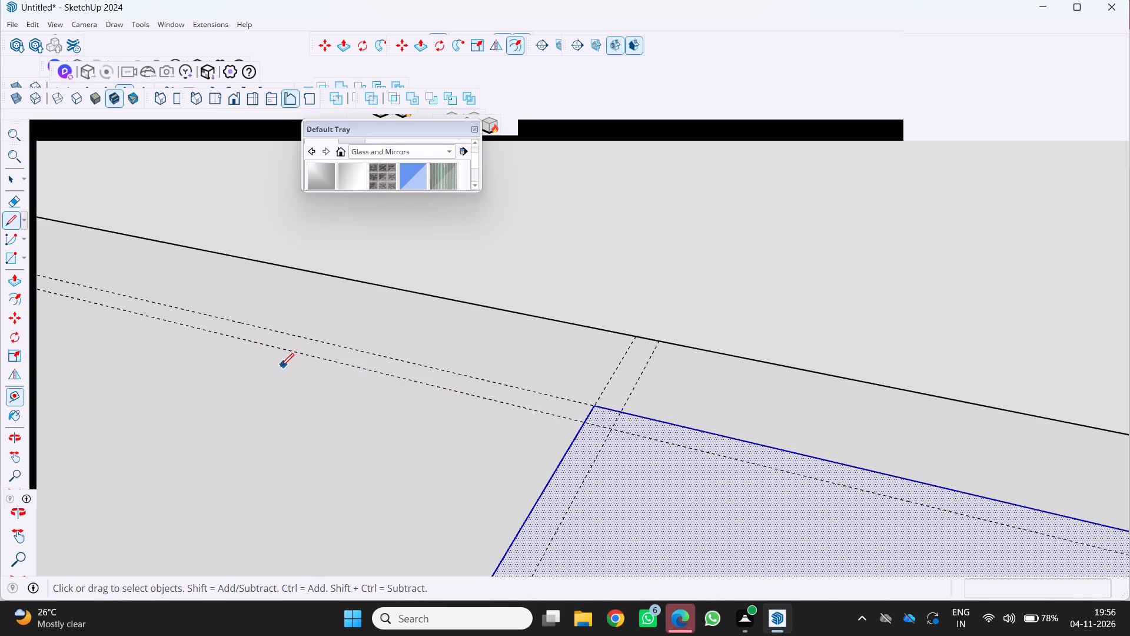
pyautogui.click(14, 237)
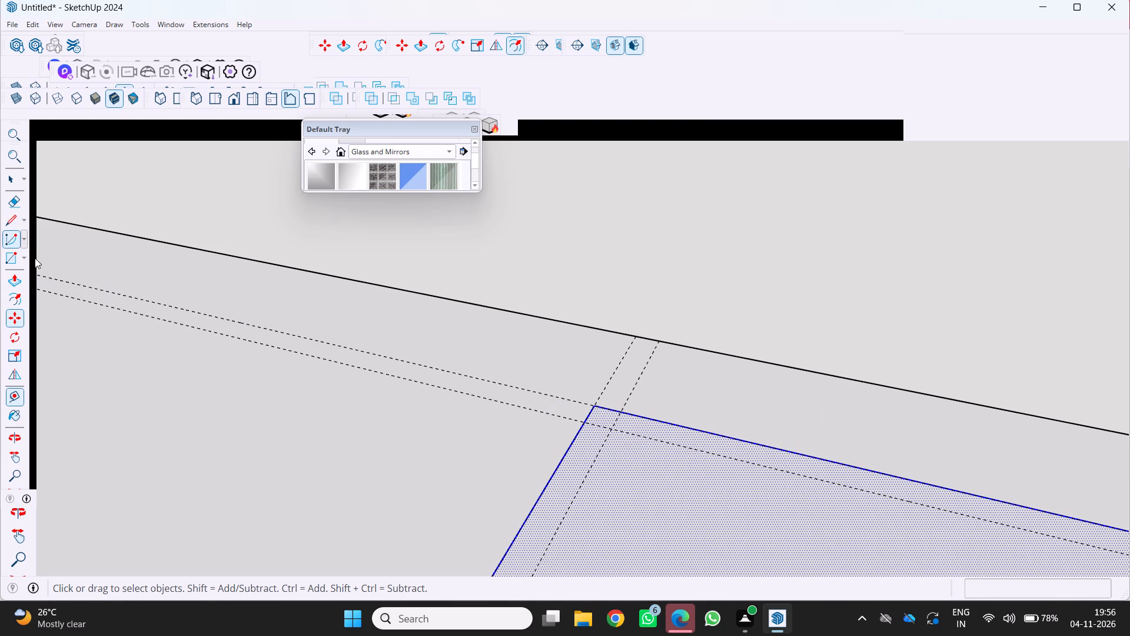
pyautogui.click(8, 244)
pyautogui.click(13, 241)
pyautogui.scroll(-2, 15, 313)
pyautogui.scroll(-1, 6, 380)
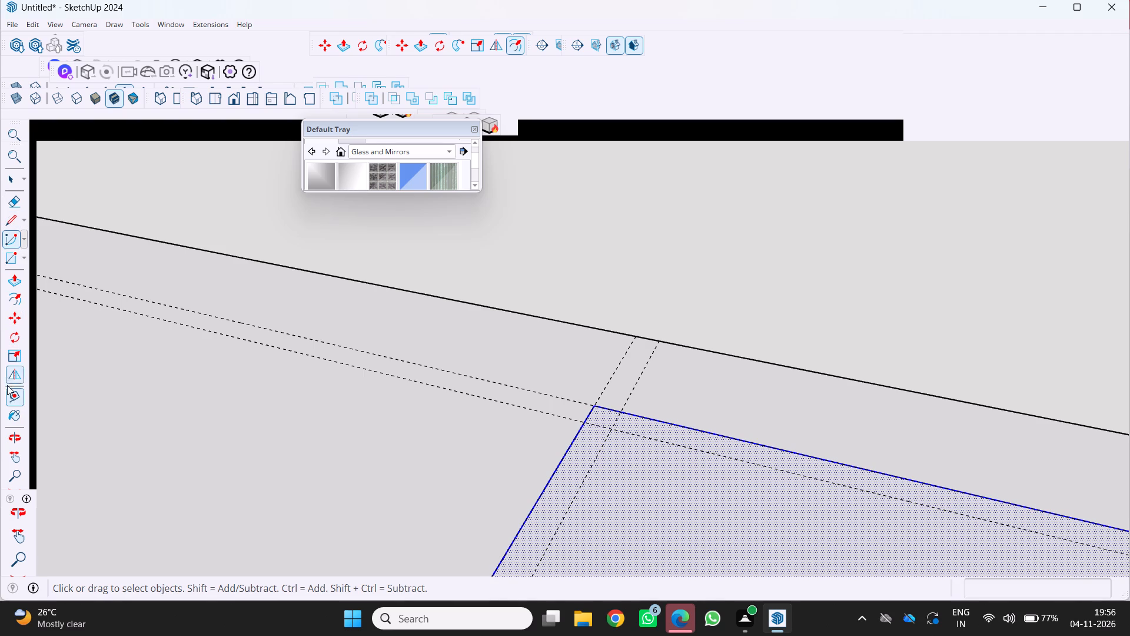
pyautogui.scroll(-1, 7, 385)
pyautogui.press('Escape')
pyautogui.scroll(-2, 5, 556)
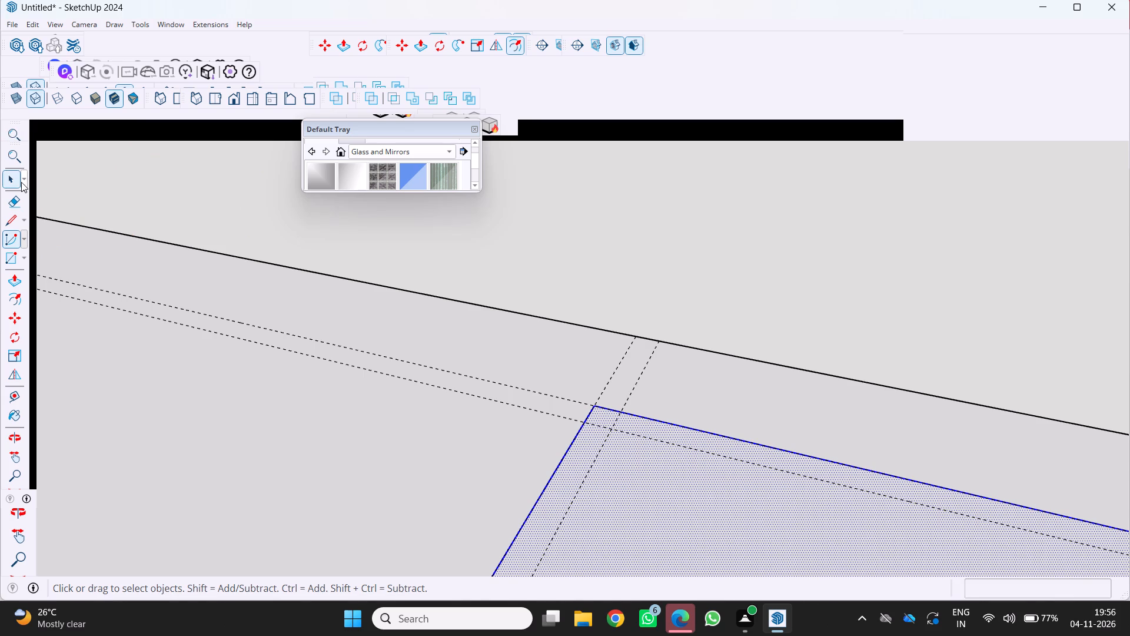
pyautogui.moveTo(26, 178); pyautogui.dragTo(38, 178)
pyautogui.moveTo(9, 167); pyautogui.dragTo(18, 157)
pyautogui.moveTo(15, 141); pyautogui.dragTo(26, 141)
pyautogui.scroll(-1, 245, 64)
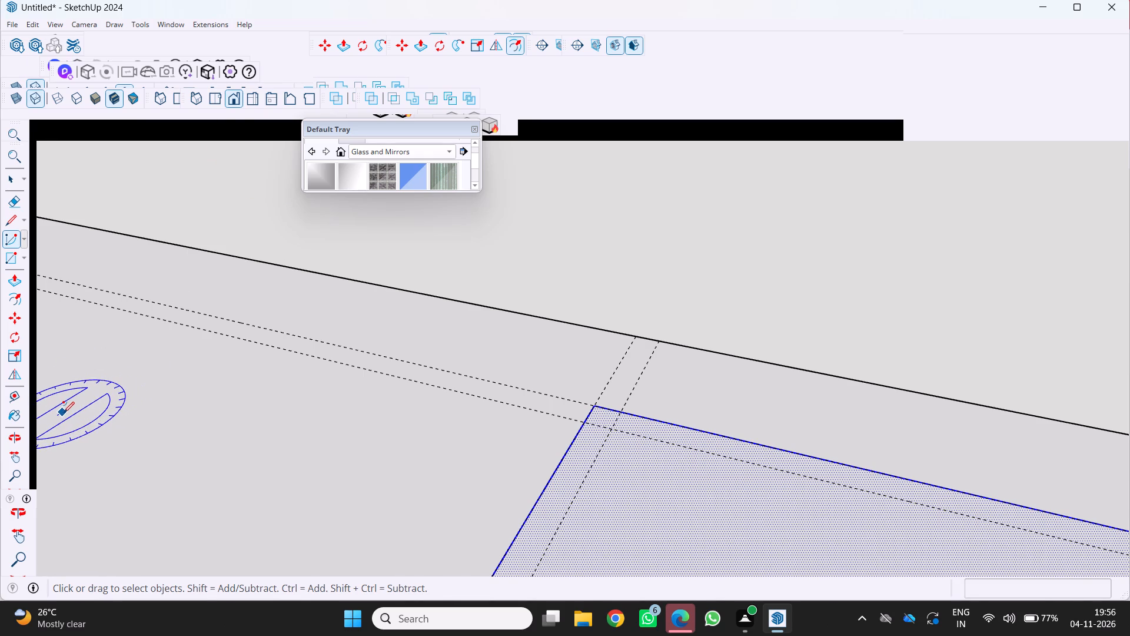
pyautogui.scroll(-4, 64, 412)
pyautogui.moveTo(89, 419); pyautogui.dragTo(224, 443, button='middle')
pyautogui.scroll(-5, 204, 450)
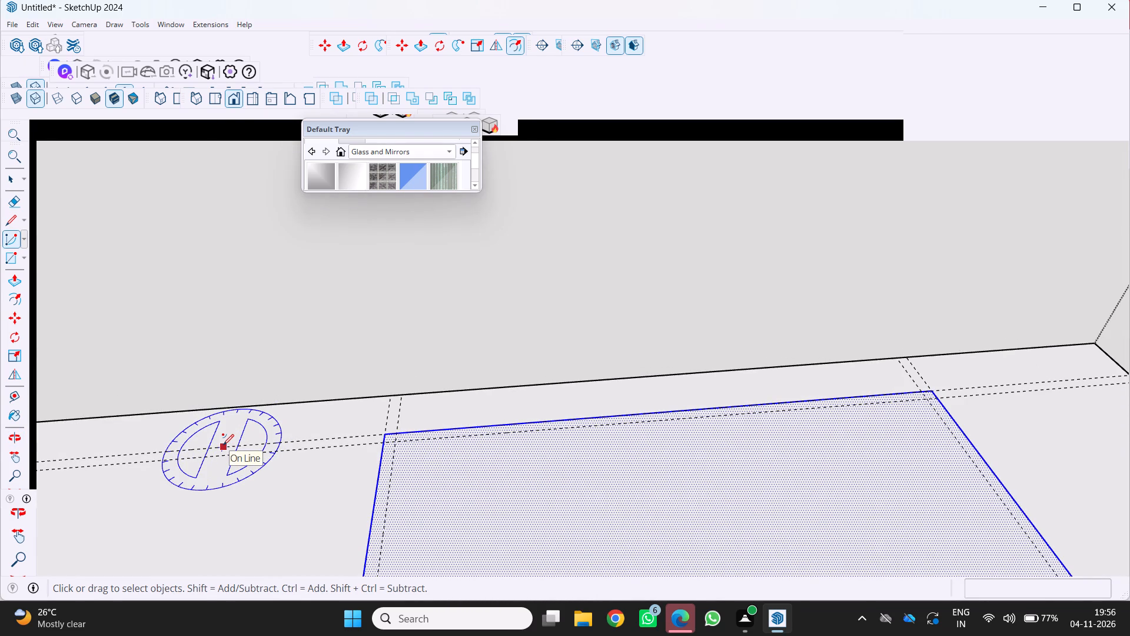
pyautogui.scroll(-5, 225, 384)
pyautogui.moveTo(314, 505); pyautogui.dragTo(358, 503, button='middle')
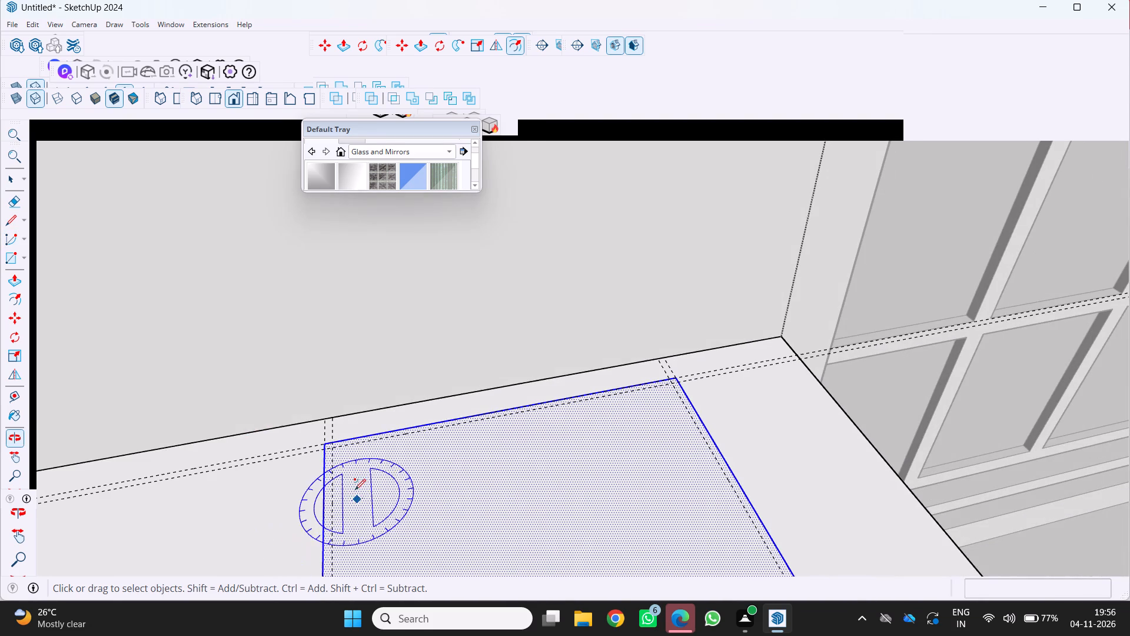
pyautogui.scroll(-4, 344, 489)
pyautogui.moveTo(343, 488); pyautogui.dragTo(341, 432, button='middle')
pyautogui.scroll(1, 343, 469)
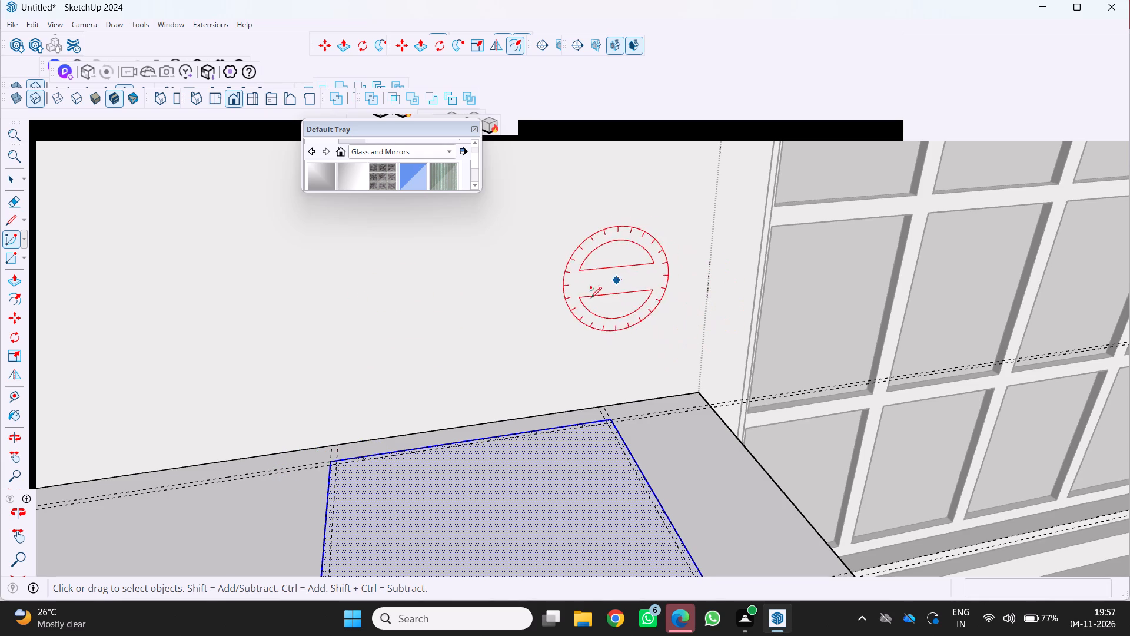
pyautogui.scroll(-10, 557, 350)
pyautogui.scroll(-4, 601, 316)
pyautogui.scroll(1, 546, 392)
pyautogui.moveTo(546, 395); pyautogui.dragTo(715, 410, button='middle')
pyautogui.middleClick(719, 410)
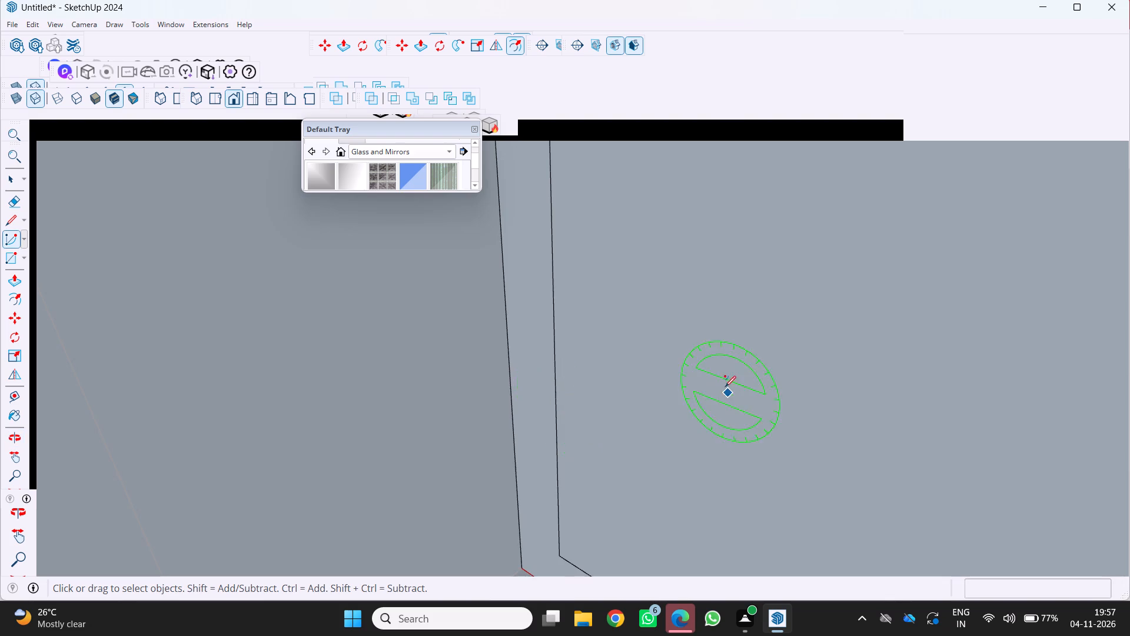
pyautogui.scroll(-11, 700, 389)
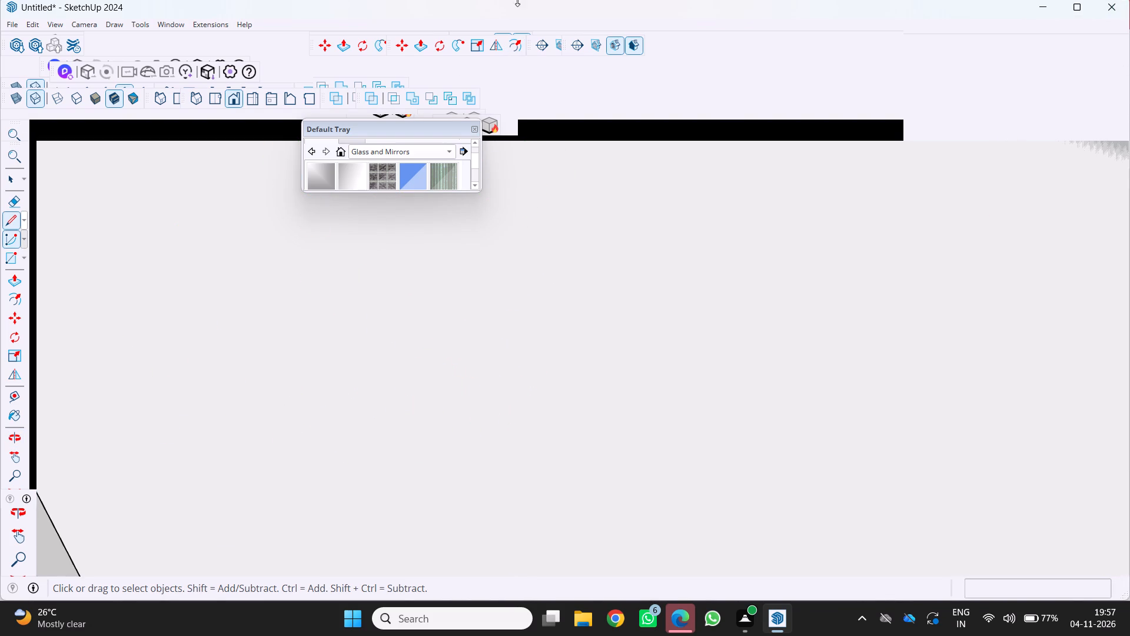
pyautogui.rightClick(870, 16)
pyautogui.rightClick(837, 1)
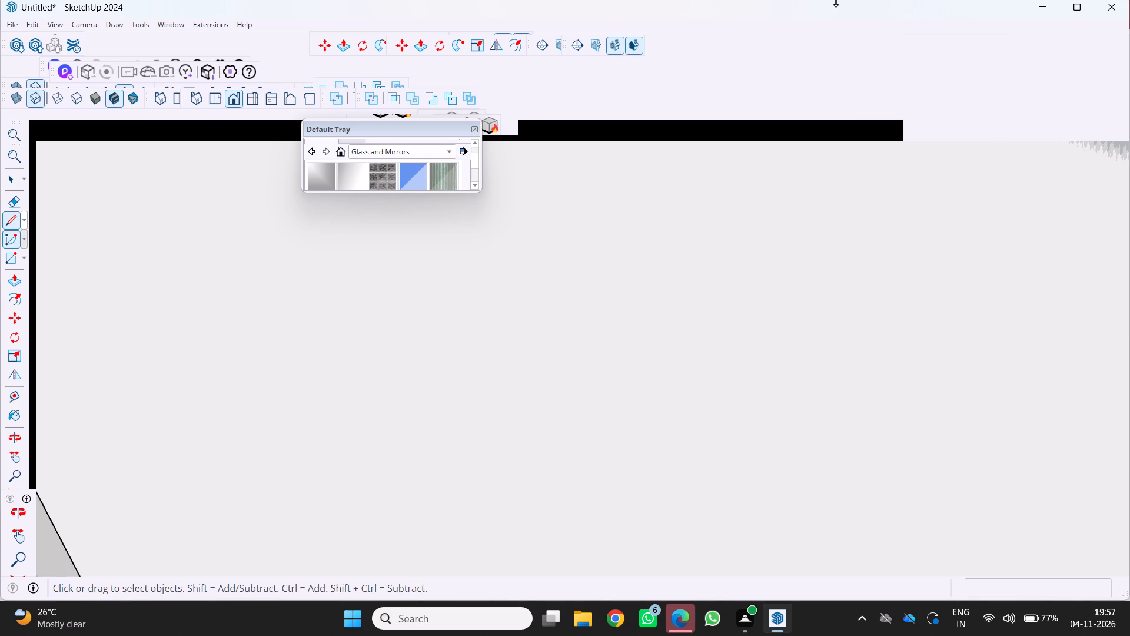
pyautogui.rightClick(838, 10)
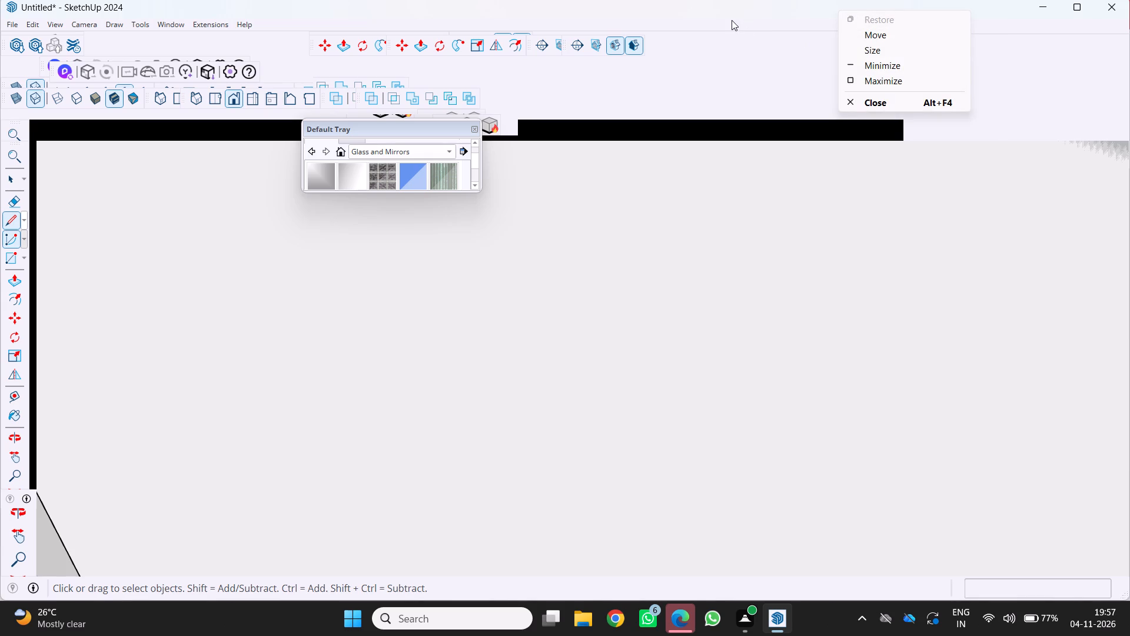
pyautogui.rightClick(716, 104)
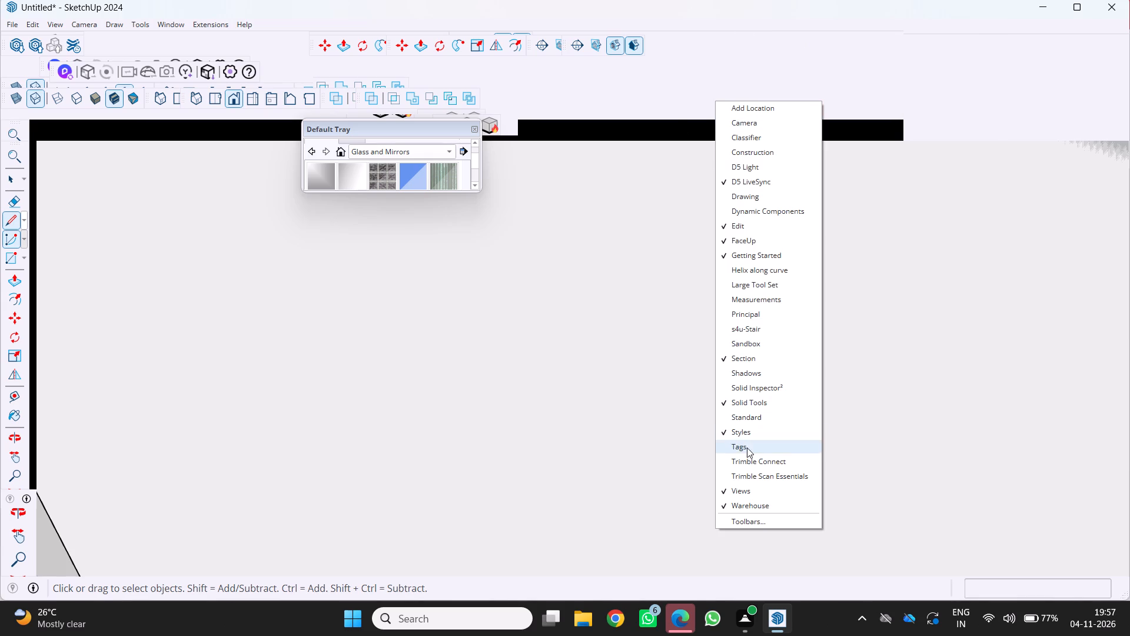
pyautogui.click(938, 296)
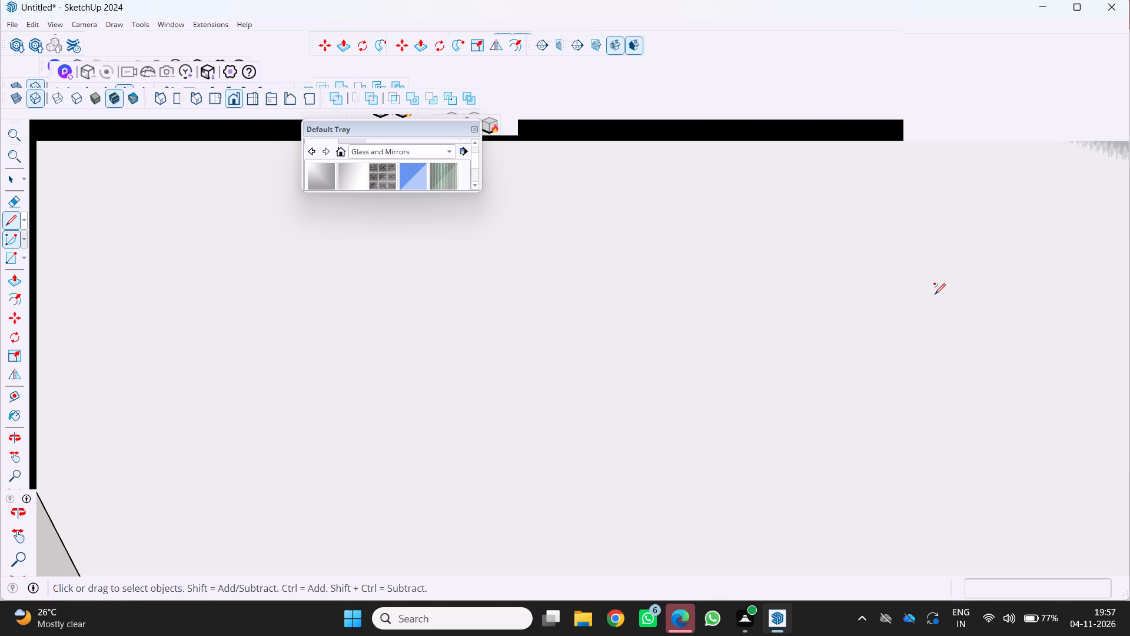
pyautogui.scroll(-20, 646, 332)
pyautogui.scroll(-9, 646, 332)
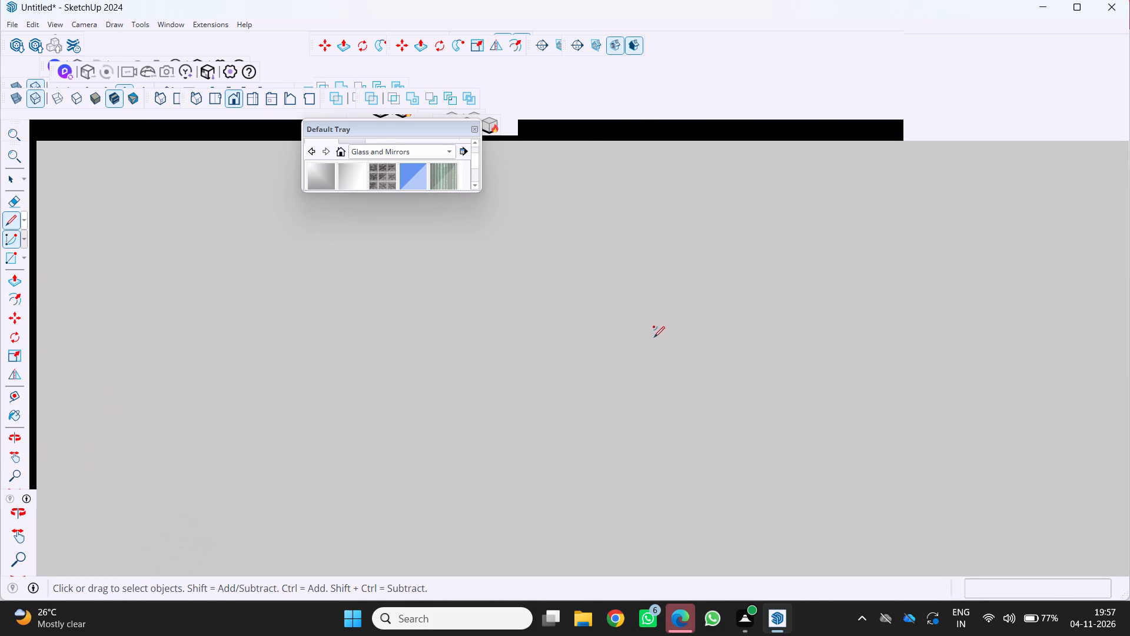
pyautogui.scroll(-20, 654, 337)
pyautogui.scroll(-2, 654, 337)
# Save the model in the Documents folder under the file name kkkkk.
pyautogui.click(234, 104)
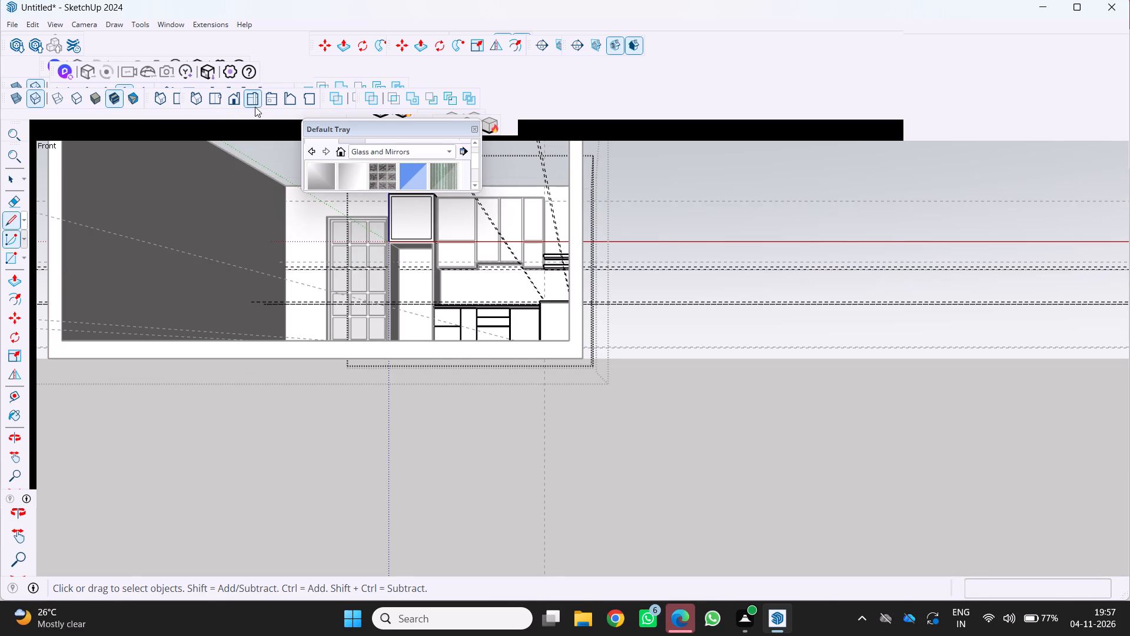
pyautogui.scroll(-11, 610, 319)
pyautogui.moveTo(635, 370); pyautogui.dragTo(634, 380, button='middle')
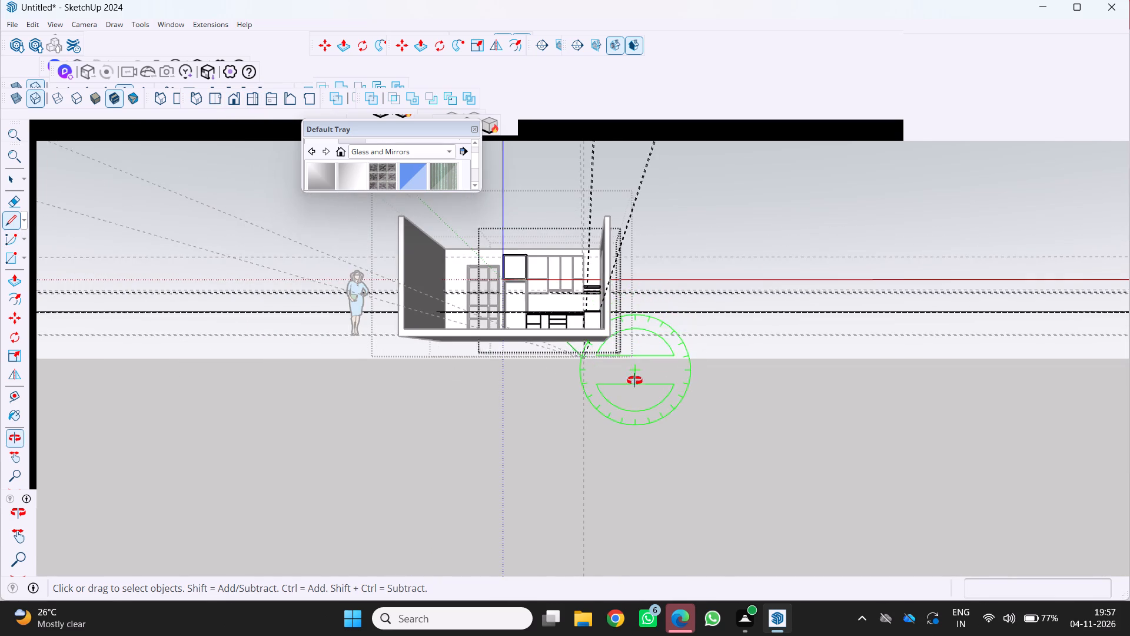
pyautogui.moveTo(634, 380); pyautogui.dragTo(630, 439, button='middle')
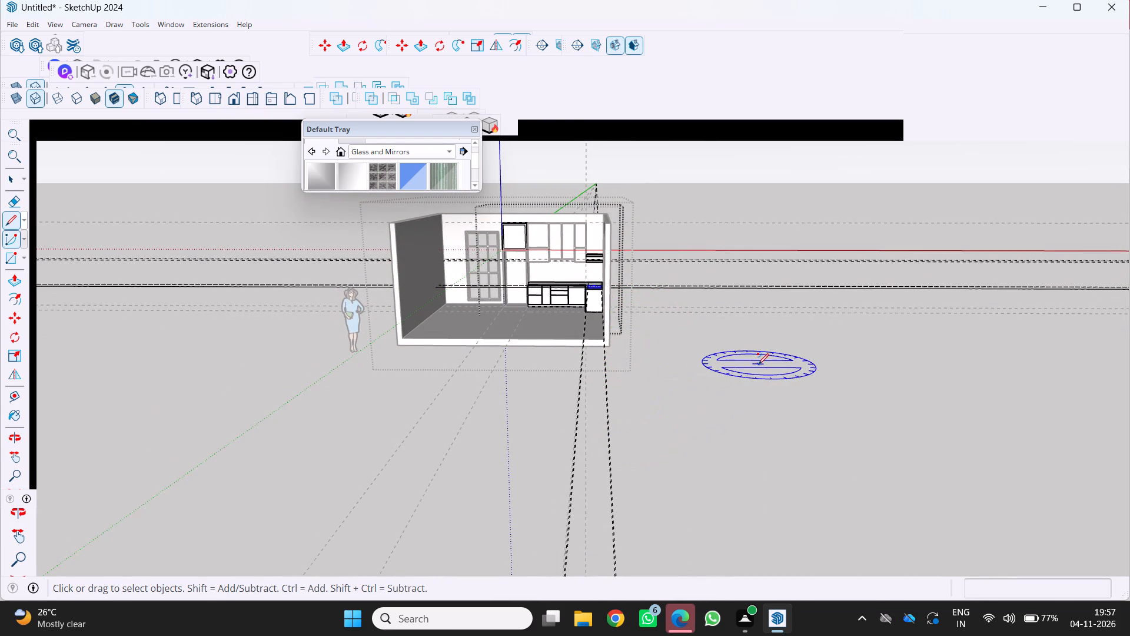
pyautogui.hotkey('ctrl', 's')
pyautogui.press('BackSpace')
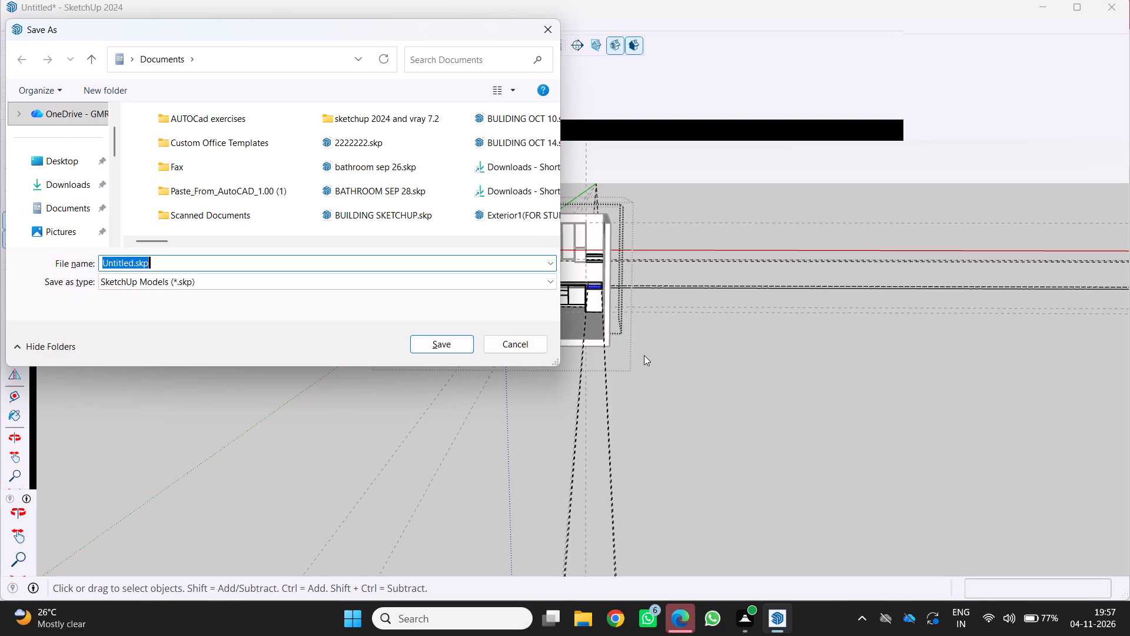
pyautogui.write('yc.yftdg,dt')
pyautogui.hscroll(-1, 644, 355)
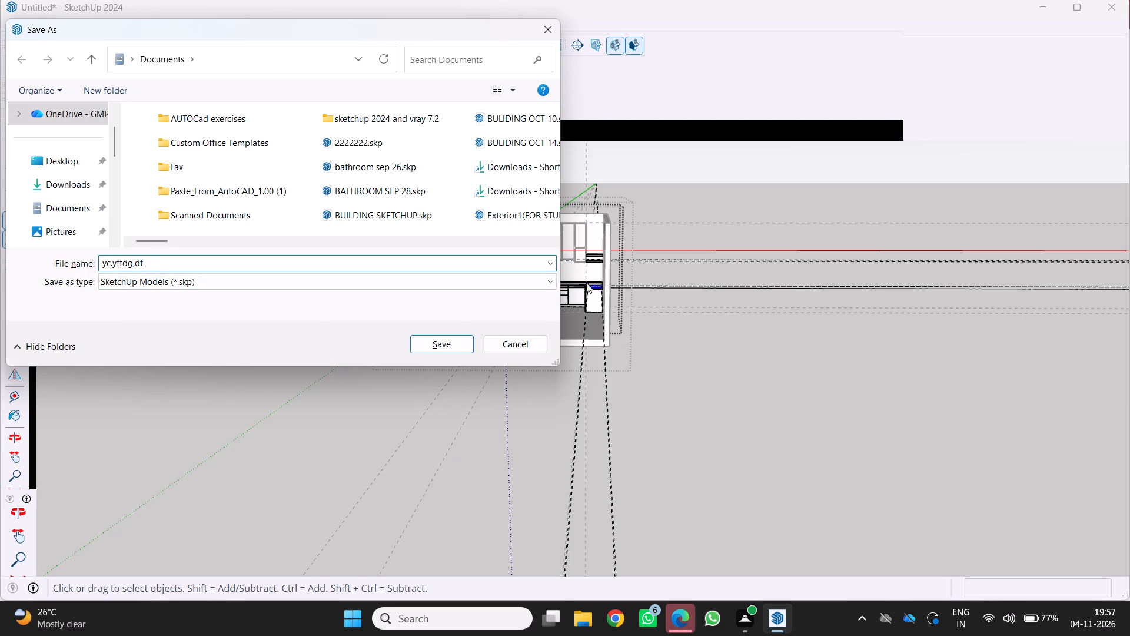
pyautogui.click(69, 207)
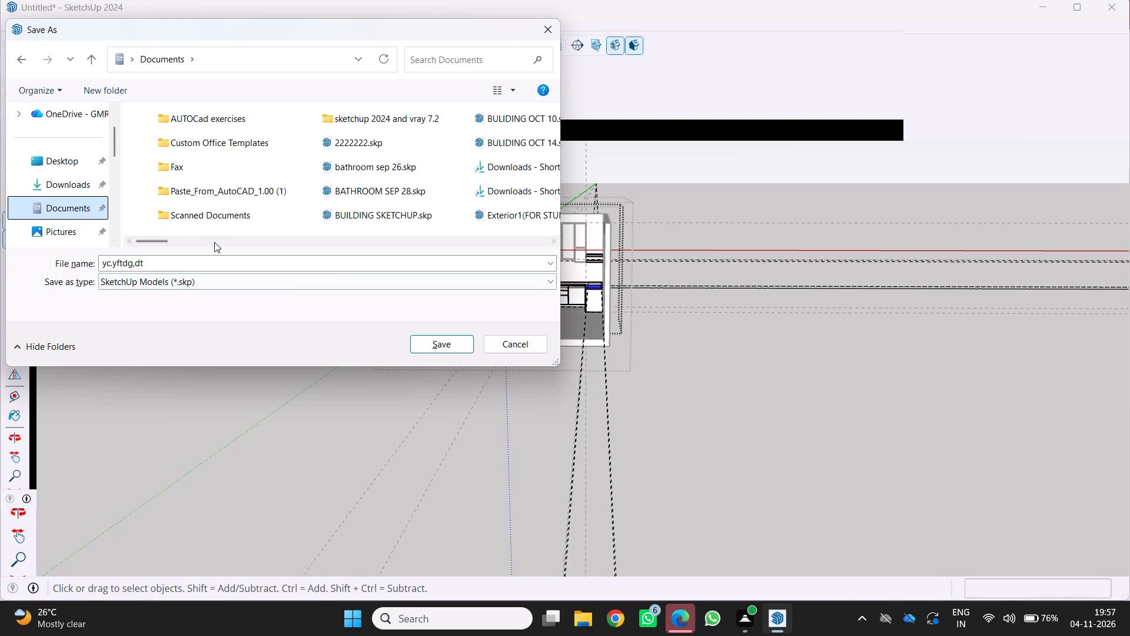
pyautogui.click(198, 258)
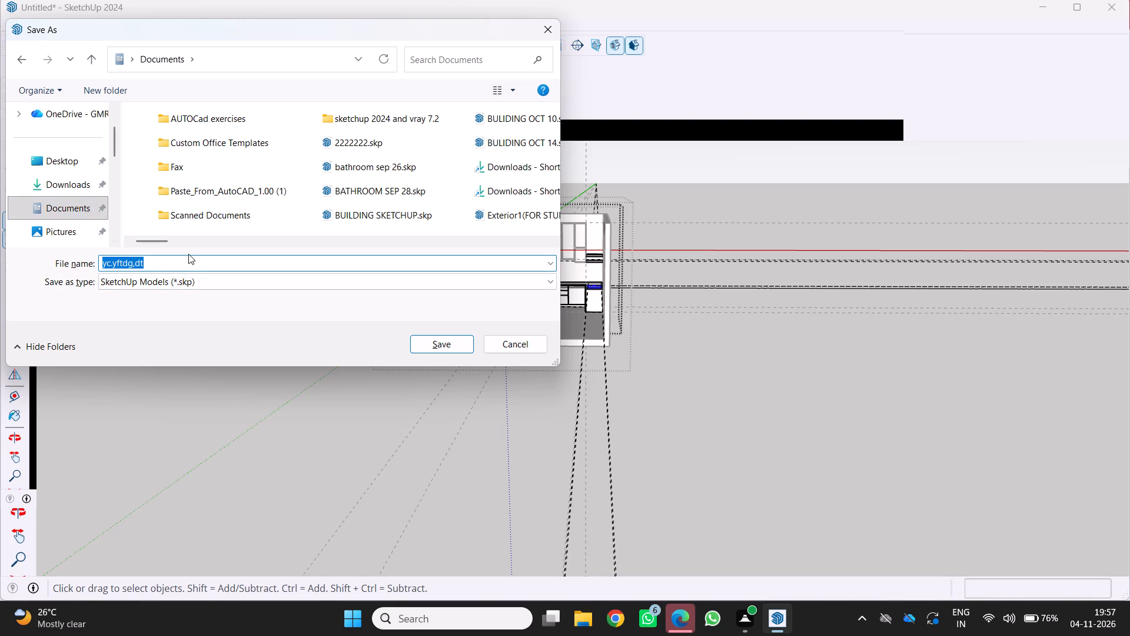
pyautogui.write('kkkkk')
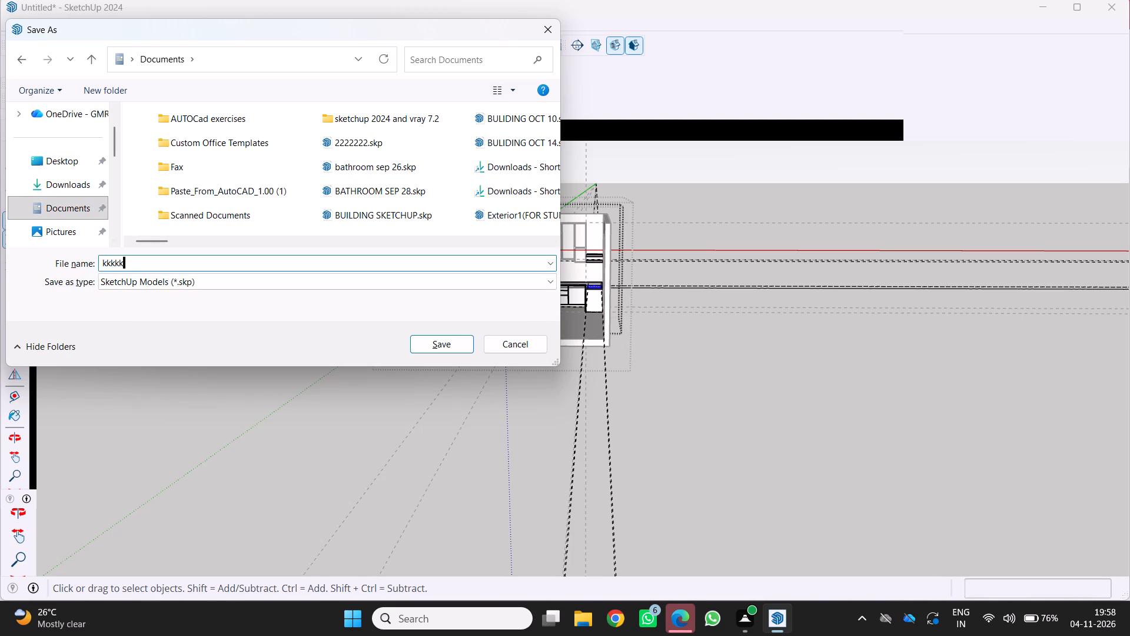
pyautogui.click(452, 344)
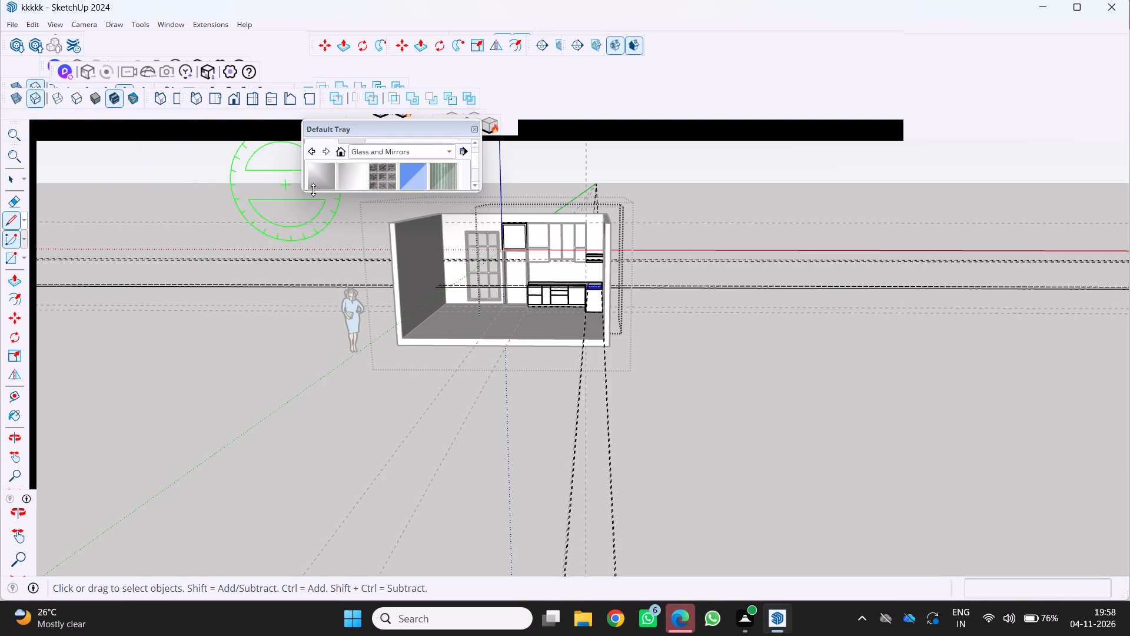
pyautogui.hotkey('ctrl', 's')
# Open the toolbar settings and enable the Large Tool Set.
pyautogui.moveTo(524, 236); pyautogui.dragTo(669, 210)
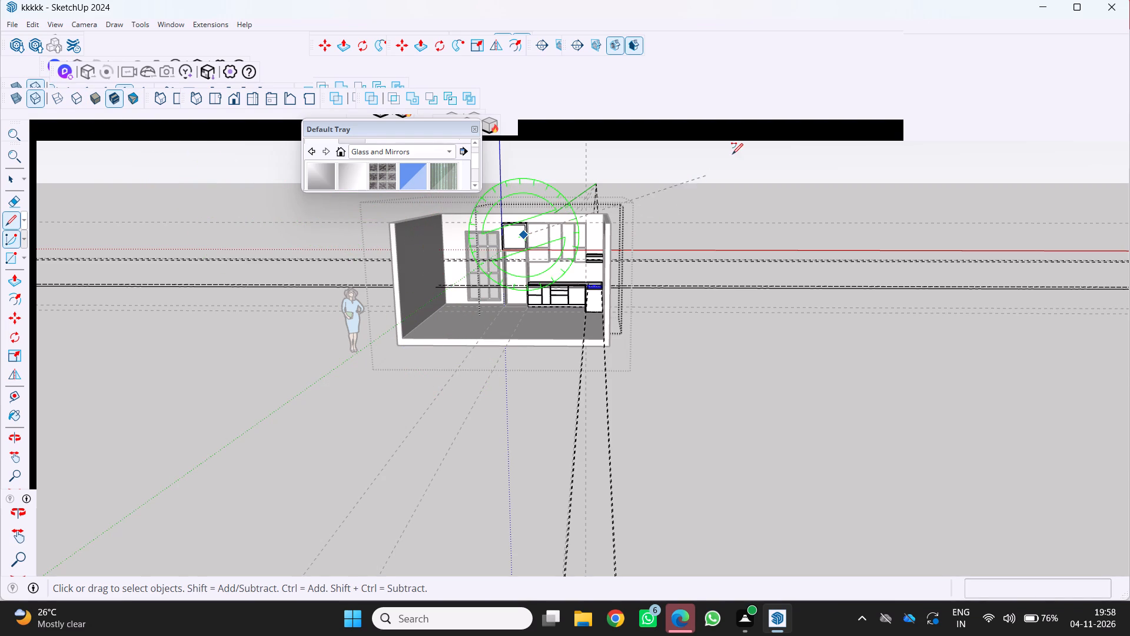
pyautogui.rightClick(736, 140)
pyautogui.rightClick(702, 168)
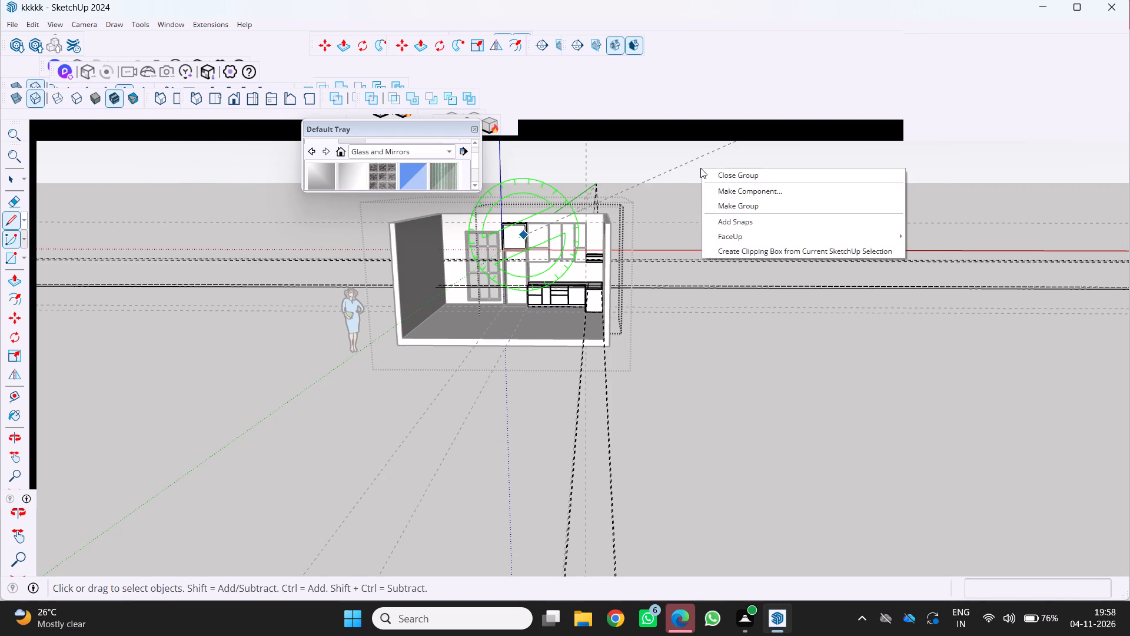
pyautogui.rightClick(678, 153)
pyautogui.rightClick(629, 129)
pyautogui.rightClick(677, 99)
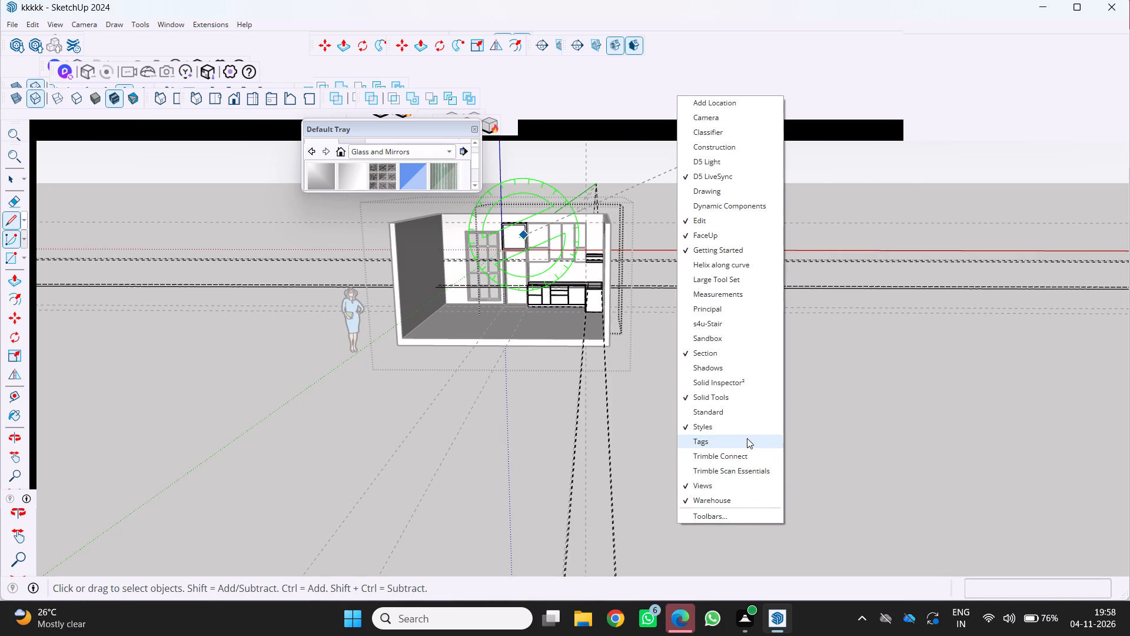
pyautogui.click(729, 511)
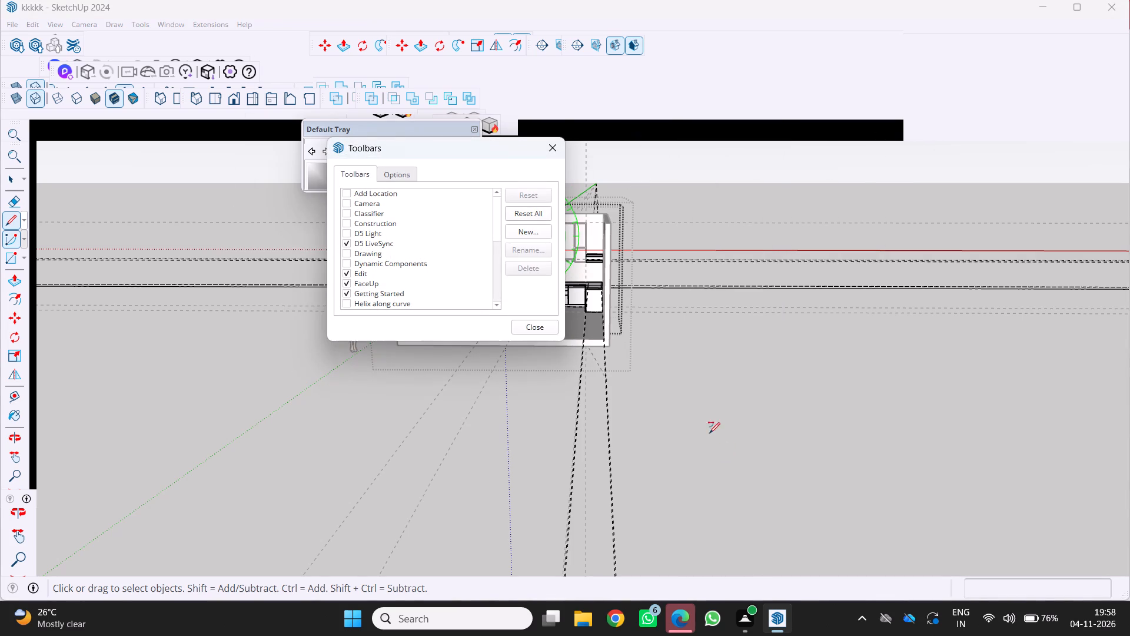
pyautogui.scroll(-1, 385, 267)
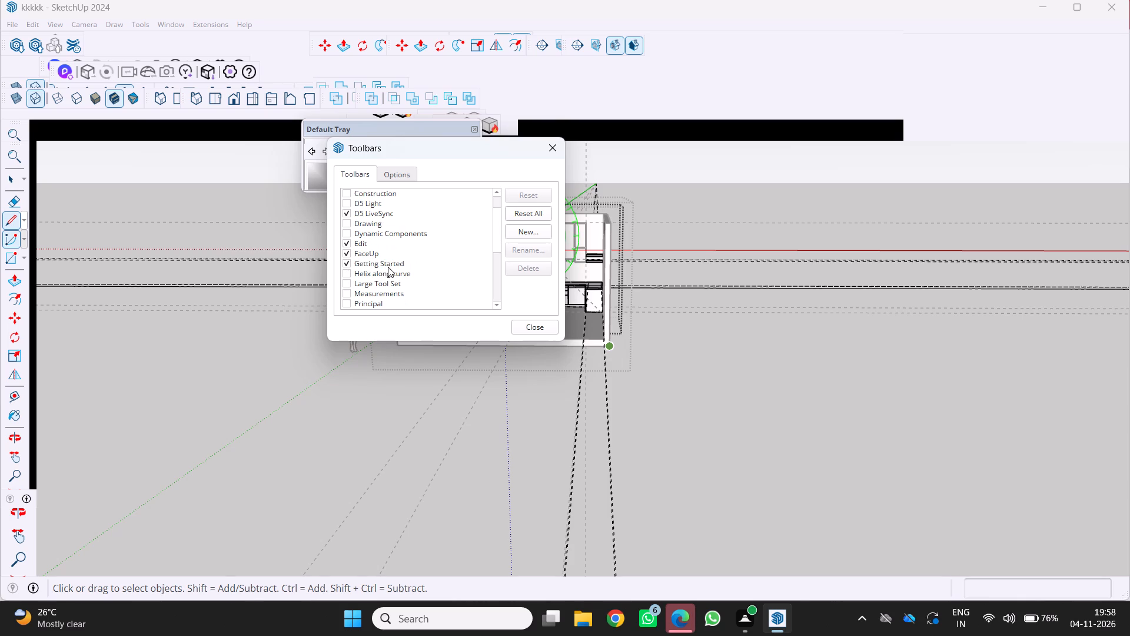
pyautogui.scroll(-1, 413, 265)
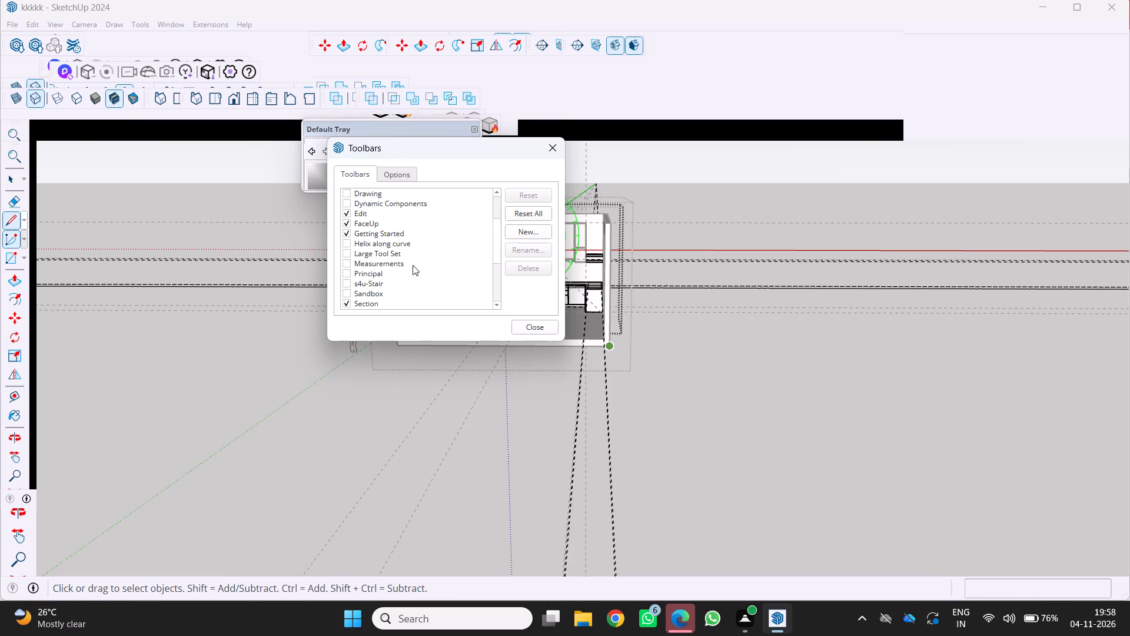
pyautogui.click(345, 252)
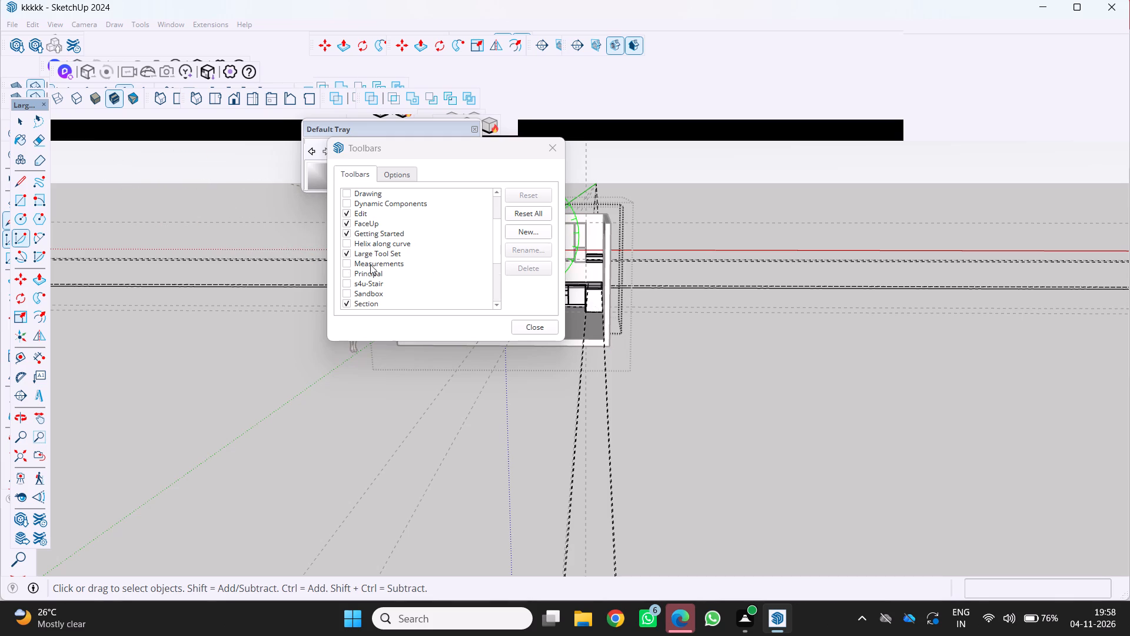
# Reset all toolbars to their defaults, accept the reset, and leave the toolbar settings.
pyautogui.scroll(-4, 369, 264)
pyautogui.click(536, 213)
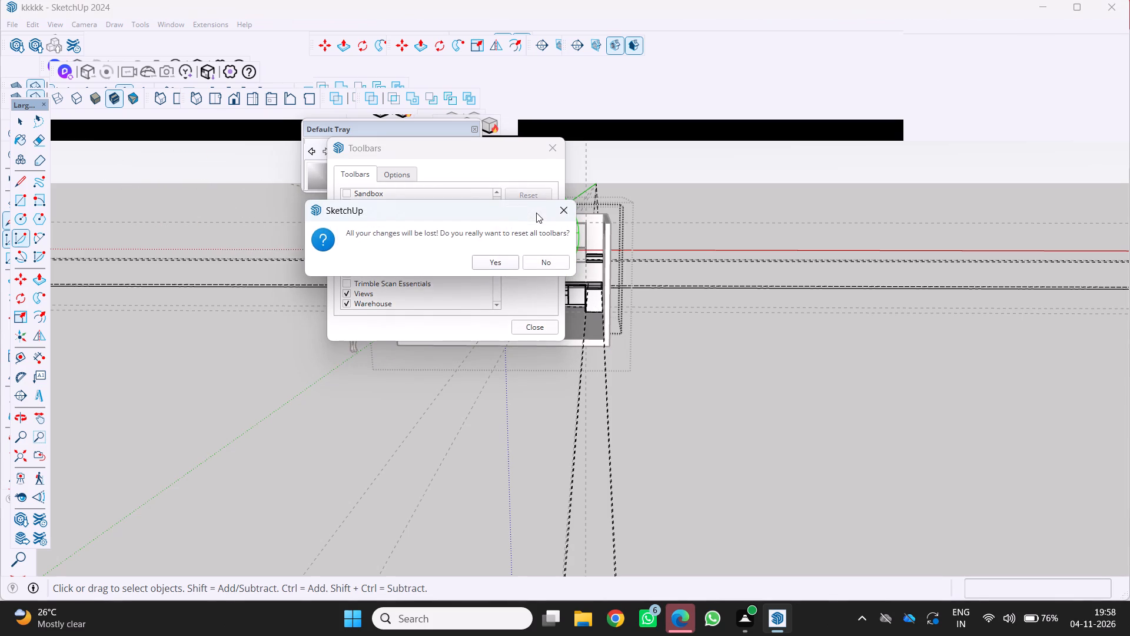
pyautogui.click(498, 264)
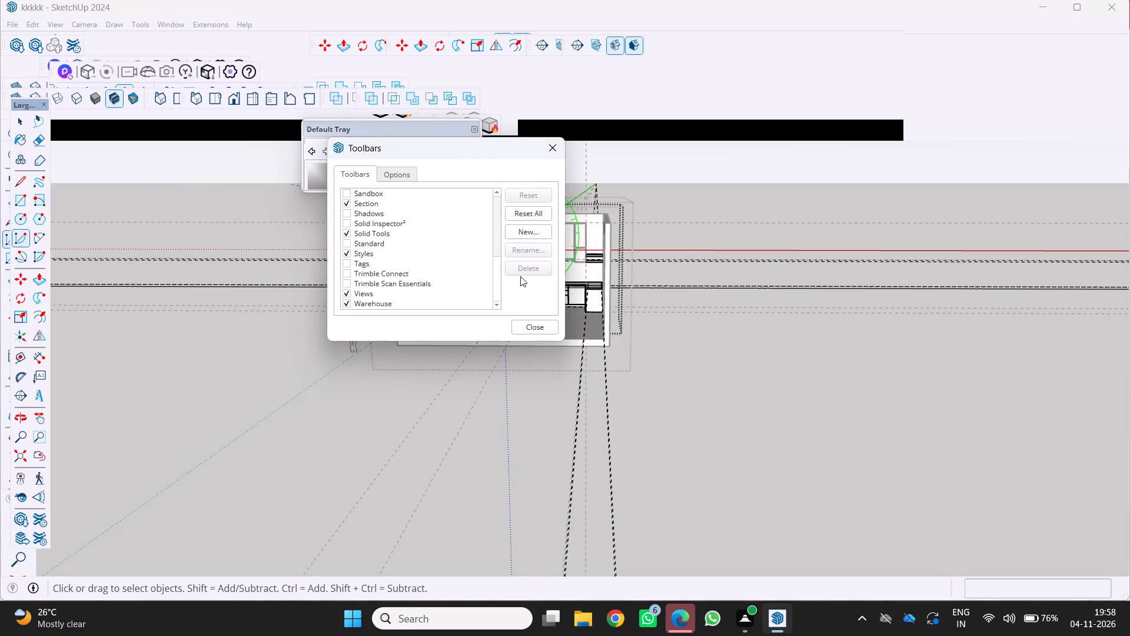
pyautogui.scroll(13, 380, 274)
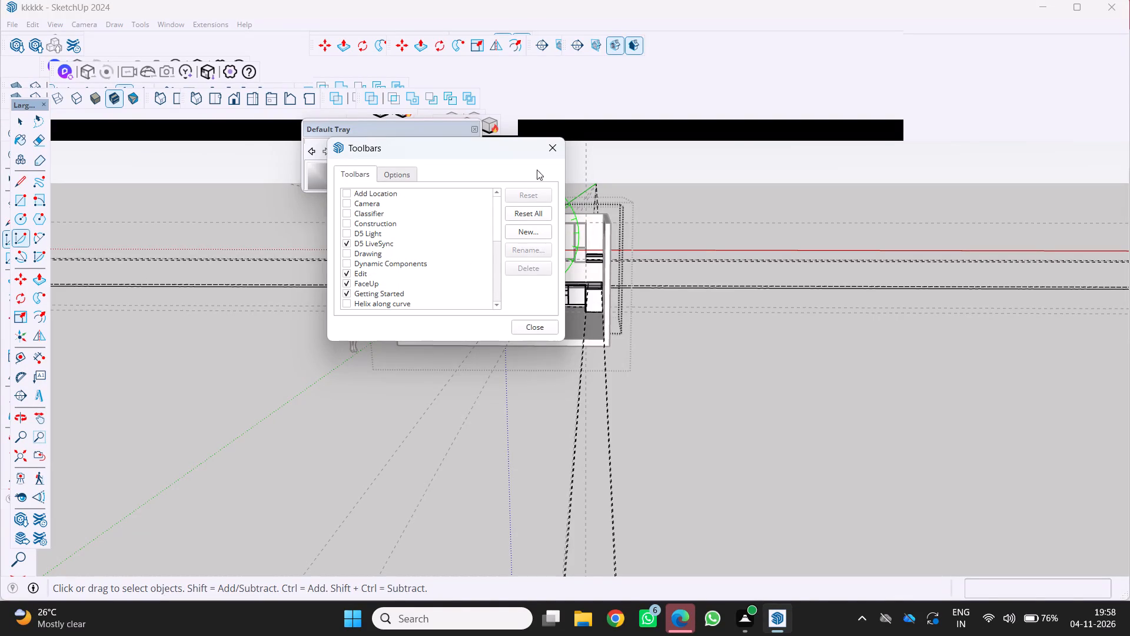
pyautogui.click(556, 151)
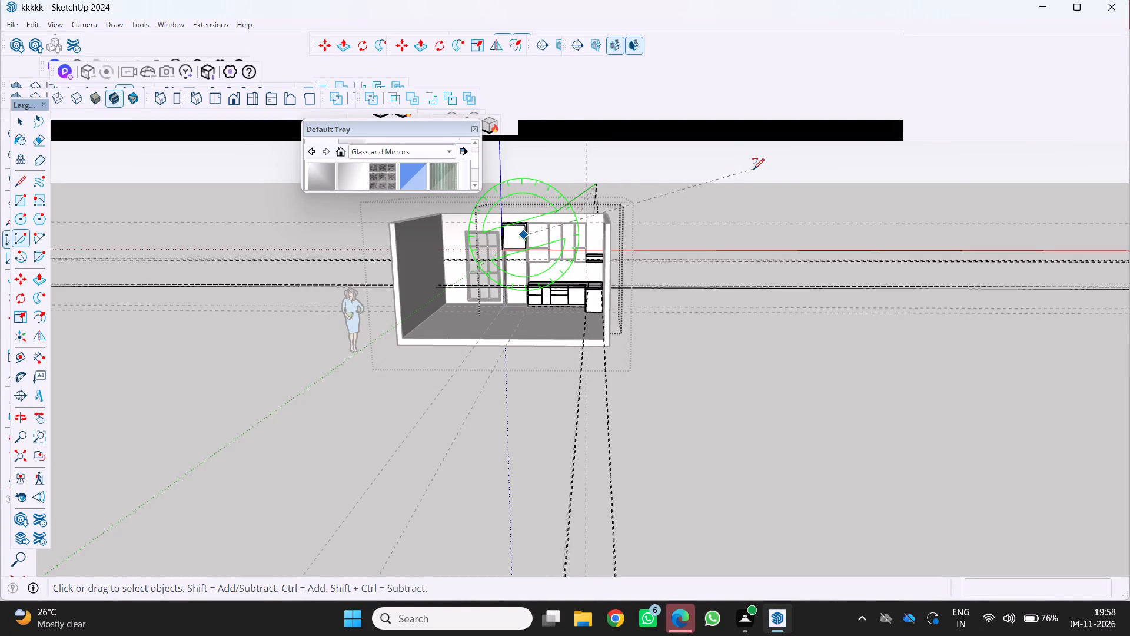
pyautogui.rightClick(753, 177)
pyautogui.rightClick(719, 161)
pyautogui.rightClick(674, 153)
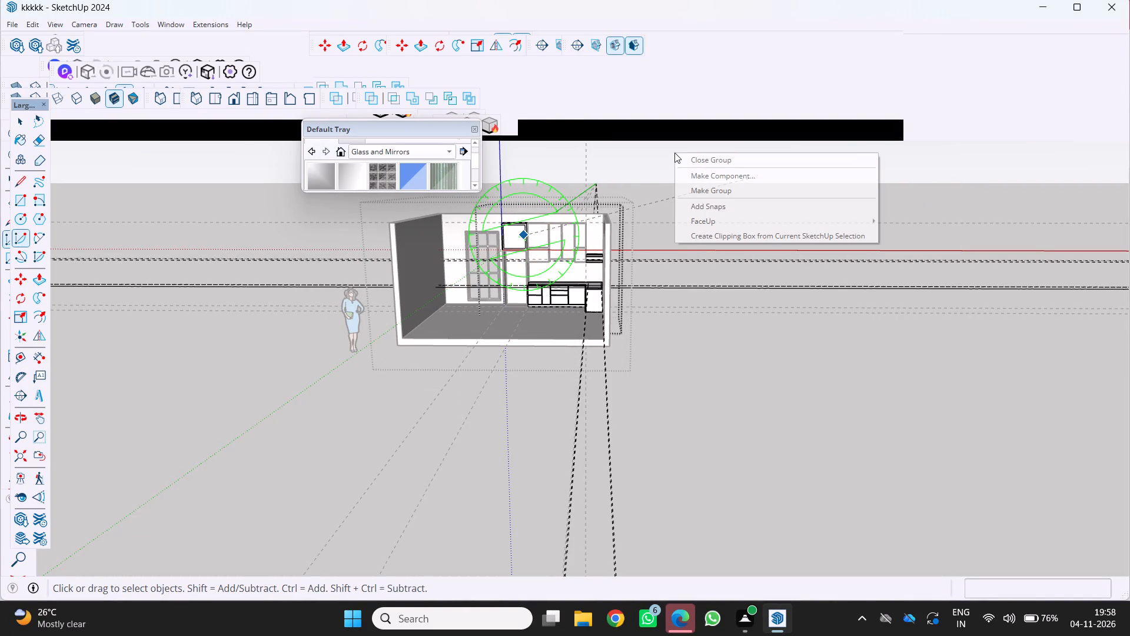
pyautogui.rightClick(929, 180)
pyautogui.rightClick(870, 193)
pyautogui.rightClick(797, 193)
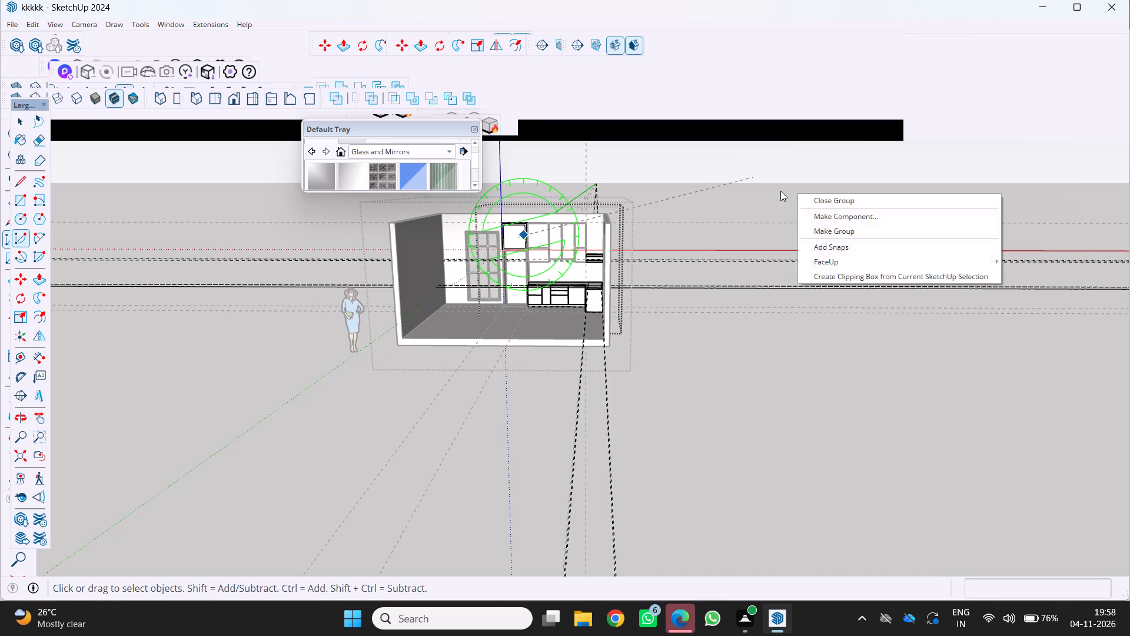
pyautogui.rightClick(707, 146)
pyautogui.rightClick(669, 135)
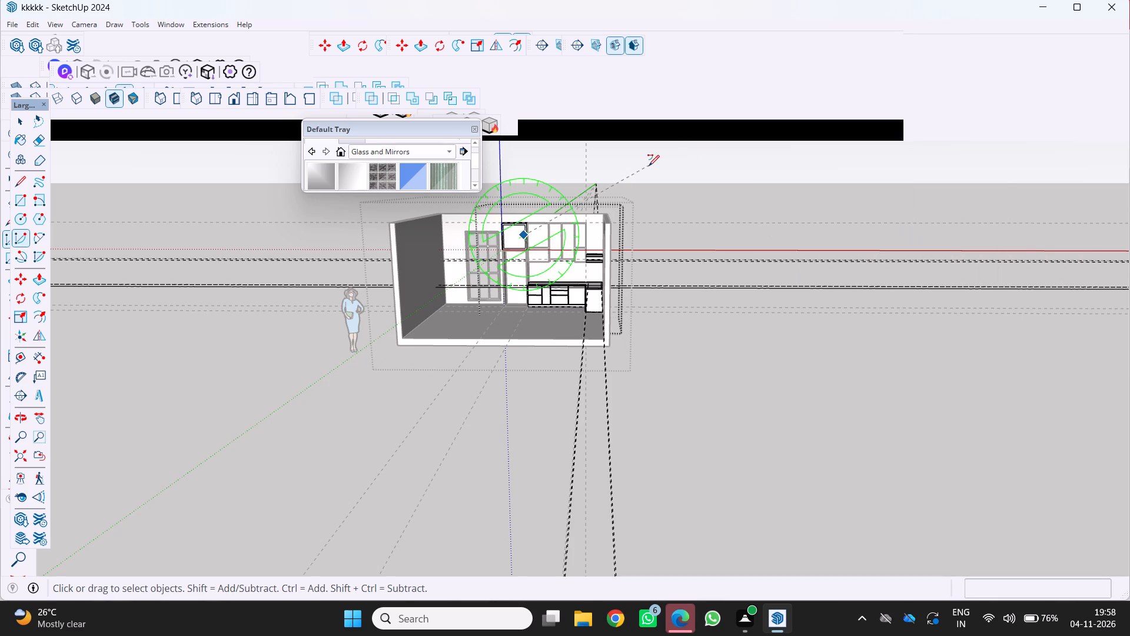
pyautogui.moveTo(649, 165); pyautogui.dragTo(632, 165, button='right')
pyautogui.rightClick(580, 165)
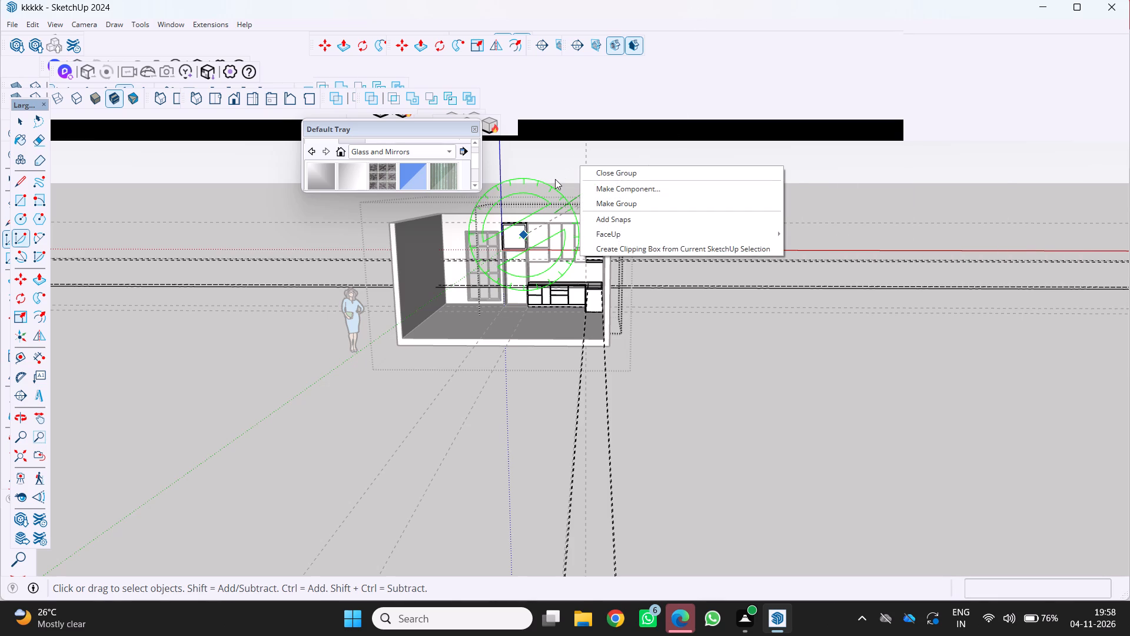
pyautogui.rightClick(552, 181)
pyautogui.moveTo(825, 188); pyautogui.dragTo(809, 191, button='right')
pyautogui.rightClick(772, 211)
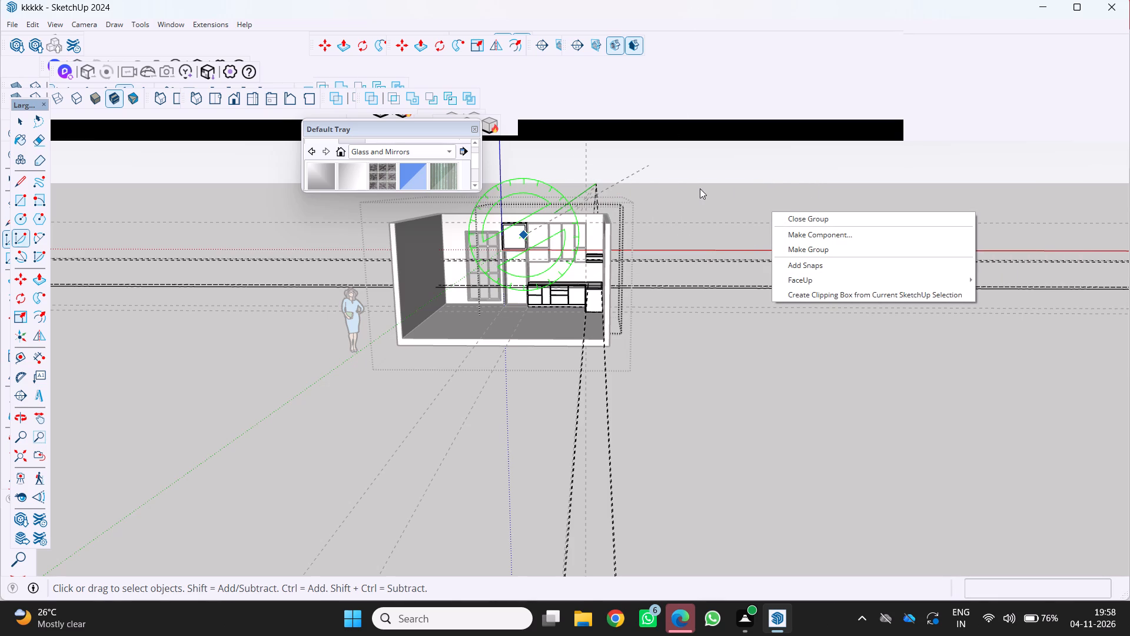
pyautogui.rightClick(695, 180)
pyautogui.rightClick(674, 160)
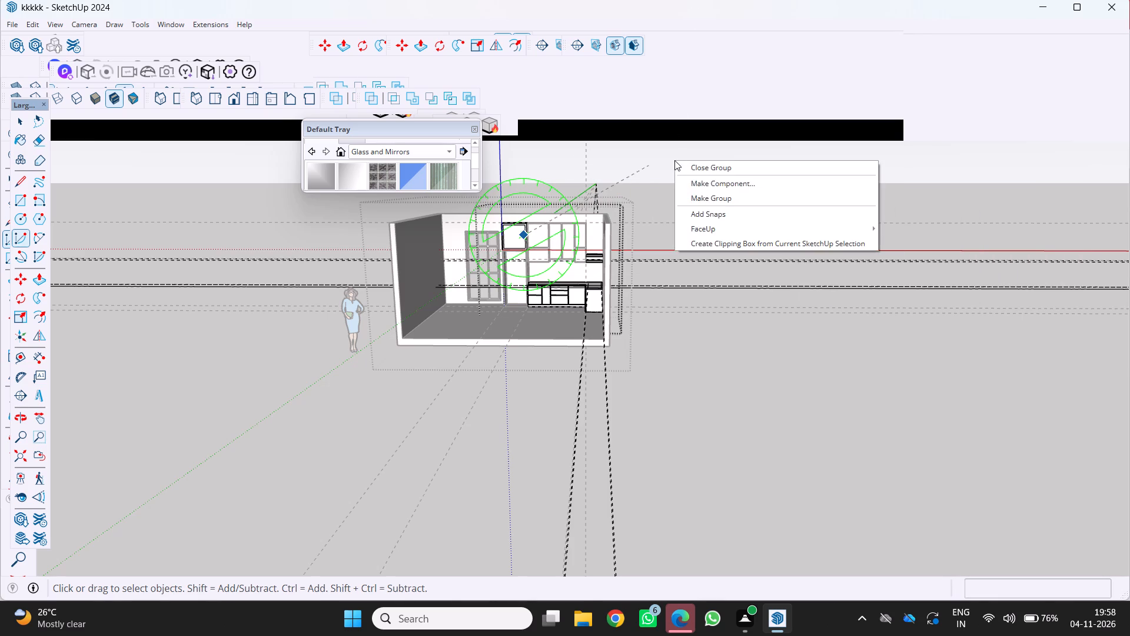
# Reopen the toolbar settings dialog.
pyautogui.rightClick(755, 114)
pyautogui.rightClick(740, 120)
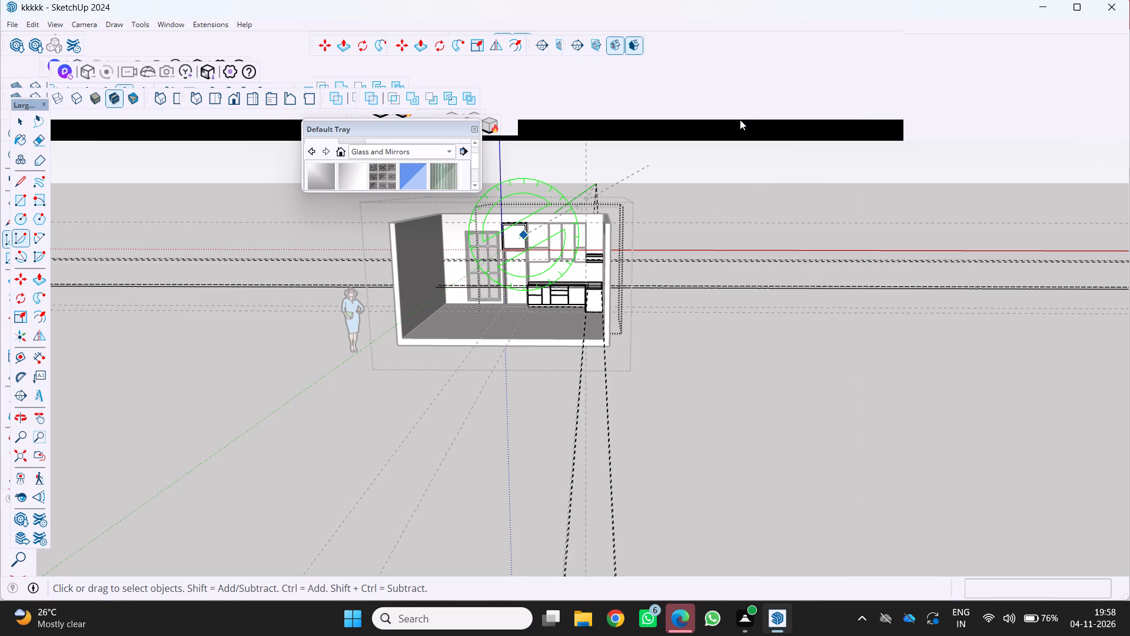
pyautogui.rightClick(740, 120)
pyautogui.rightClick(756, 116)
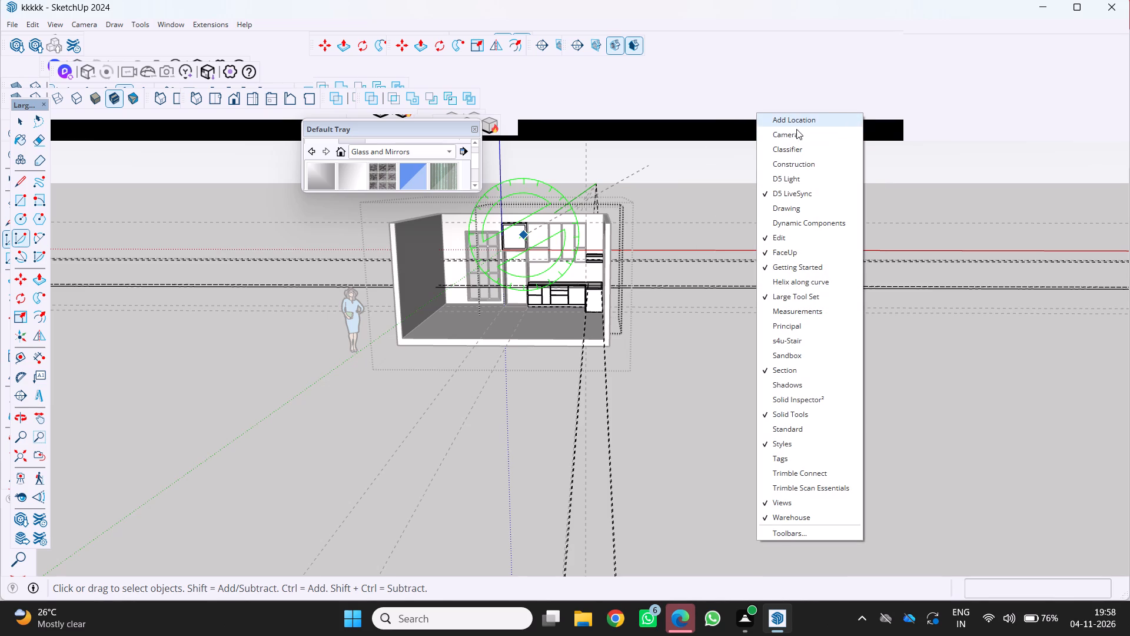
pyautogui.click(806, 533)
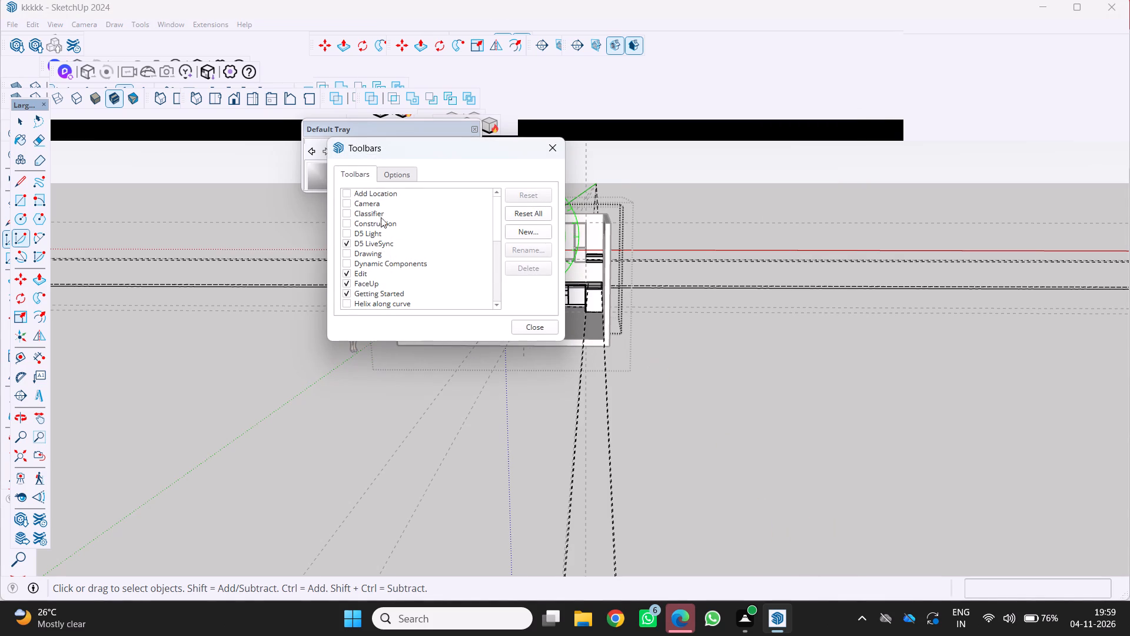
# Look through the full list of toolbars to check which ones are enabled.
pyautogui.scroll(-1, 354, 271)
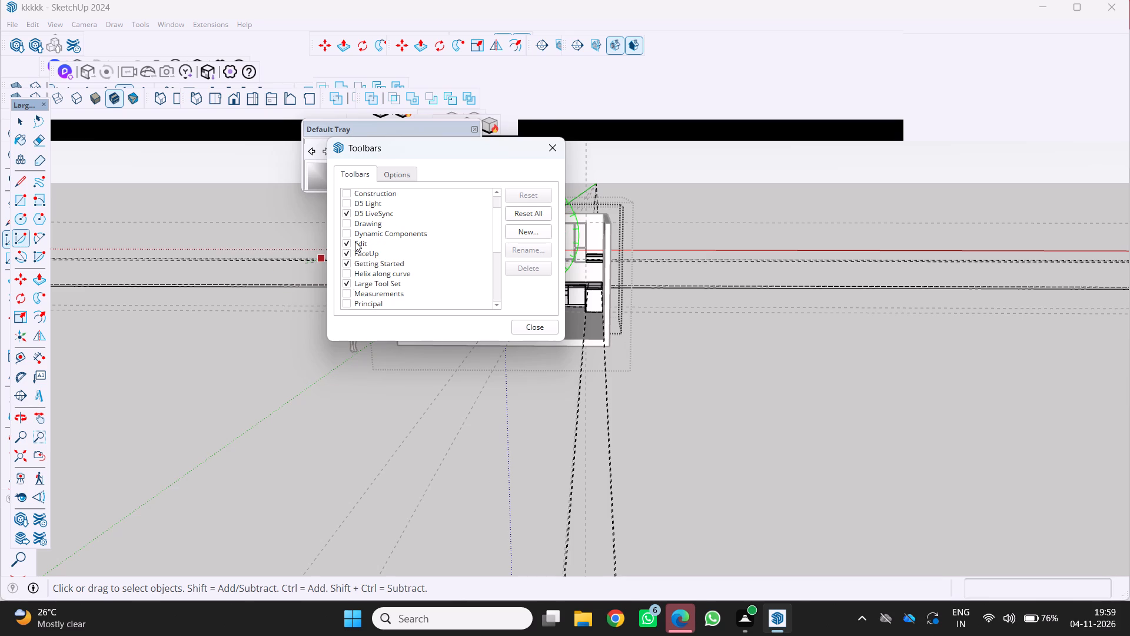
pyautogui.scroll(2, 354, 235)
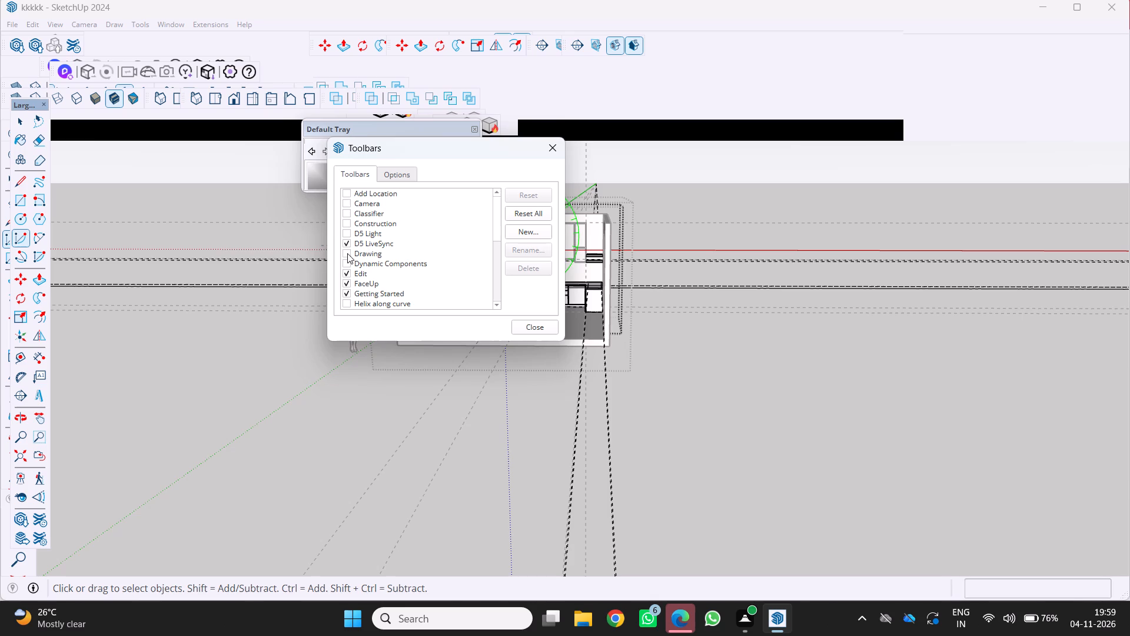
pyautogui.scroll(-2, 351, 257)
pyautogui.scroll(5, 351, 292)
pyautogui.scroll(-1, 348, 294)
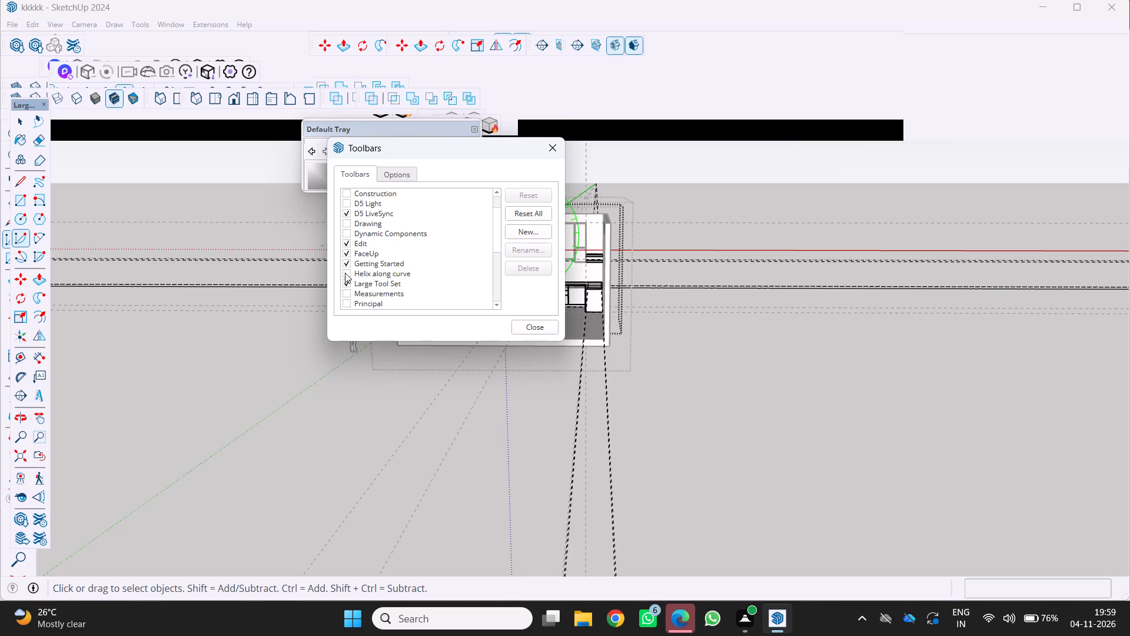
pyautogui.scroll(2, 365, 257)
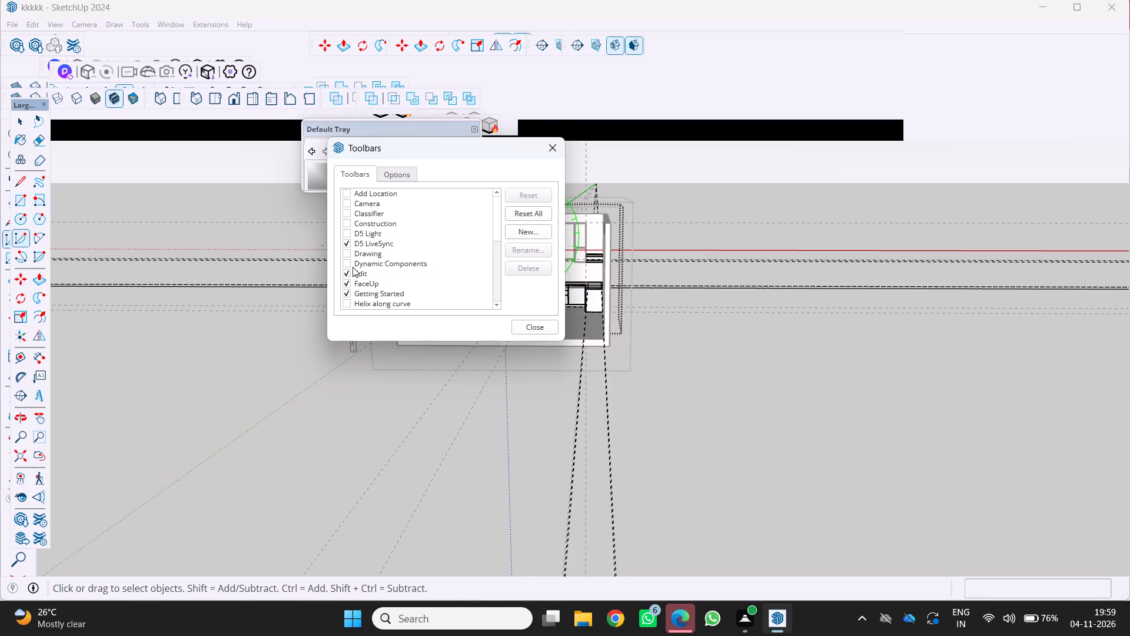
pyautogui.scroll(3, 350, 259)
pyautogui.scroll(-5, 355, 260)
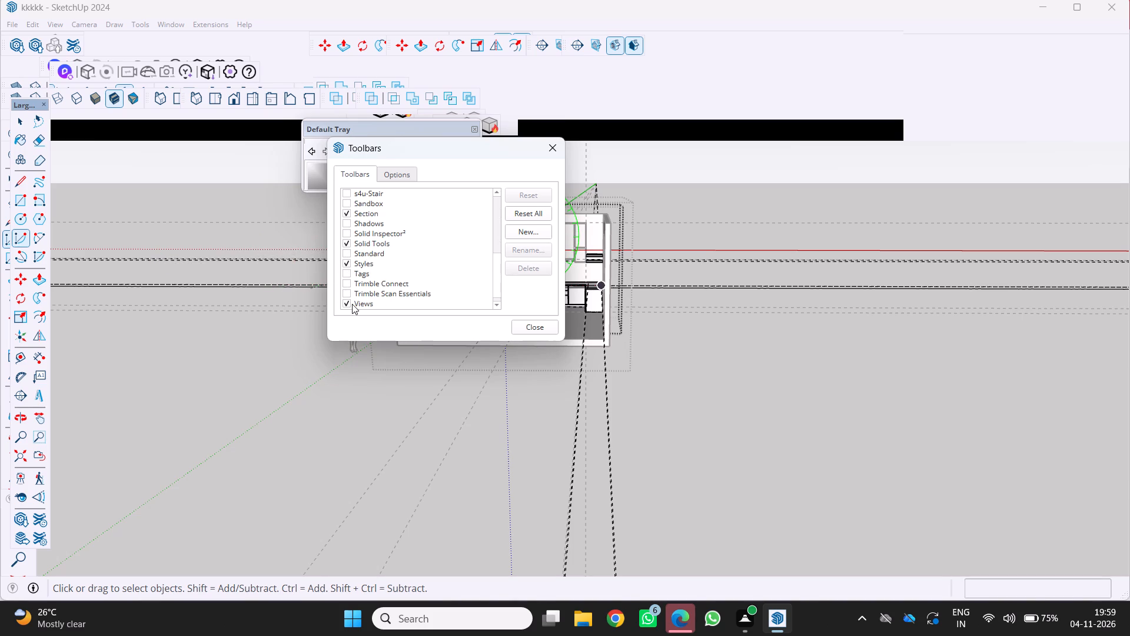
pyautogui.scroll(-4, 350, 306)
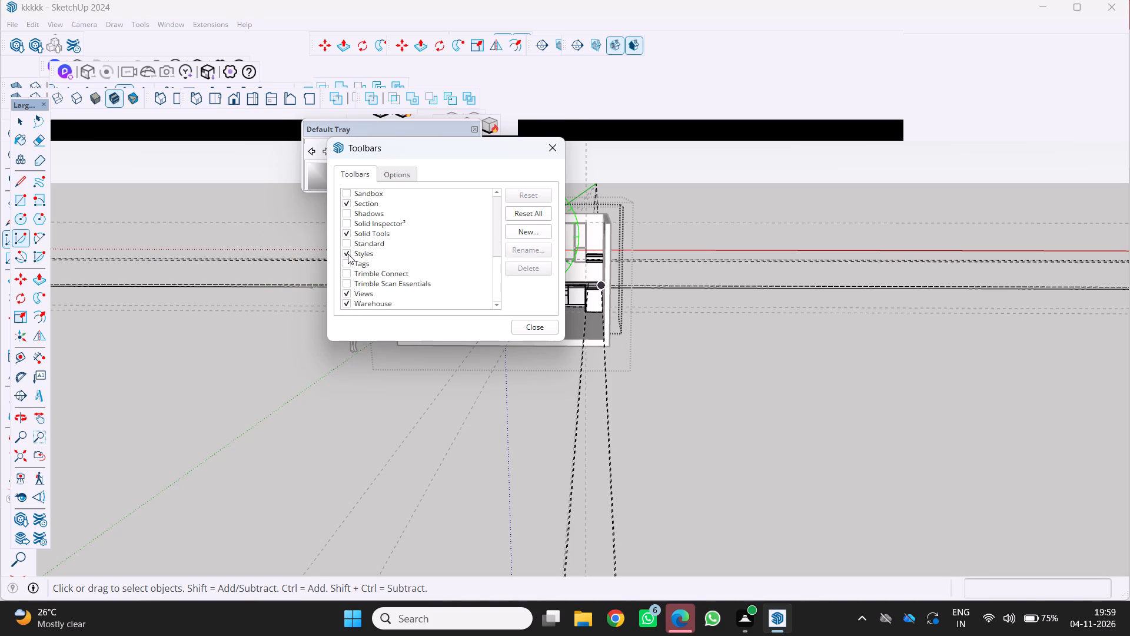
pyautogui.scroll(1, 348, 254)
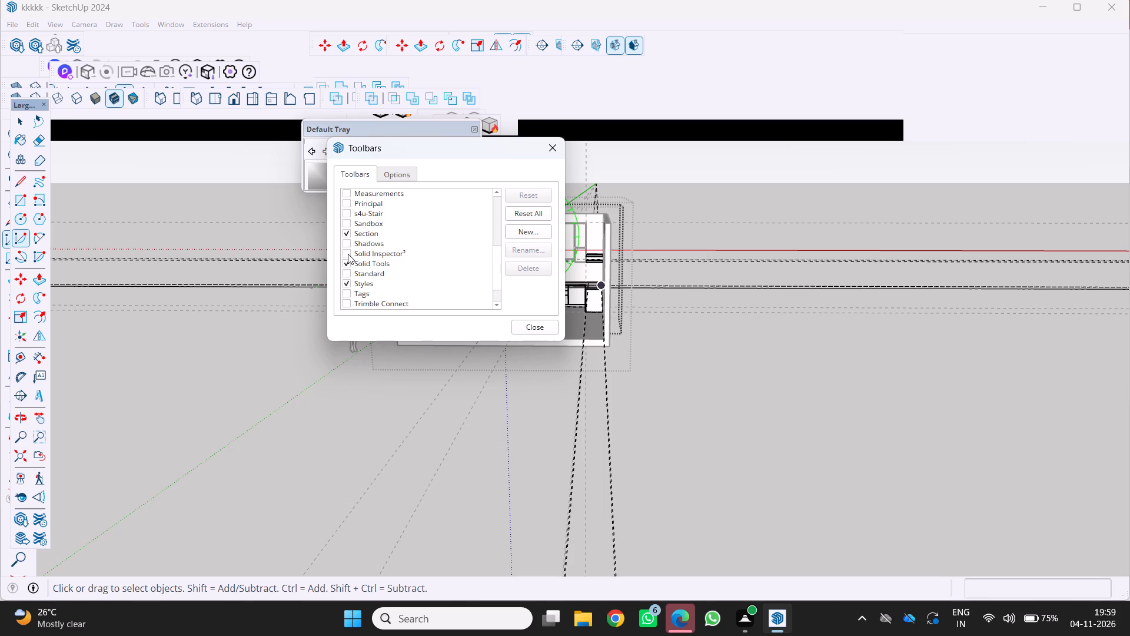
pyautogui.scroll(1, 348, 254)
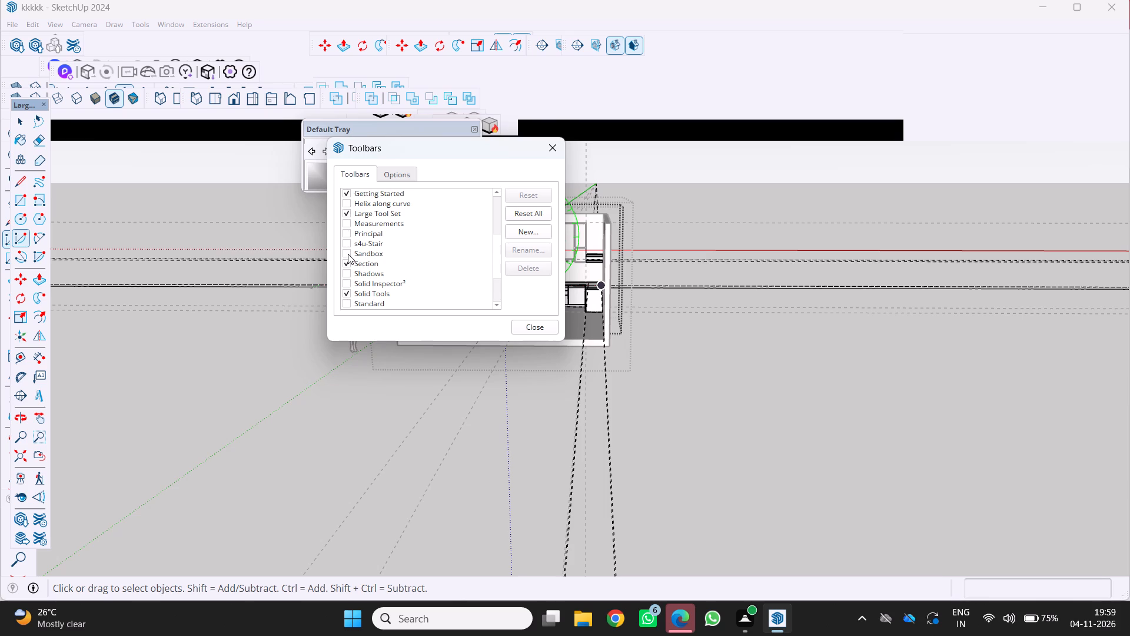
pyautogui.scroll(1, 348, 254)
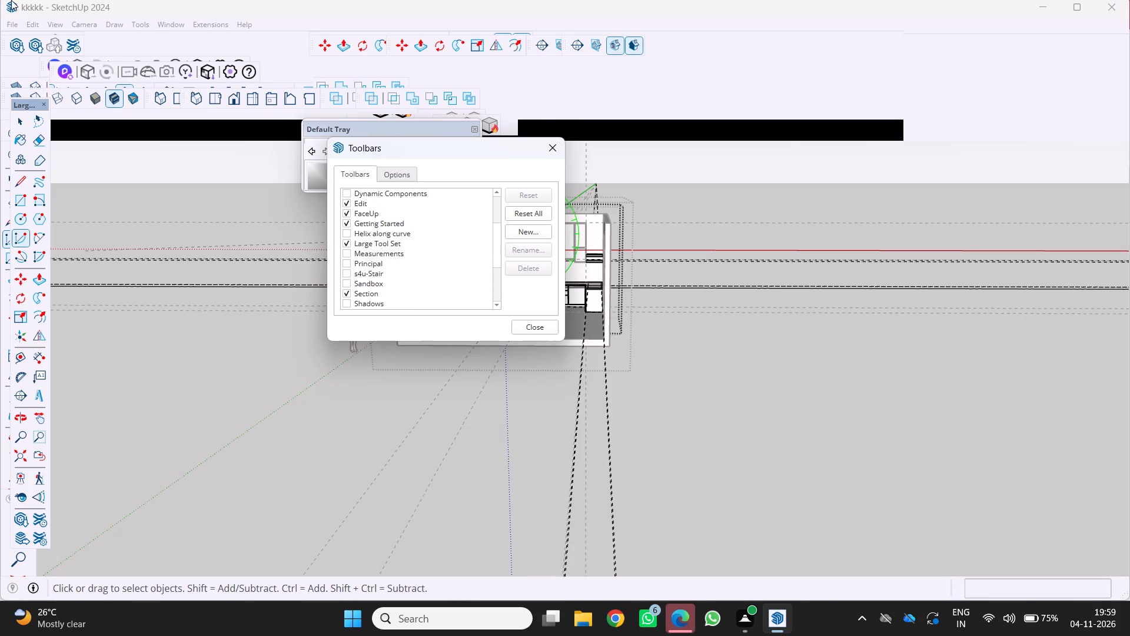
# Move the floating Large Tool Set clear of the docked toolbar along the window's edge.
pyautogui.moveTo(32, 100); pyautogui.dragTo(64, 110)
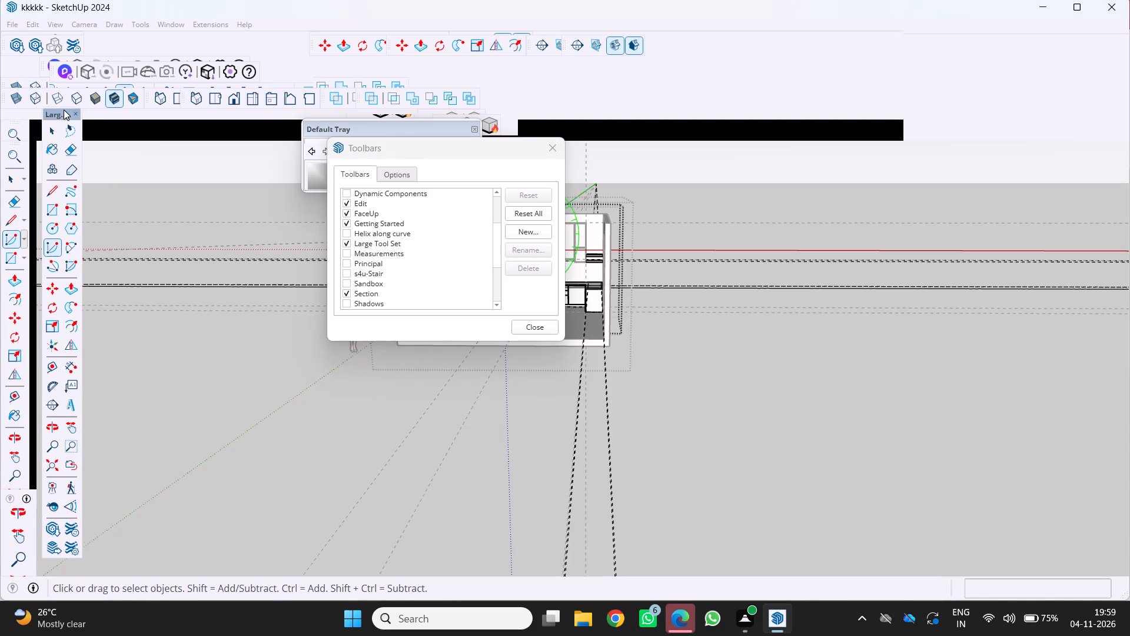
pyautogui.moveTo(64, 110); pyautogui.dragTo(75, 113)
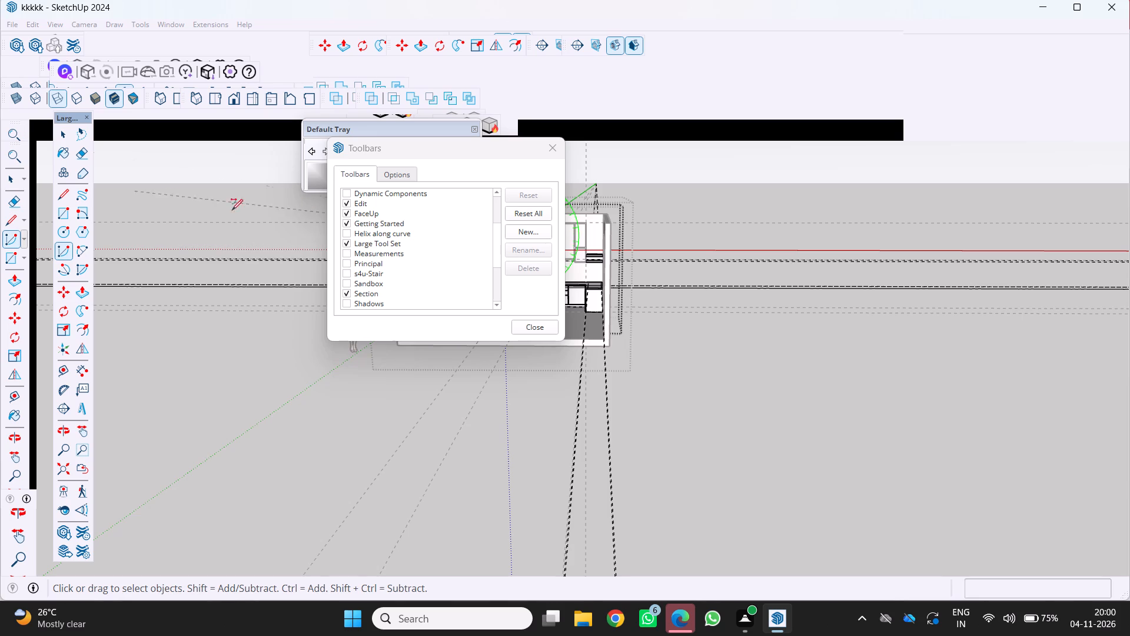
# Disable the D5 LiveSync, Edit, FaceUp and Getting Started toolbars.
pyautogui.scroll(20, 331, 226)
pyautogui.scroll(5, 331, 226)
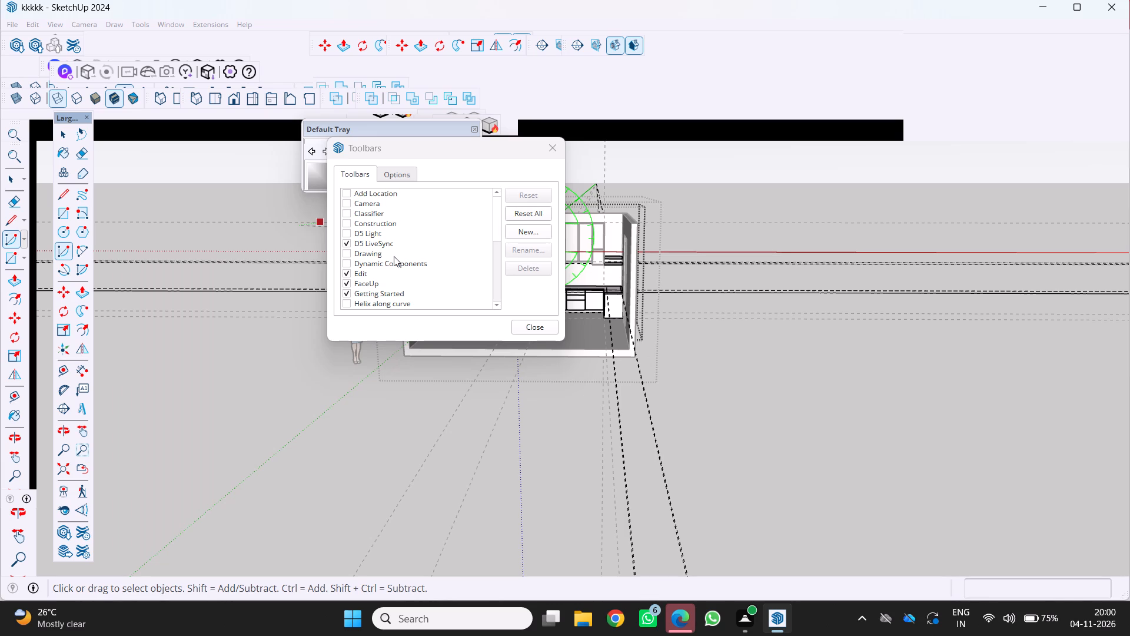
pyautogui.click(347, 246)
pyautogui.click(348, 271)
pyautogui.click(348, 284)
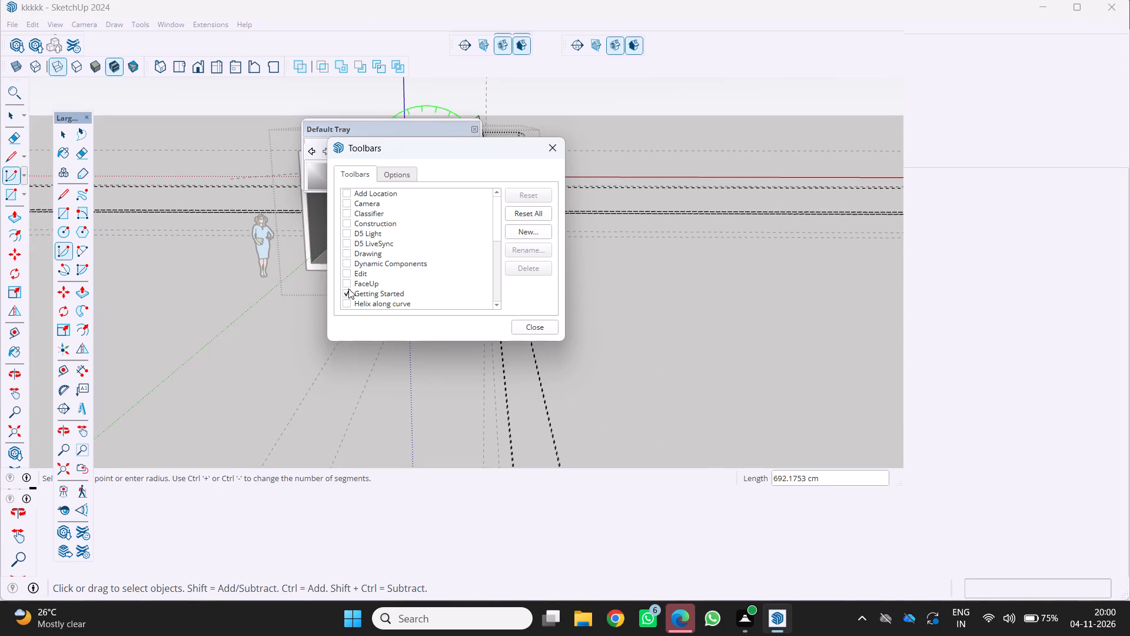
pyautogui.click(347, 294)
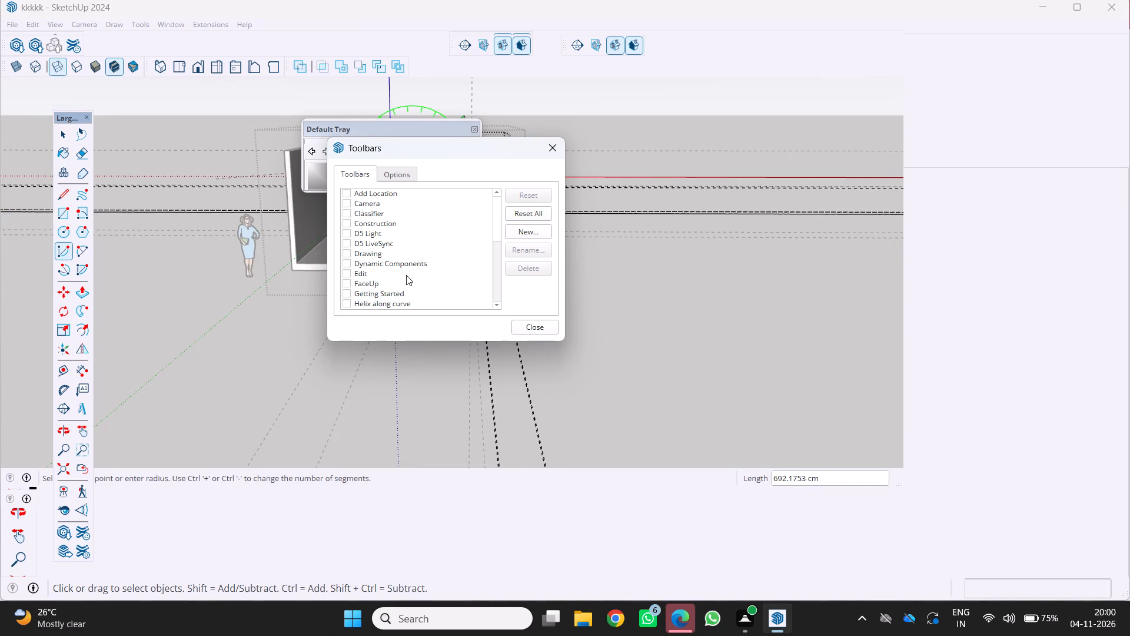
# Disable the Large Tool Set, Section, Solid Tools, Styles, Views and Warehouse toolbars.
pyautogui.scroll(-2, 434, 299)
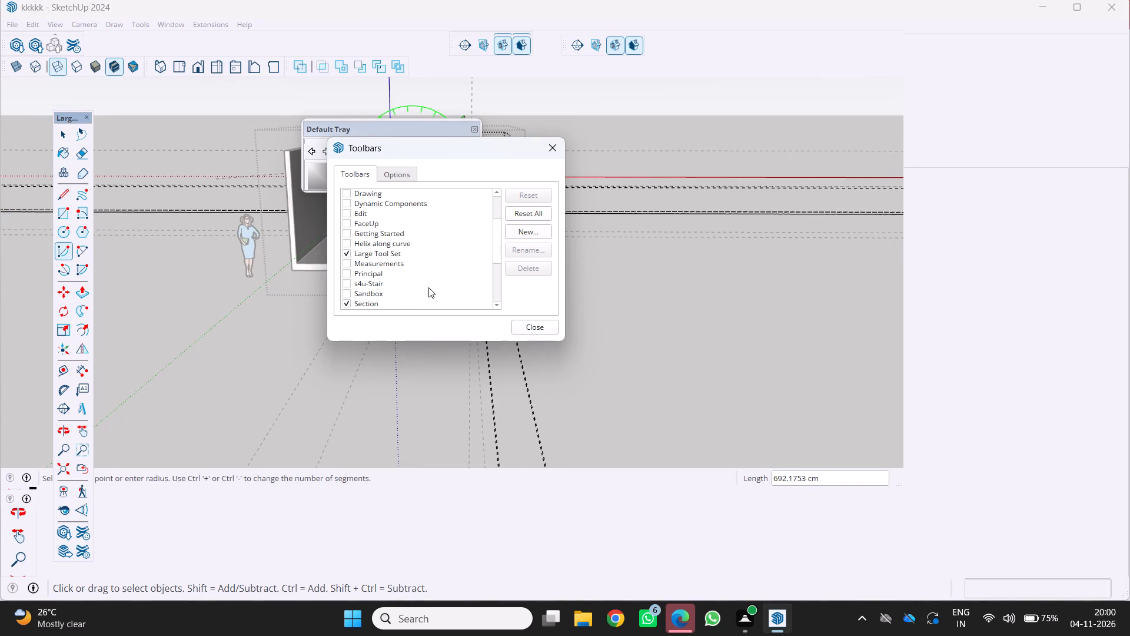
pyautogui.scroll(-1, 428, 287)
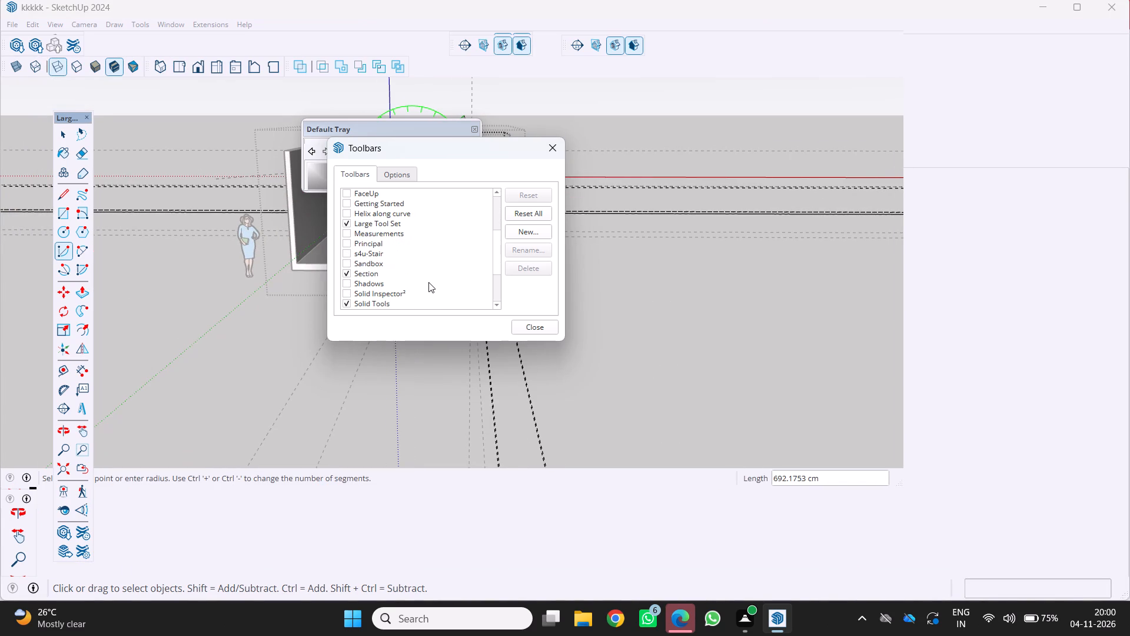
pyautogui.scroll(-1, 429, 283)
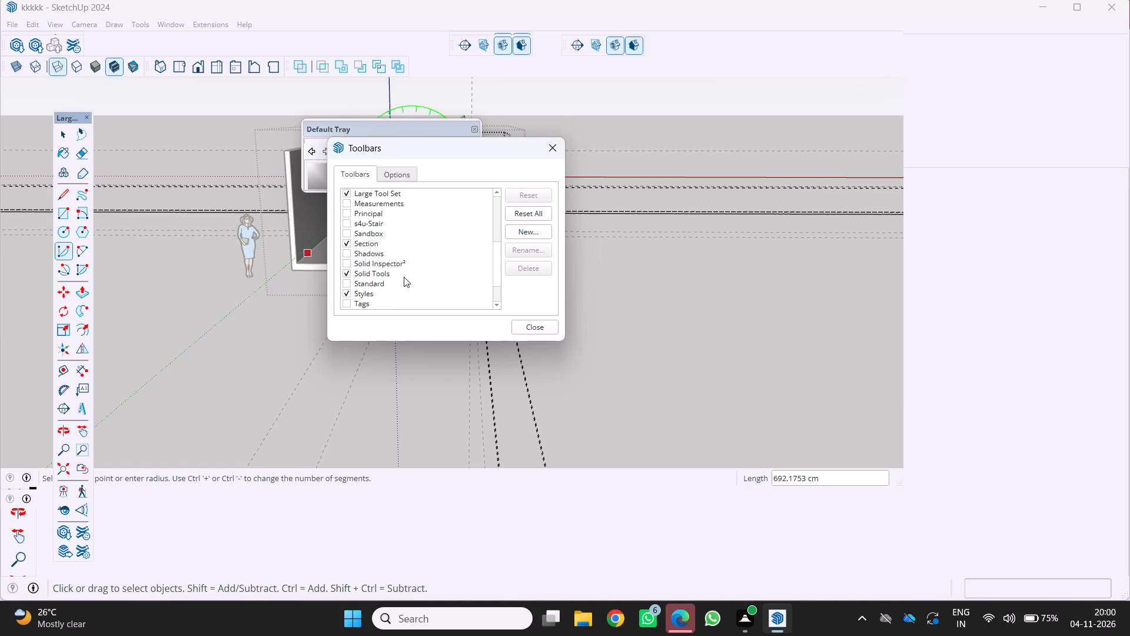
pyautogui.click(348, 195)
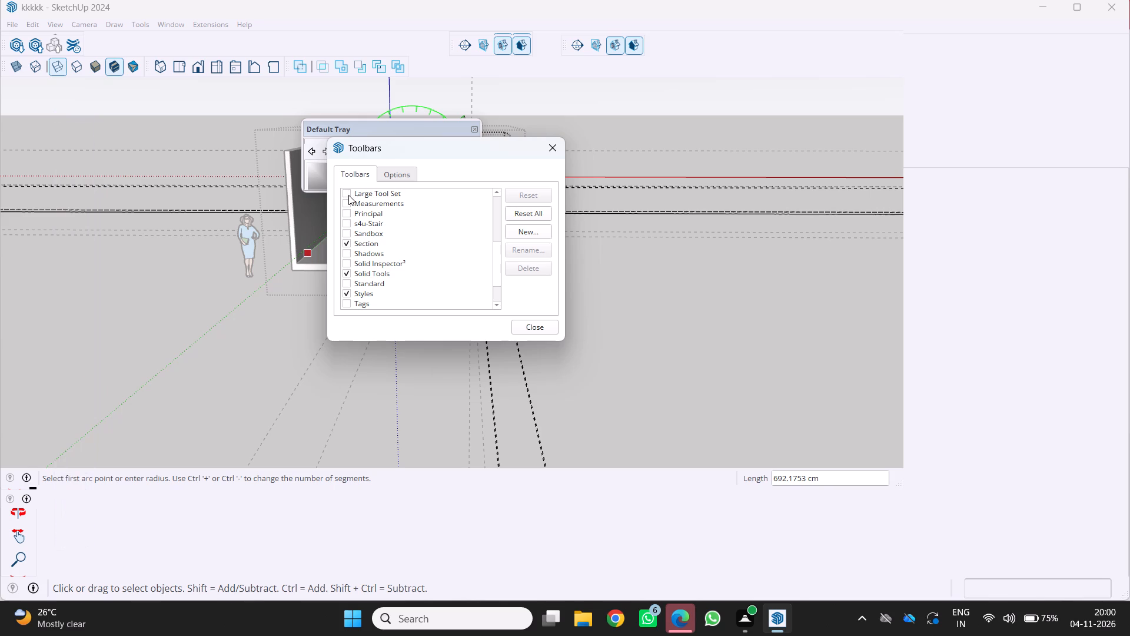
pyautogui.click(346, 243)
pyautogui.click(347, 273)
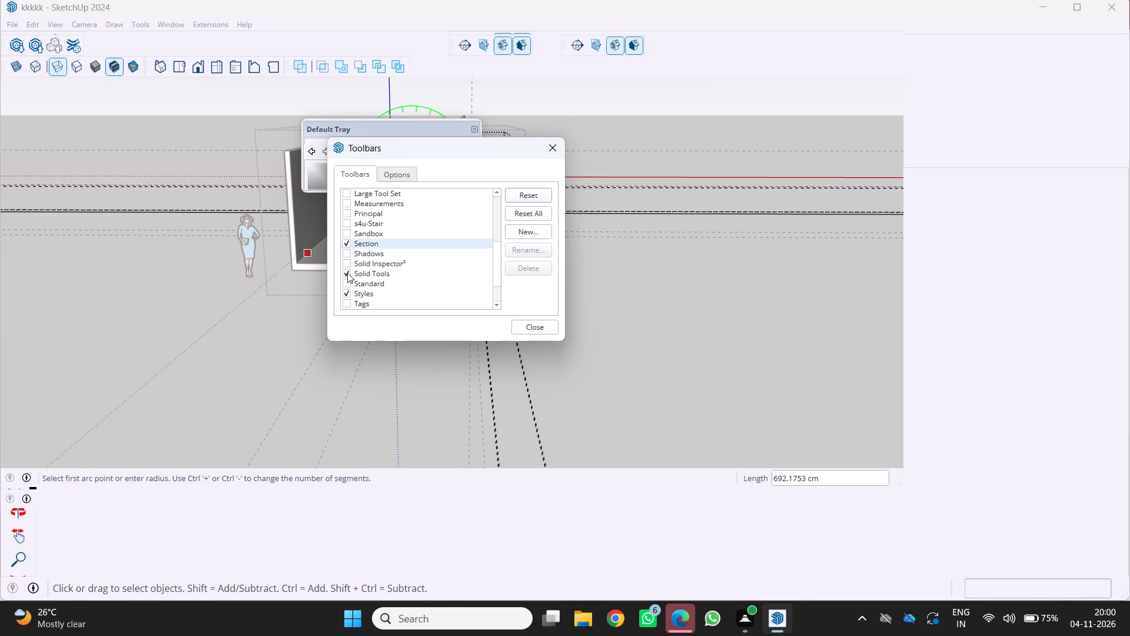
pyautogui.click(347, 244)
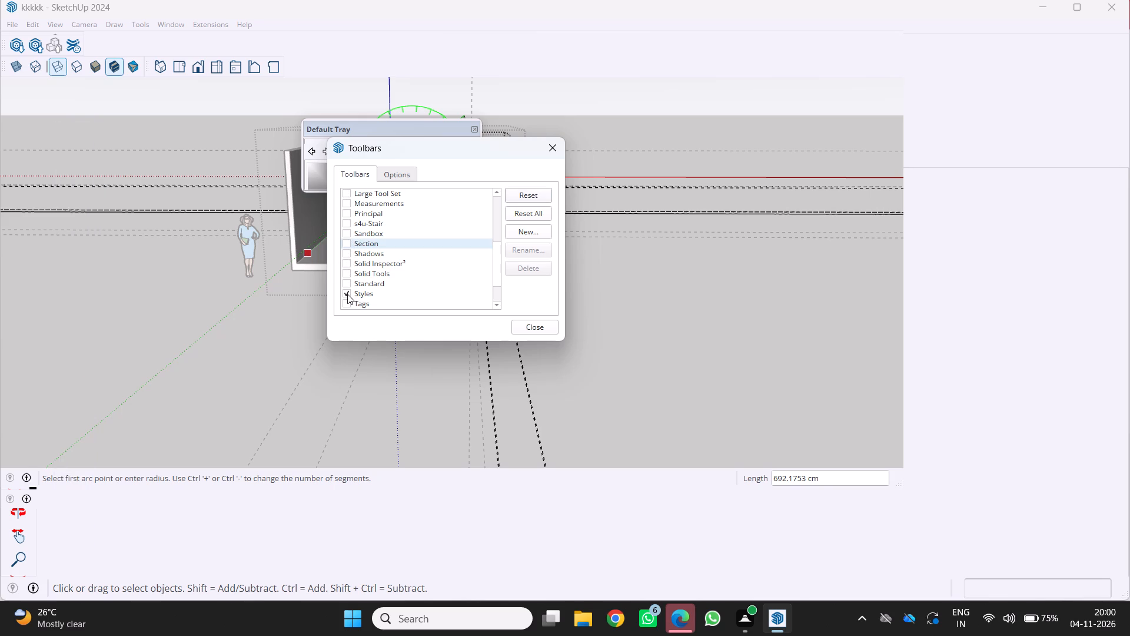
pyautogui.click(347, 294)
pyautogui.scroll(-3, 371, 279)
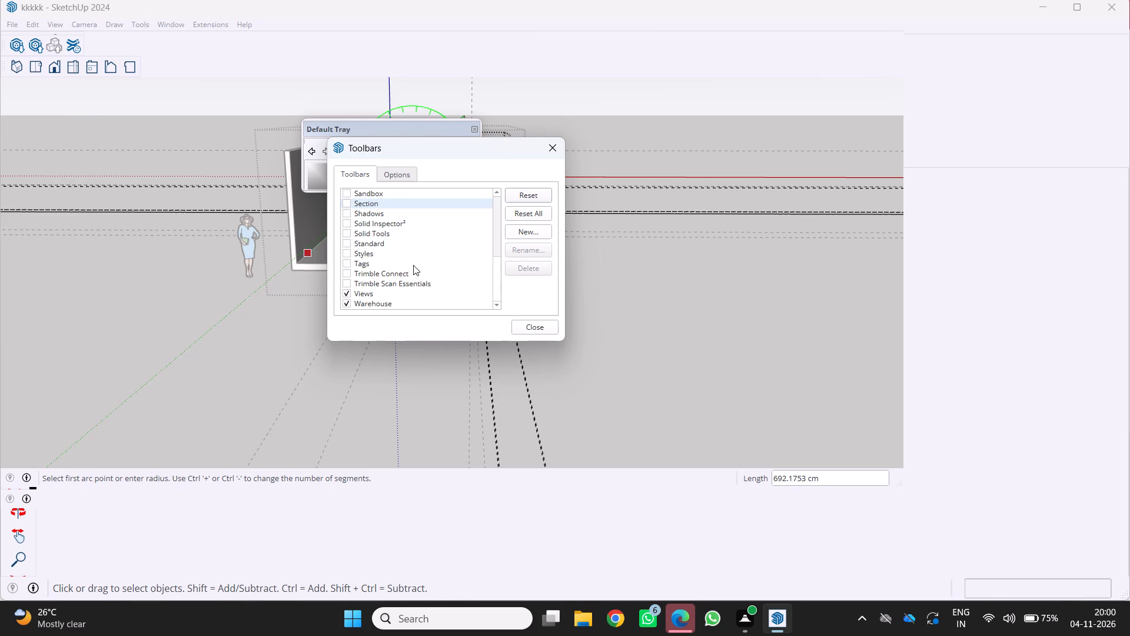
pyautogui.scroll(-9, 413, 265)
pyautogui.click(347, 290)
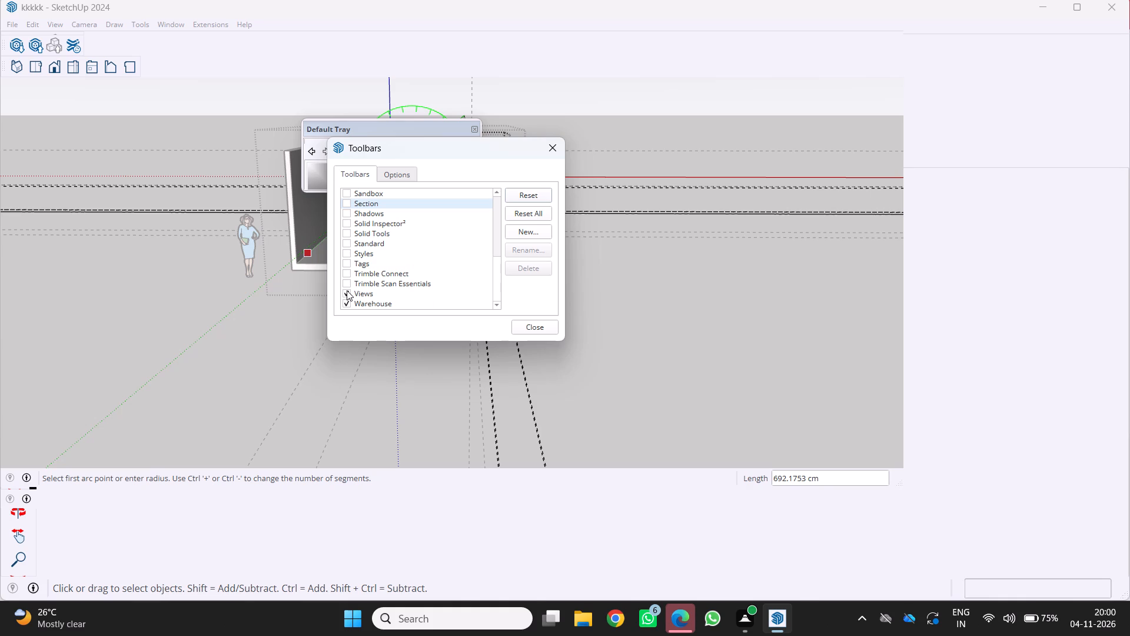
pyautogui.click(344, 302)
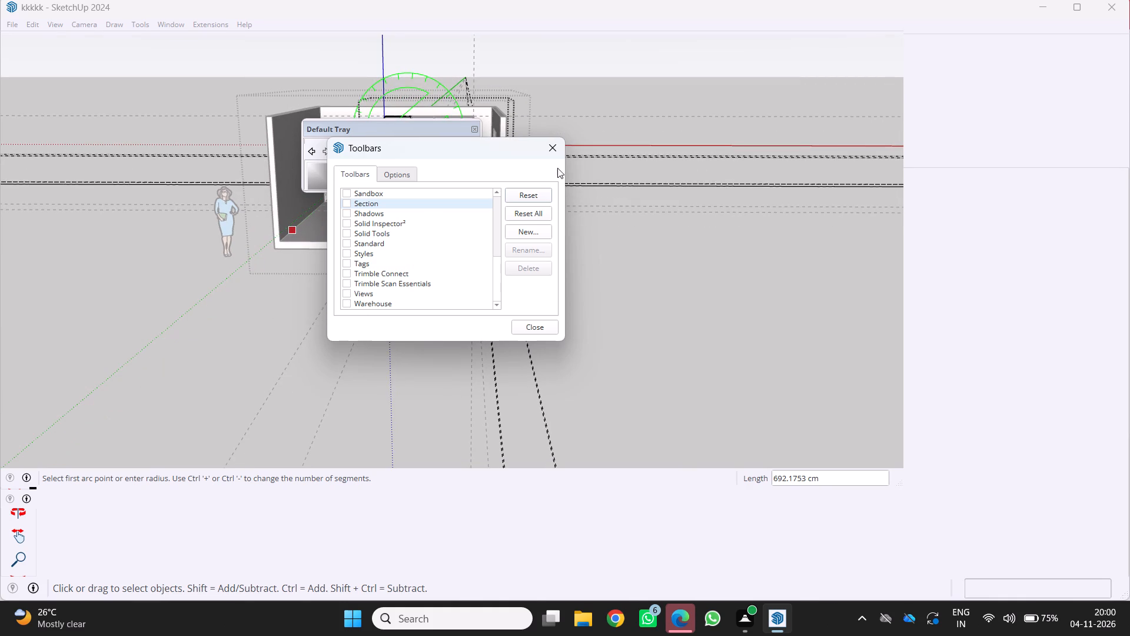
# Reset the Section toolbar to its defaults and close the toolbar settings.
pyautogui.click(539, 197)
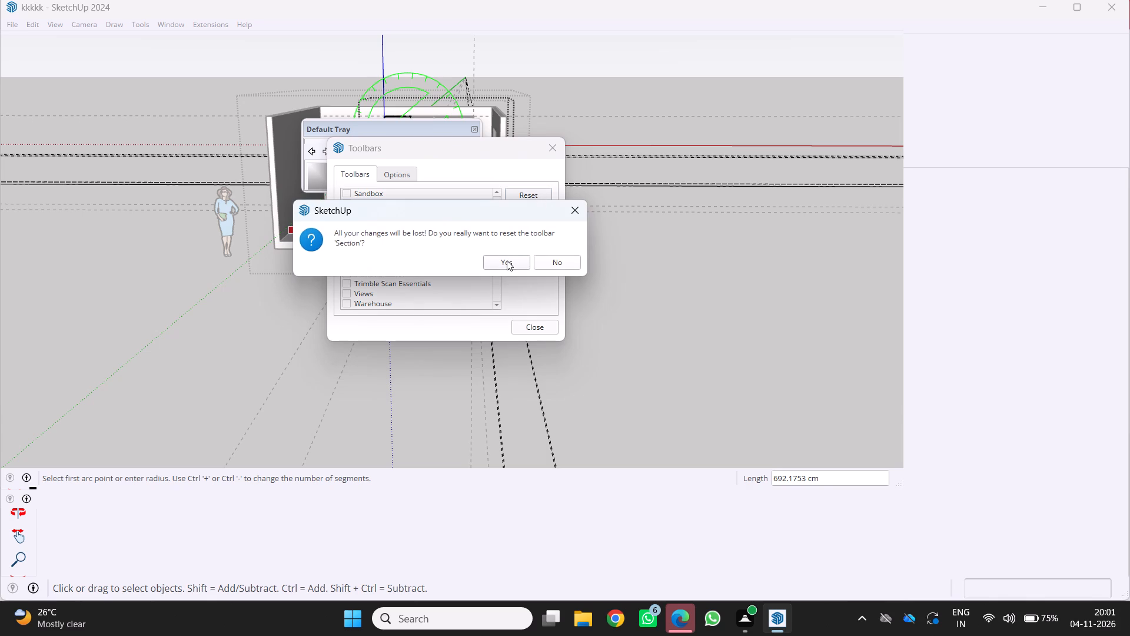
pyautogui.click(507, 261)
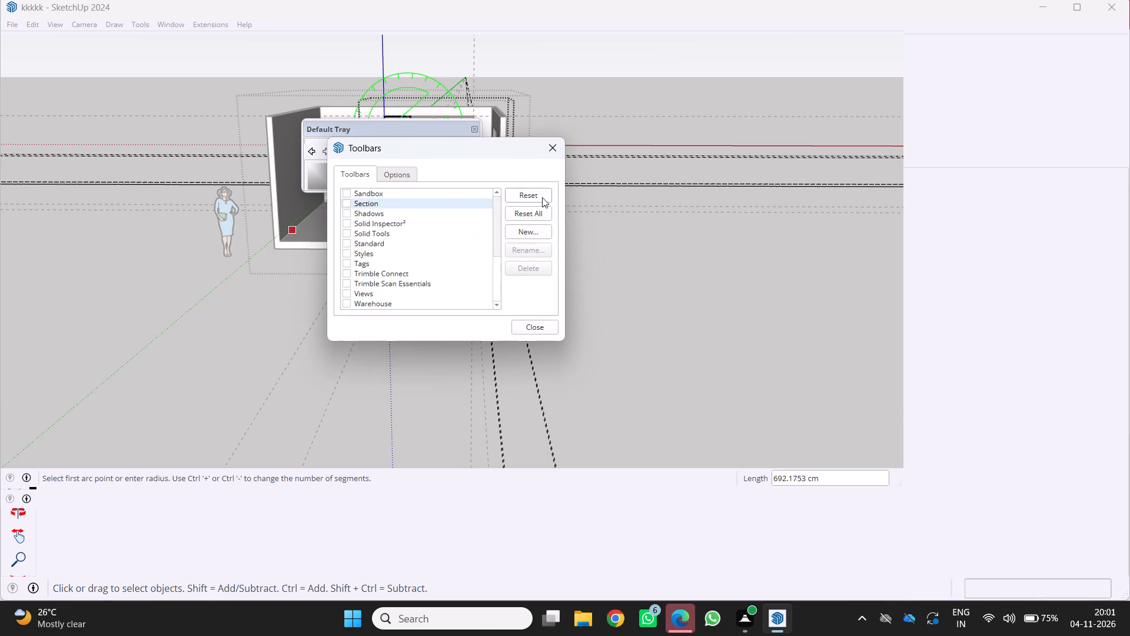
pyautogui.click(548, 148)
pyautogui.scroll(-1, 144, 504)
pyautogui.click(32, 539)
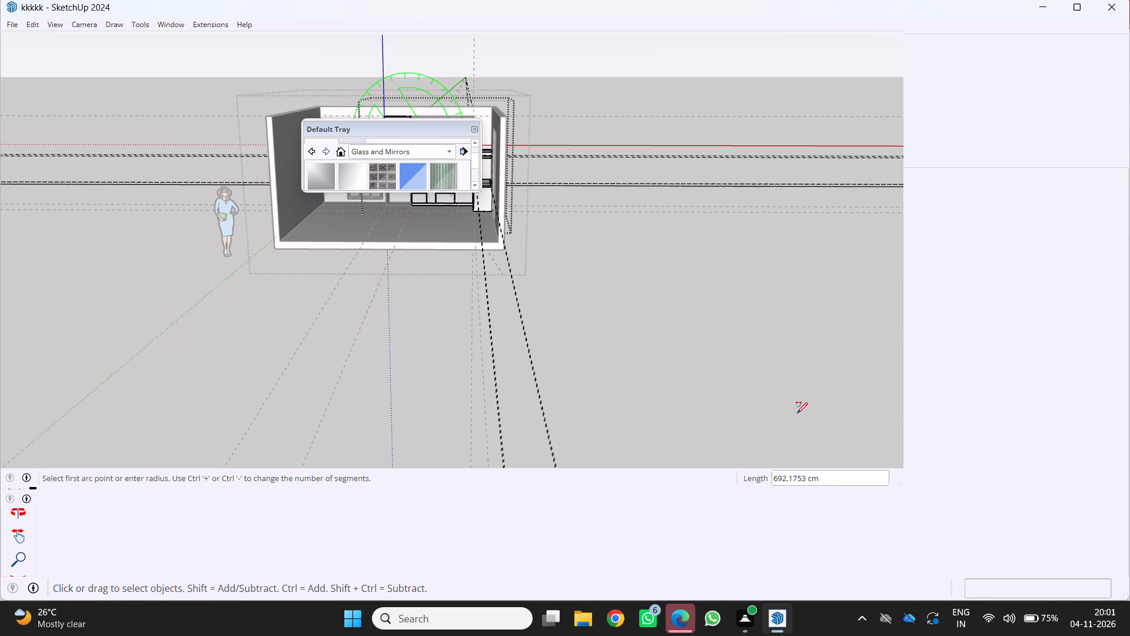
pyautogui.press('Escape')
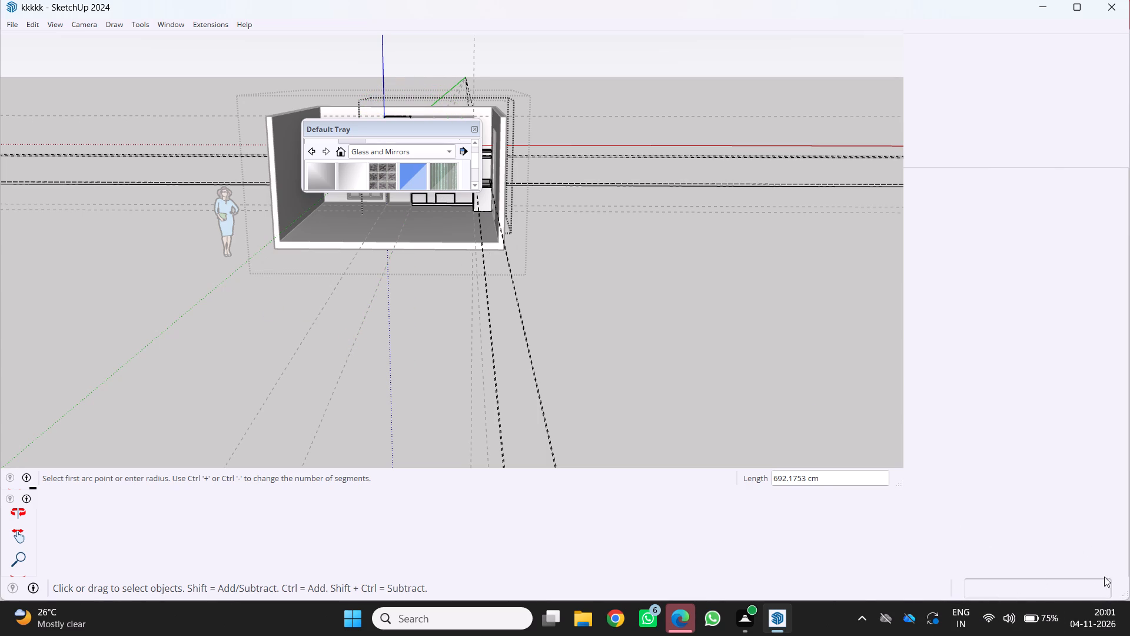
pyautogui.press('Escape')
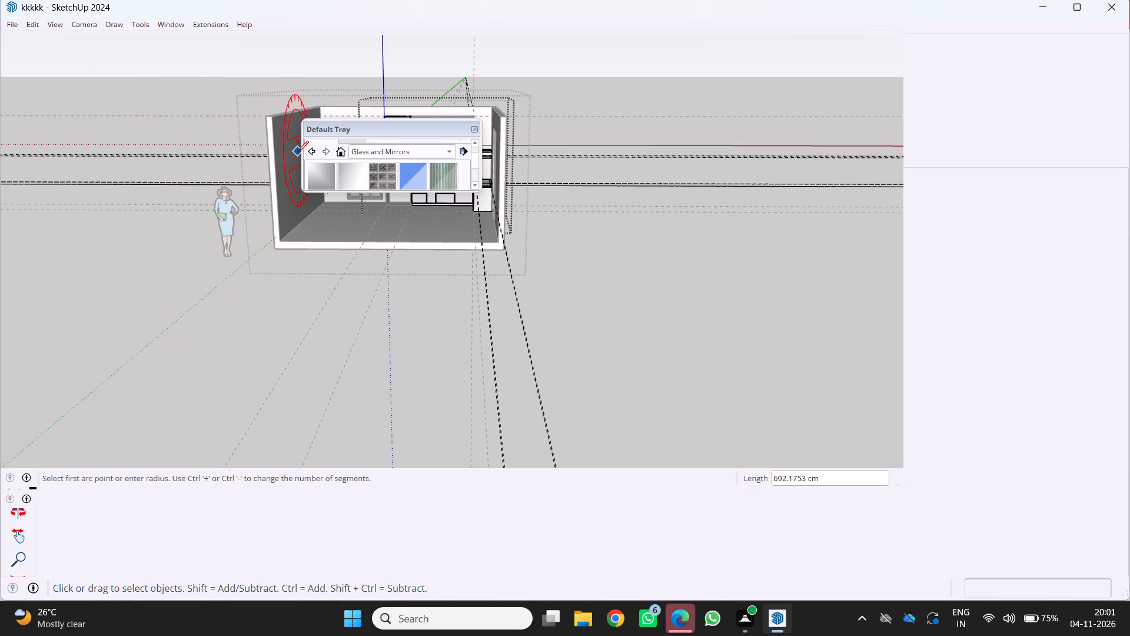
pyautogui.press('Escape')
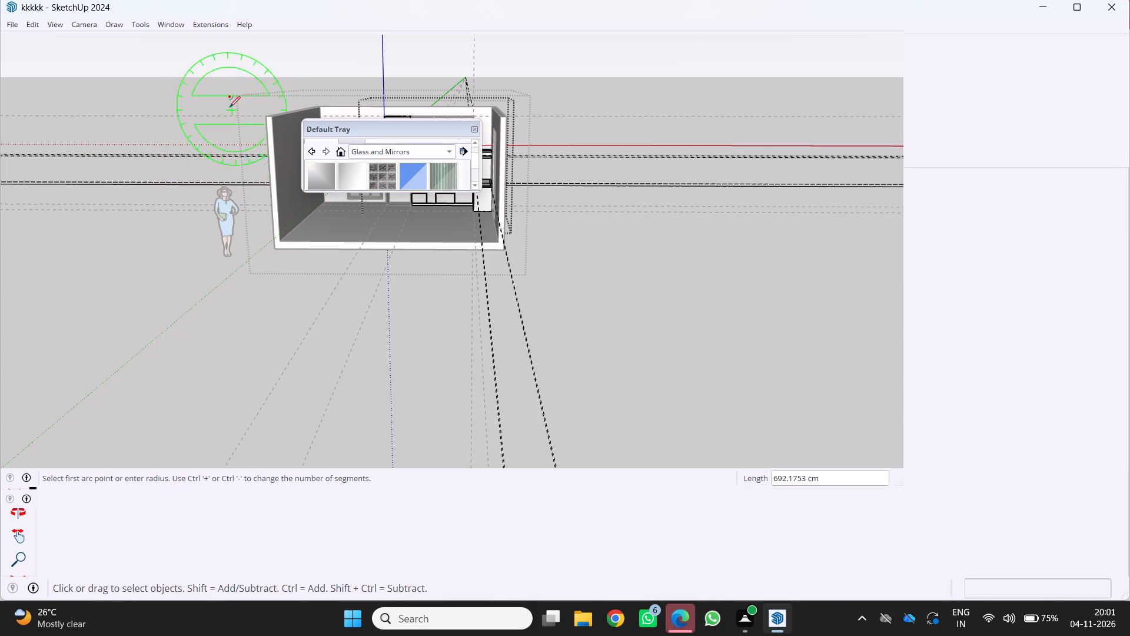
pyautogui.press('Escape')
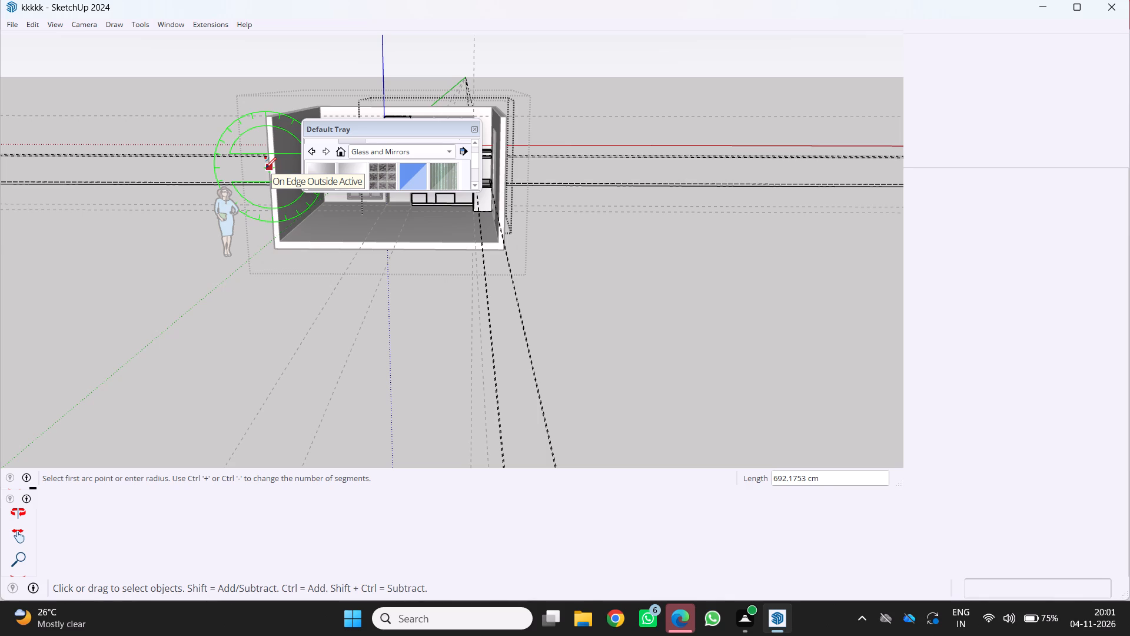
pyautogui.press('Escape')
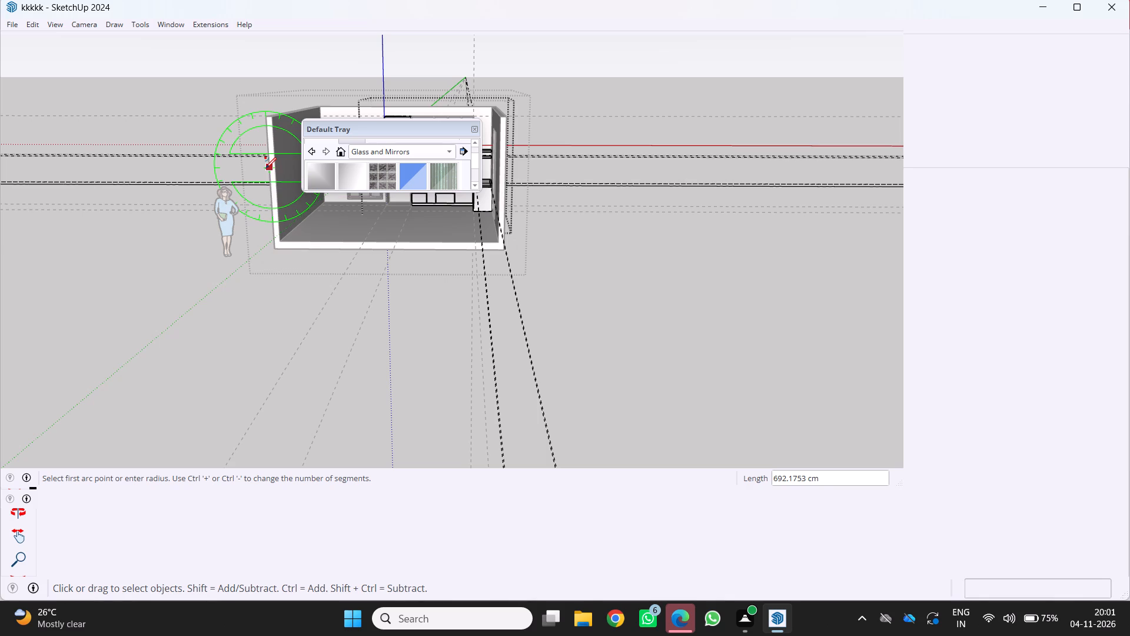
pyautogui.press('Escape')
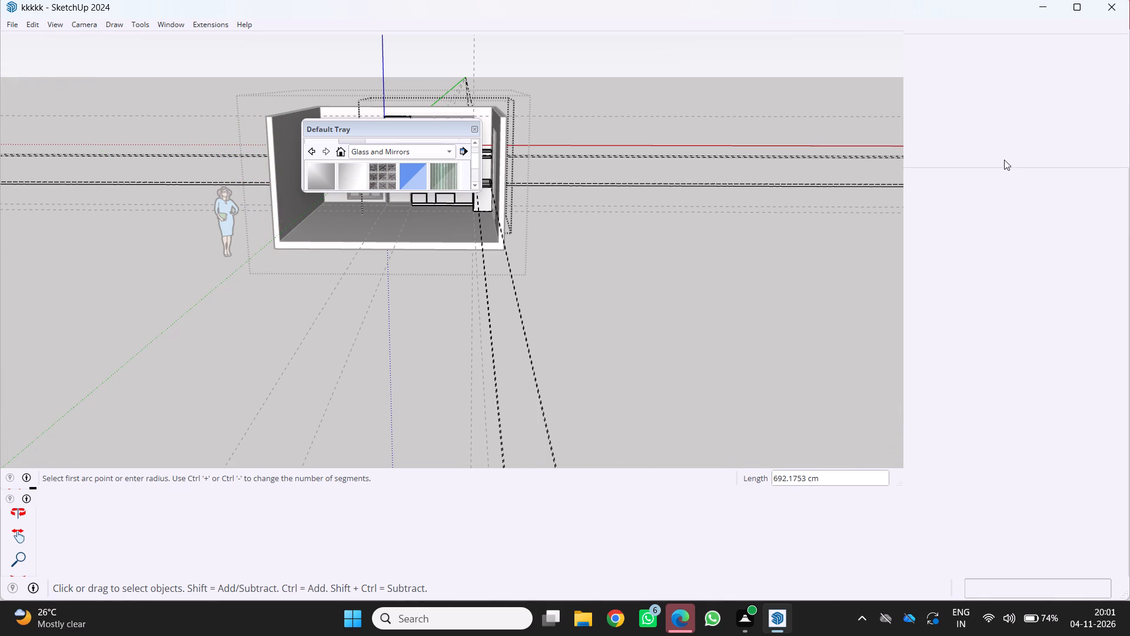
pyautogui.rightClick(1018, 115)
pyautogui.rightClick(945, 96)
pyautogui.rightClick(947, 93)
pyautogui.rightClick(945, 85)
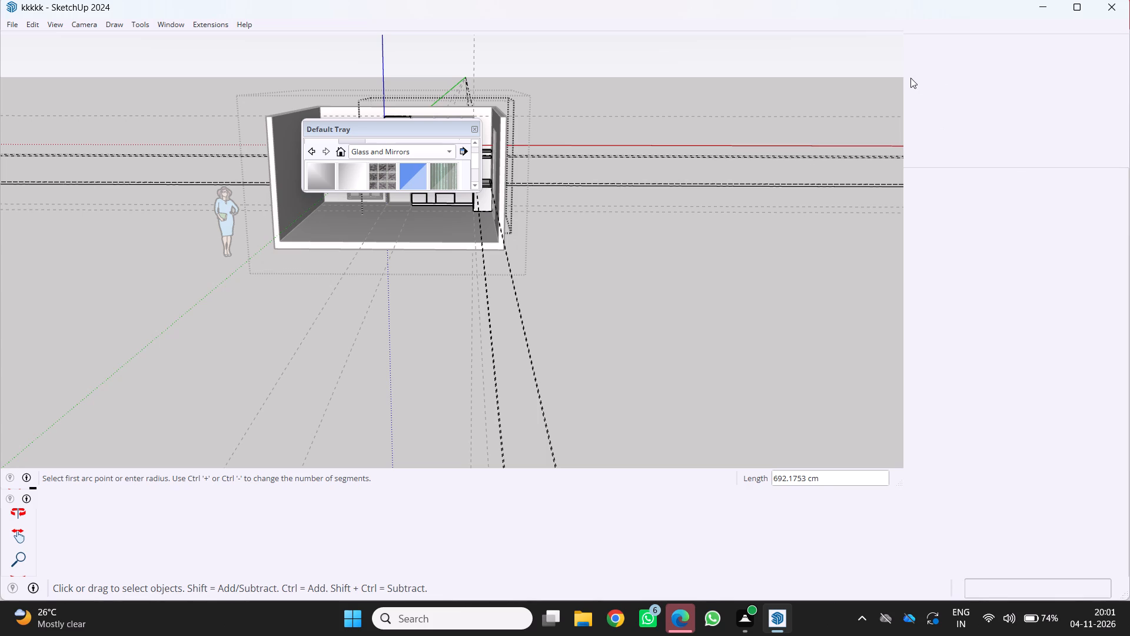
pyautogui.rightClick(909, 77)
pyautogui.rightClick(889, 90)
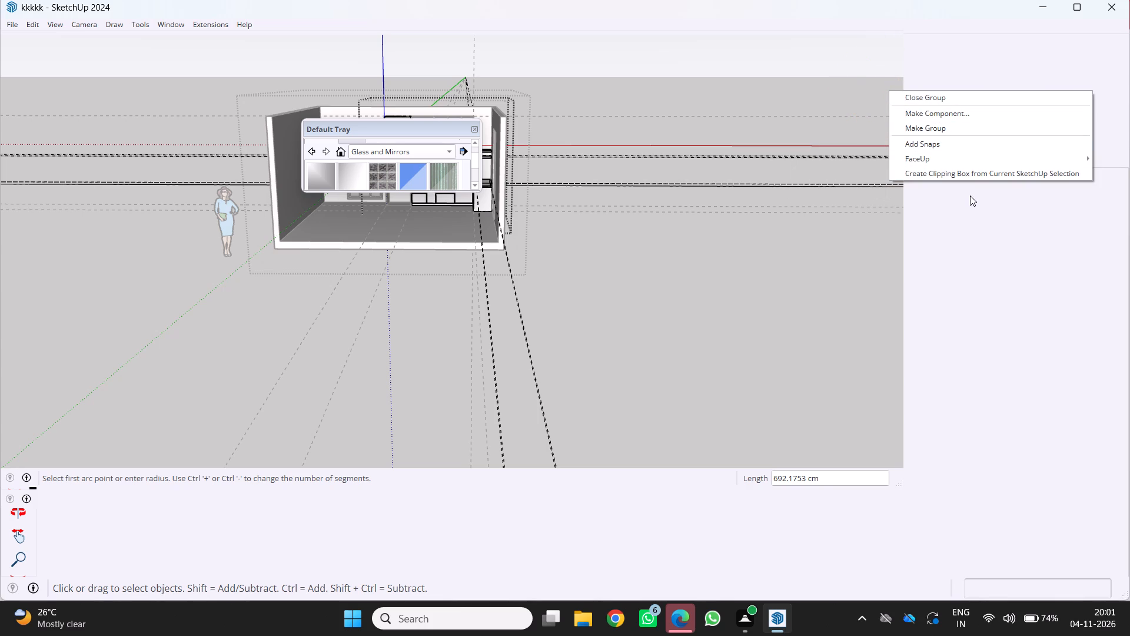
# Dismiss the context menu and switch from the arc tool to the Select tool.
pyautogui.press('Escape')
pyautogui.press('Escape')
pyautogui.press('Escape')
pyautogui.press('Escape')
pyautogui.press('Escape')
pyautogui.press('Escape')
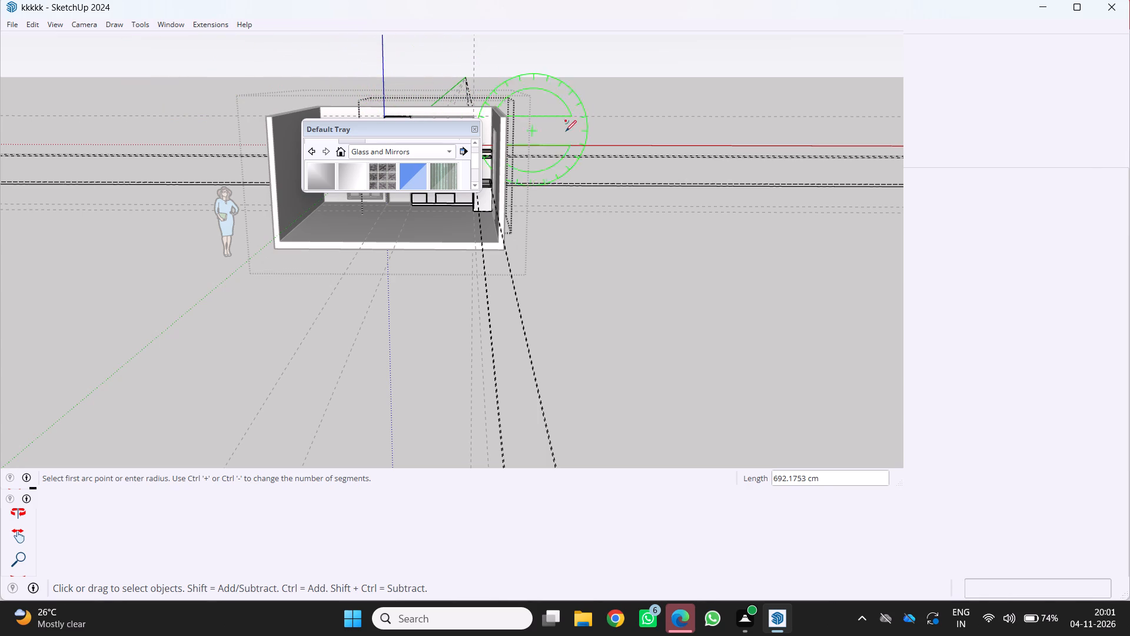
pyautogui.press('Escape')
pyautogui.press('Escape')
pyautogui.press('Escape')
pyautogui.press('Escape')
pyautogui.press('space')
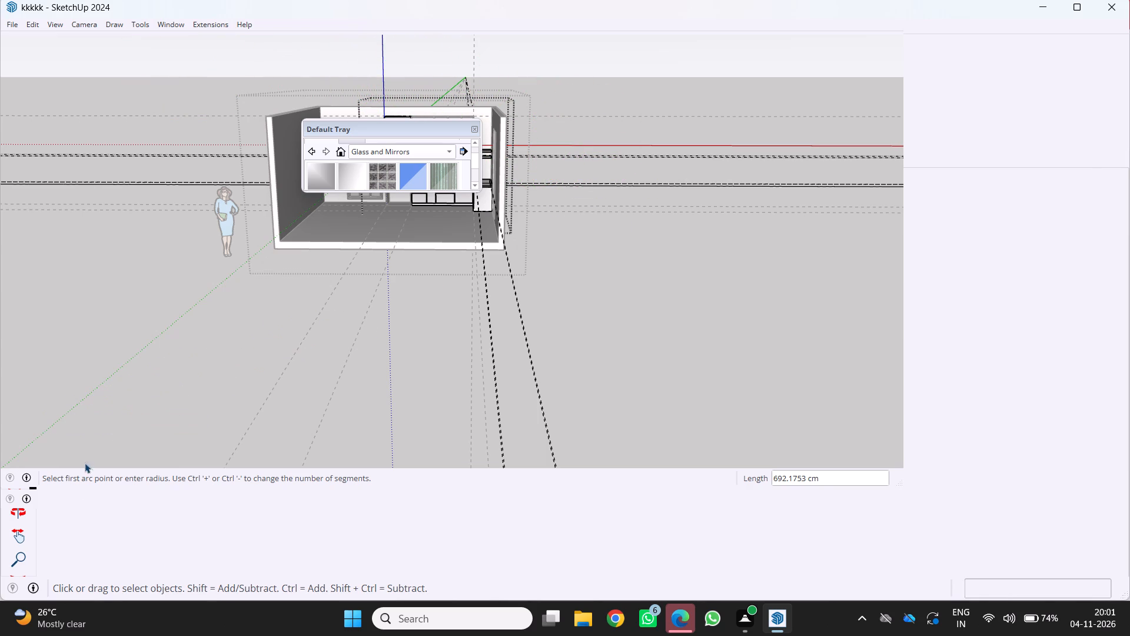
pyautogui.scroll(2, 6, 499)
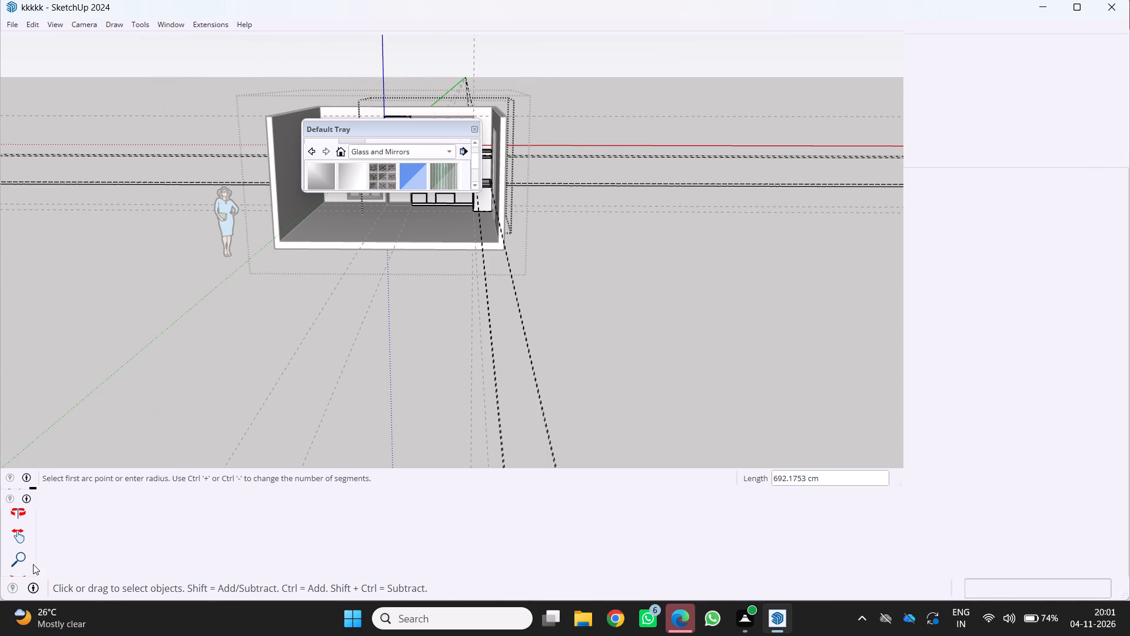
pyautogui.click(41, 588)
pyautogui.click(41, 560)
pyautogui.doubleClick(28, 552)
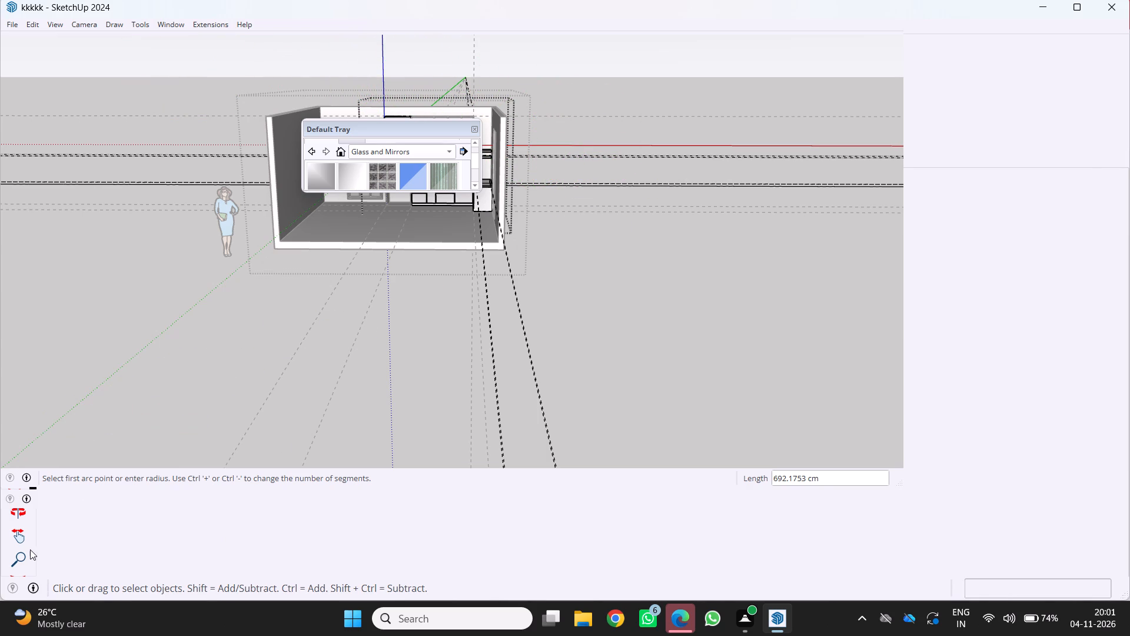
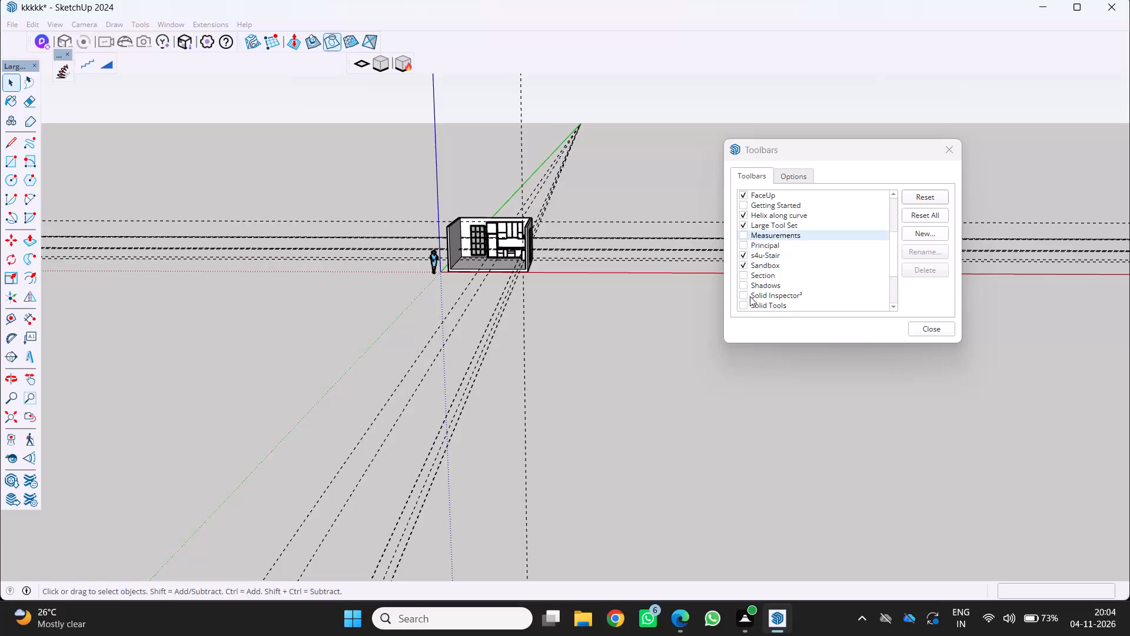
# Enable the Solid Inspector² toolbar and dock it in the second toolbar row beside the stair and ramp tools.
pyautogui.click(744, 297)
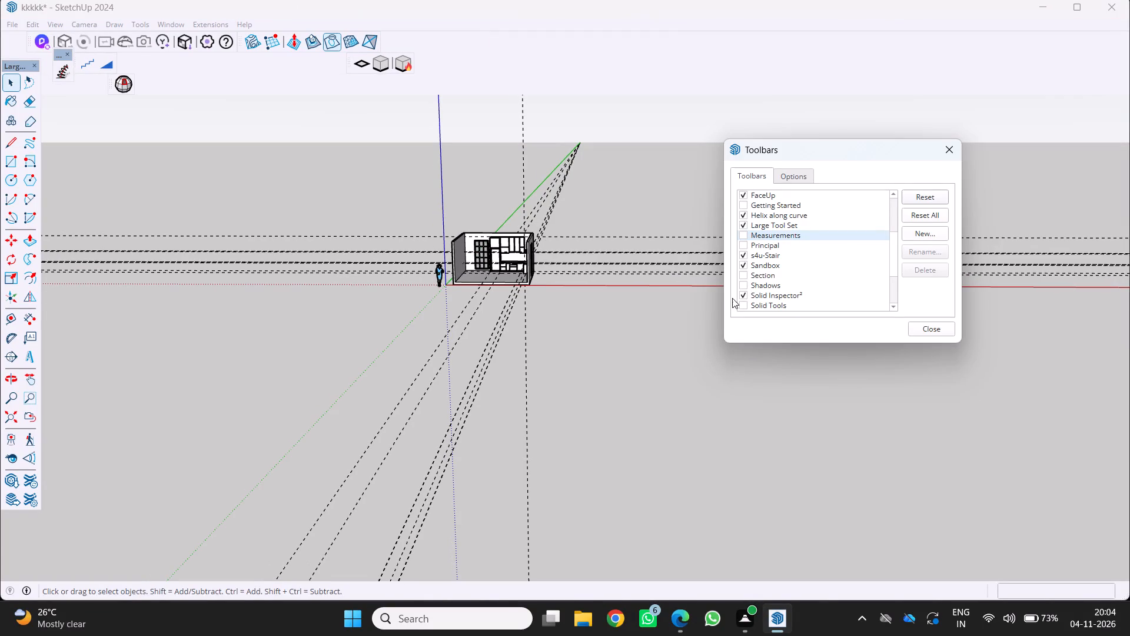
pyautogui.click(121, 81)
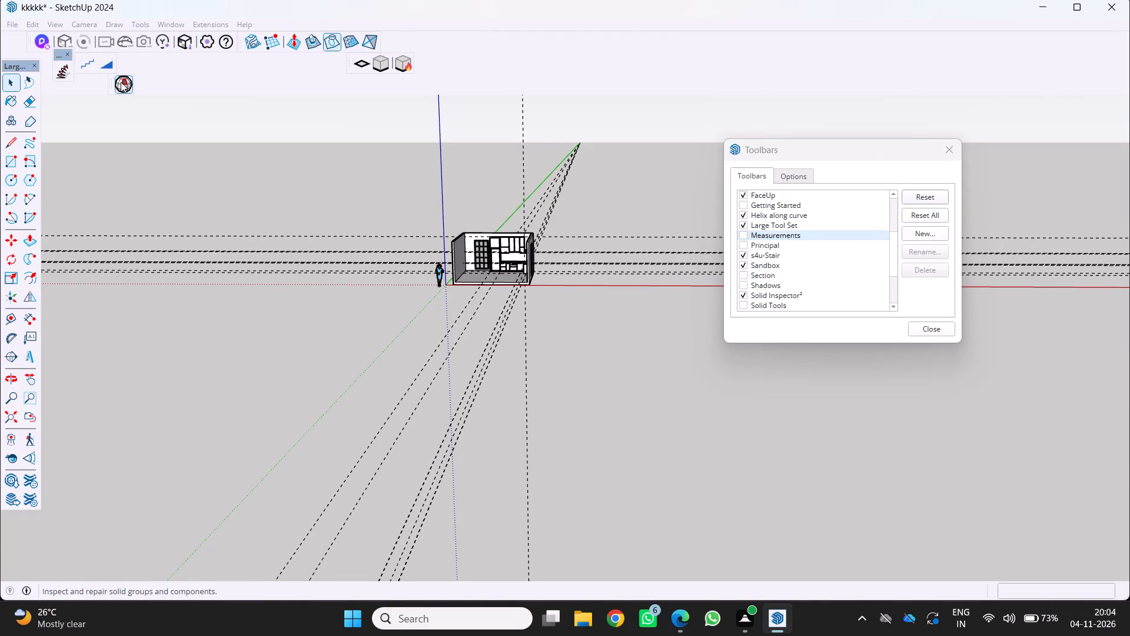
pyautogui.moveTo(121, 82); pyautogui.dragTo(124, 59)
pyautogui.click(121, 104)
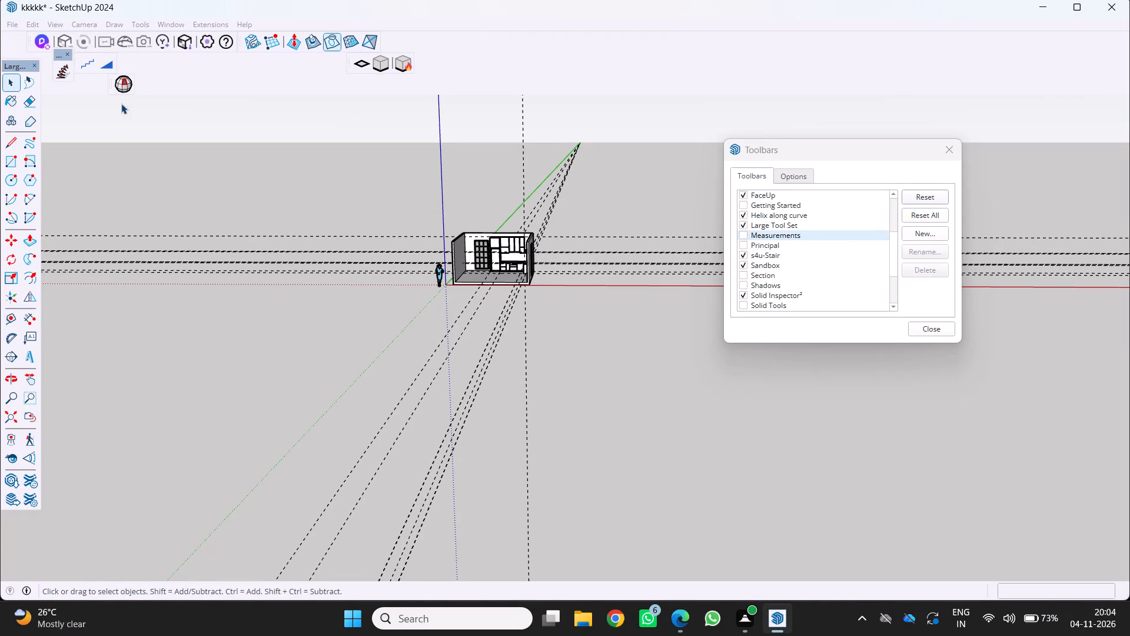
pyautogui.moveTo(142, 93); pyautogui.dragTo(134, 93)
pyautogui.moveTo(131, 91); pyautogui.dragTo(134, 69)
pyautogui.moveTo(143, 77); pyautogui.dragTo(99, 105)
pyautogui.moveTo(112, 93); pyautogui.dragTo(122, 72)
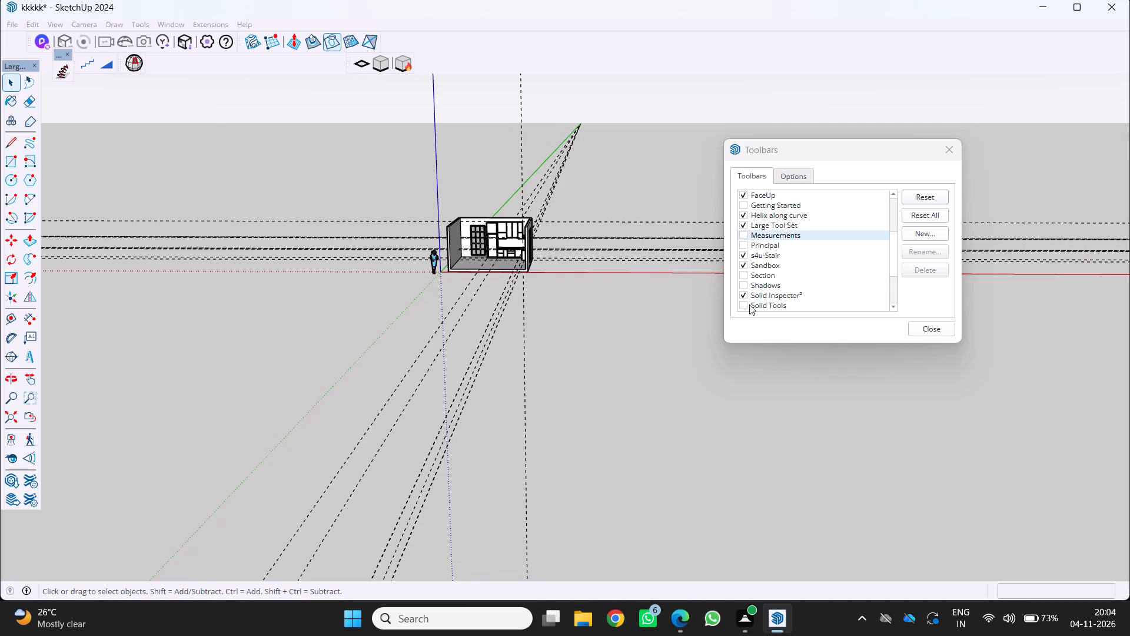
# Enable the Solid Tools toolbar.
pyautogui.click(744, 307)
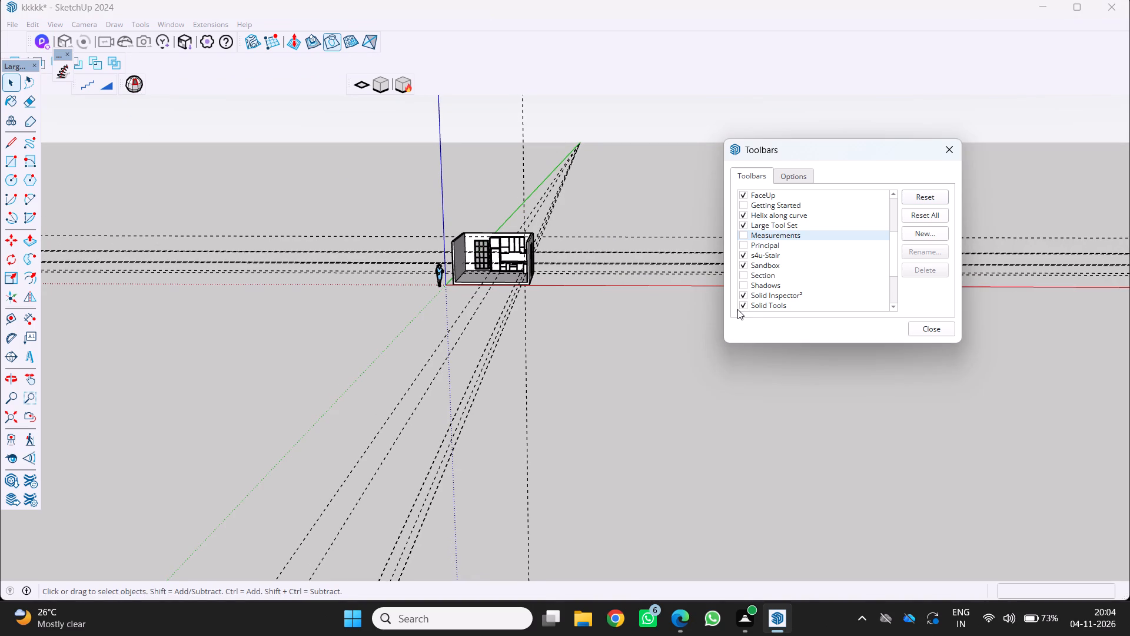
pyautogui.click(744, 306)
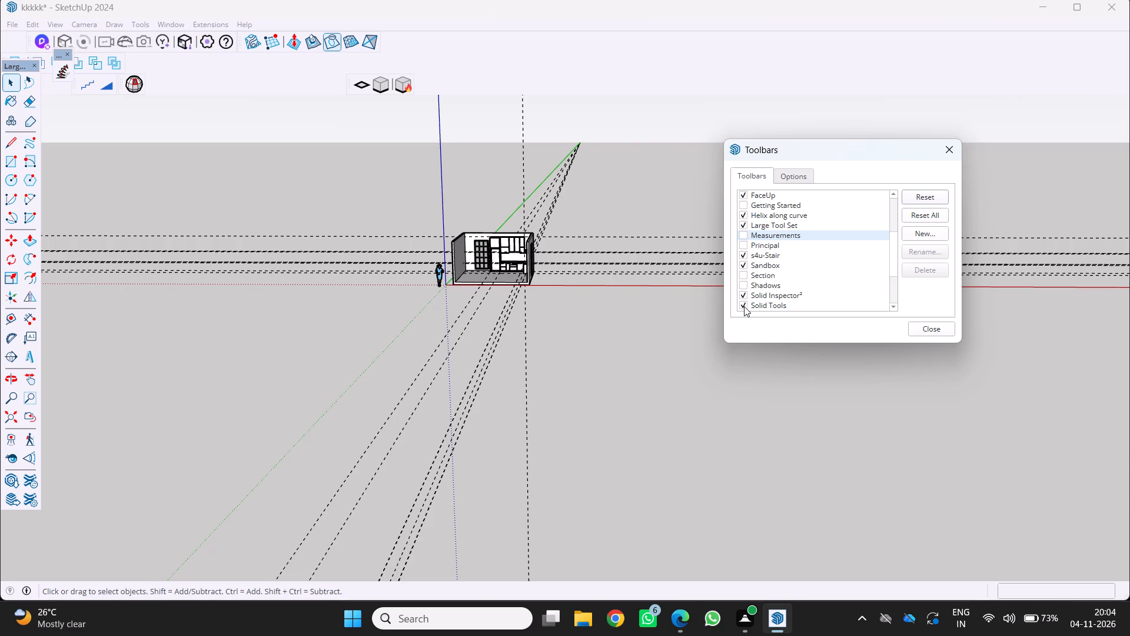
pyautogui.click(744, 306)
# Dock the floating spiral toolbar and line up the Solid Inspector², cube and stair toolbars after Sandbox in the first row.
pyautogui.moveTo(58, 50); pyautogui.dragTo(113, 58)
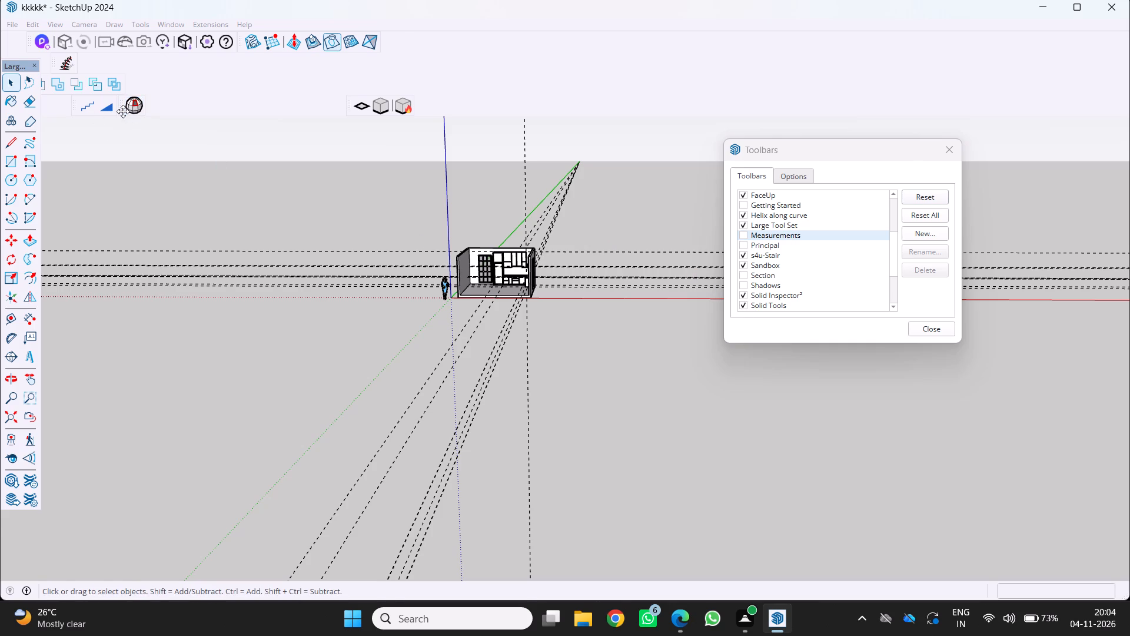
pyautogui.moveTo(123, 111); pyautogui.dragTo(385, 51)
pyautogui.moveTo(351, 114); pyautogui.dragTo(413, 55)
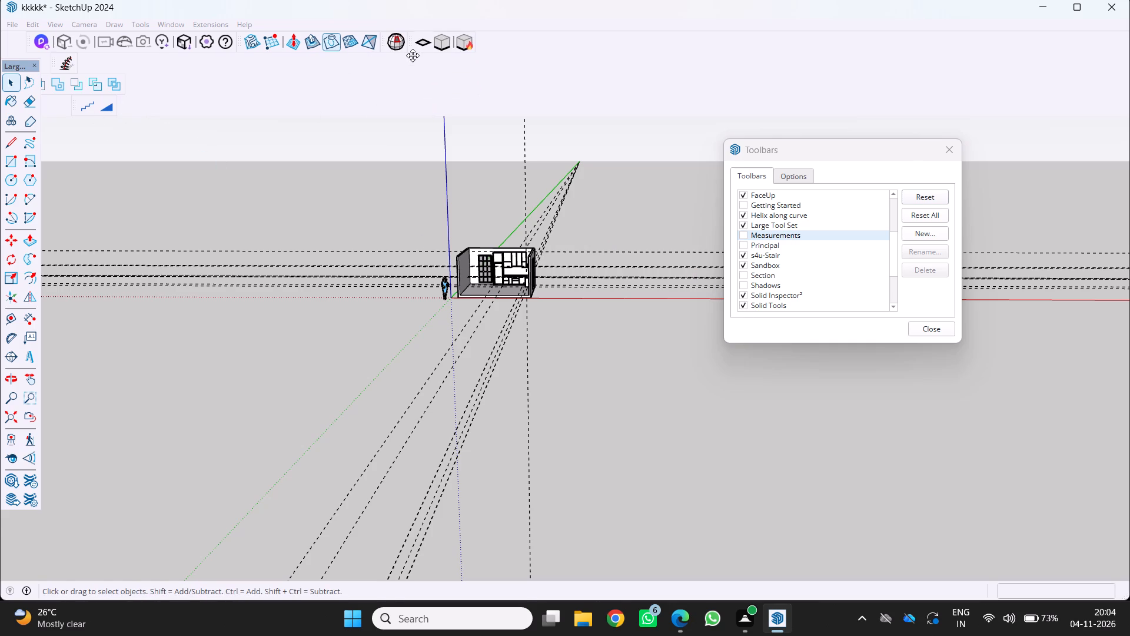
pyautogui.moveTo(413, 55); pyautogui.dragTo(413, 55)
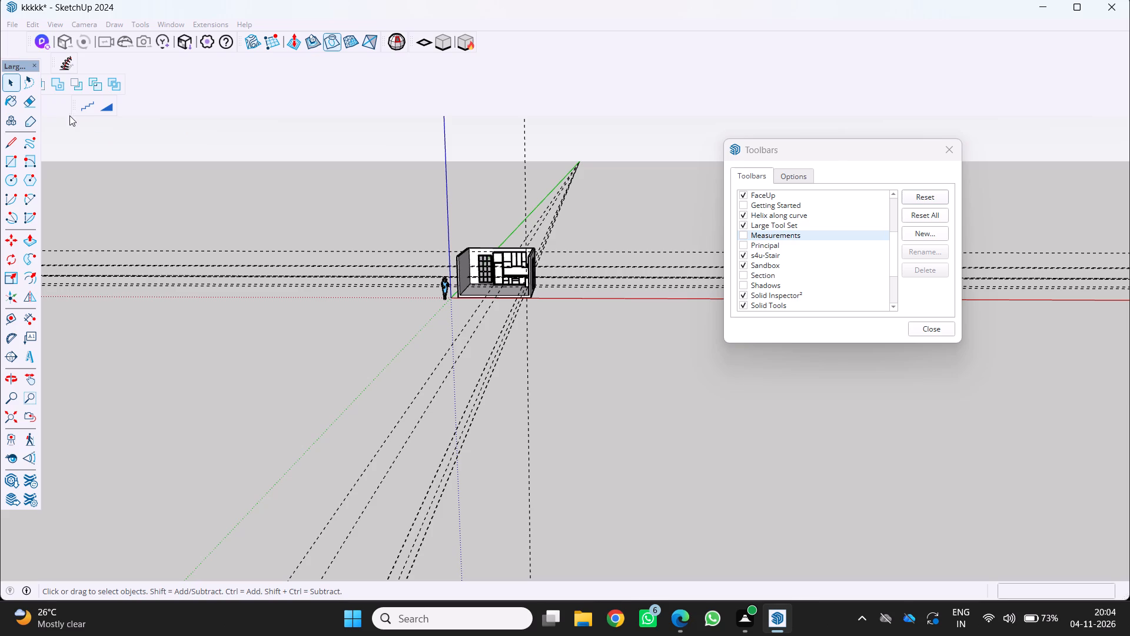
pyautogui.moveTo(74, 112); pyautogui.dragTo(455, 54)
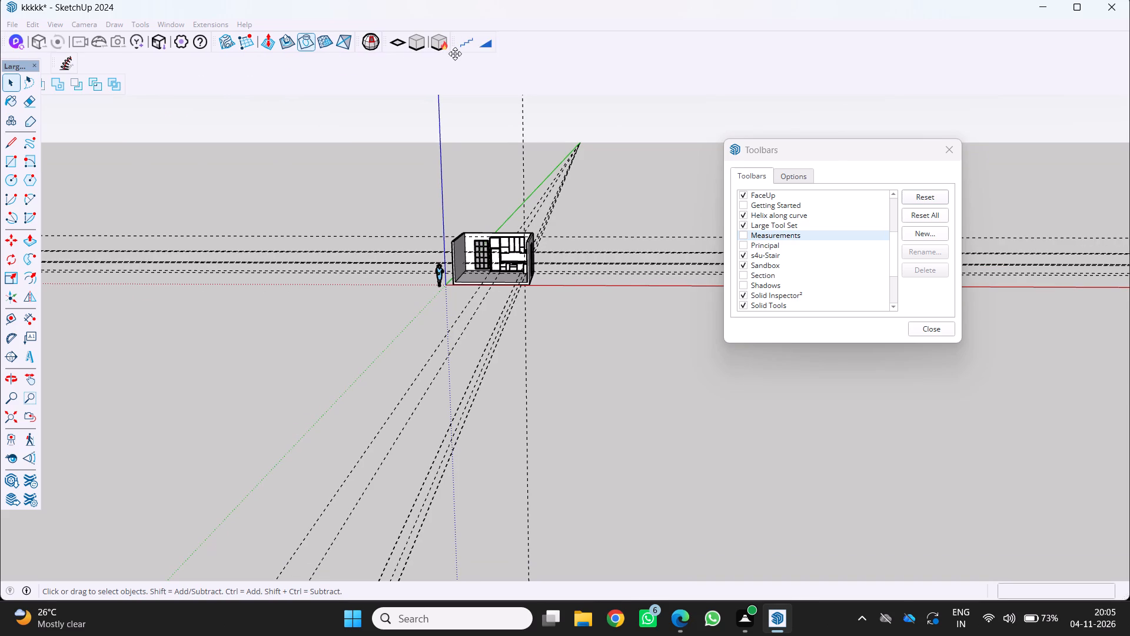
pyautogui.moveTo(455, 54); pyautogui.dragTo(498, 47)
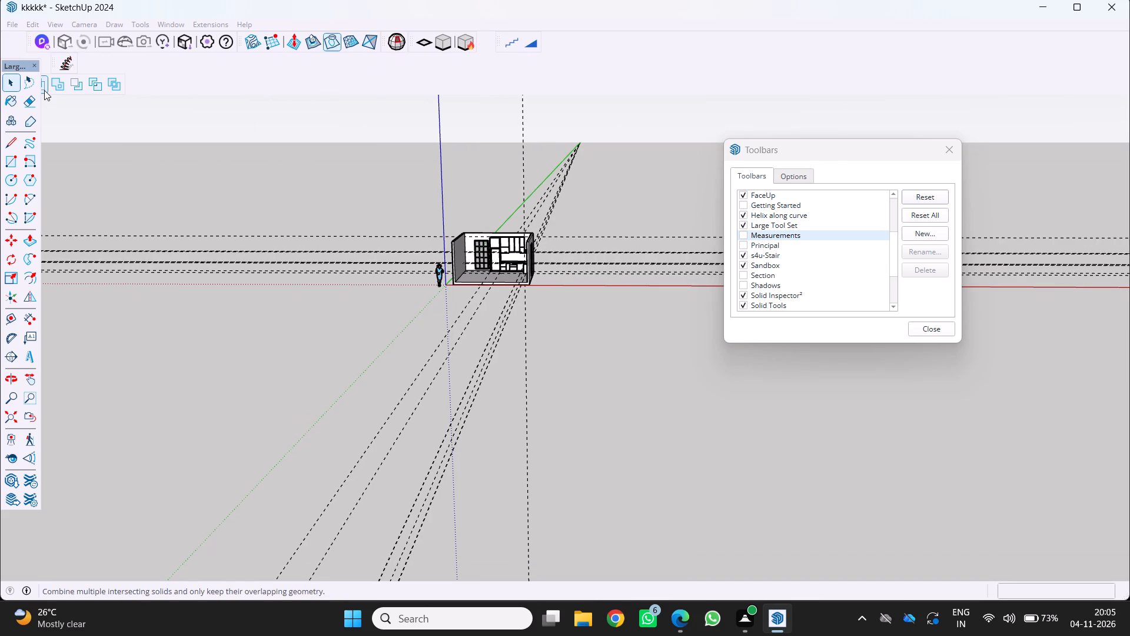
# Move the floating Large Tool Set down and dock Solid Tools in the first row before the stair toolbar.
pyautogui.moveTo(18, 62); pyautogui.dragTo(25, 102)
pyautogui.moveTo(2, 90); pyautogui.dragTo(89, 72)
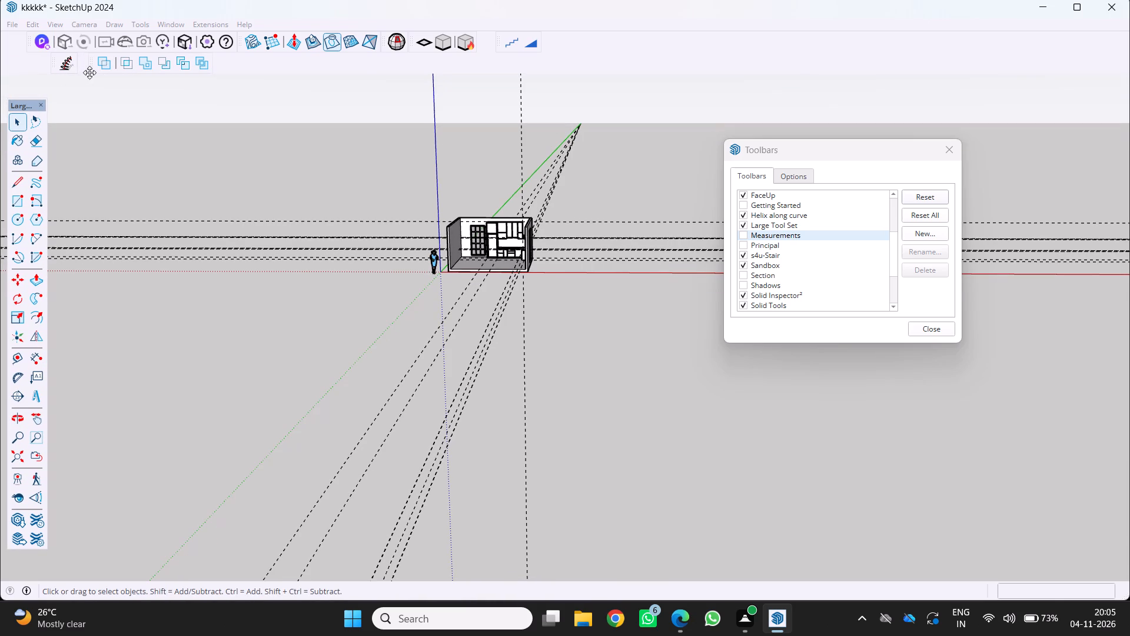
pyautogui.moveTo(89, 72); pyautogui.dragTo(486, 42)
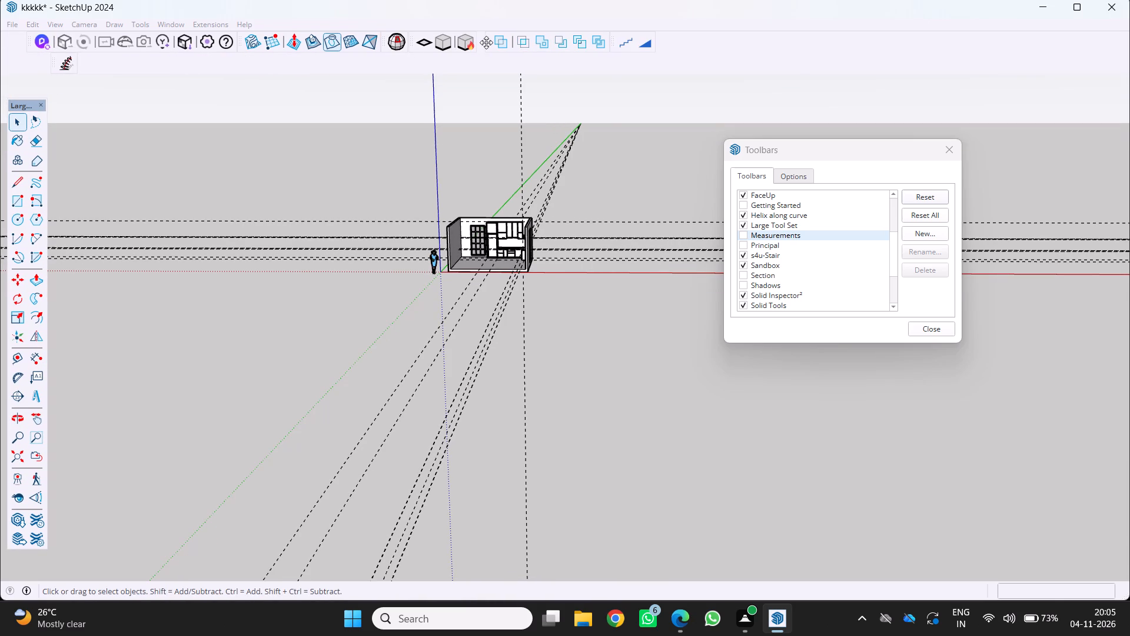
pyautogui.moveTo(486, 42); pyautogui.dragTo(483, 45)
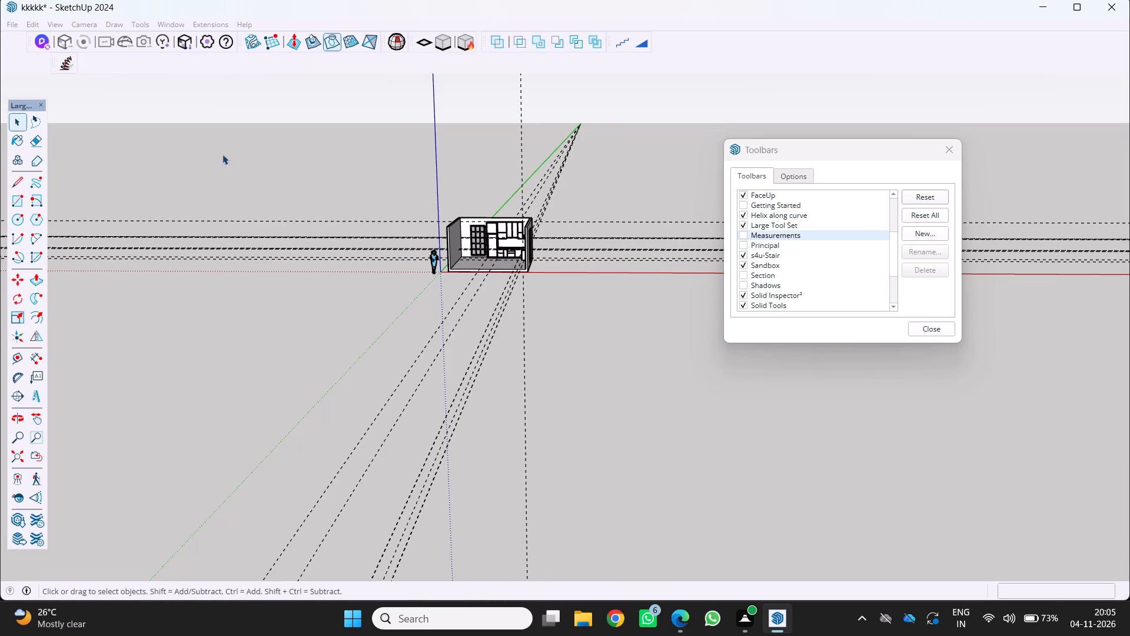
pyautogui.click(19, 104)
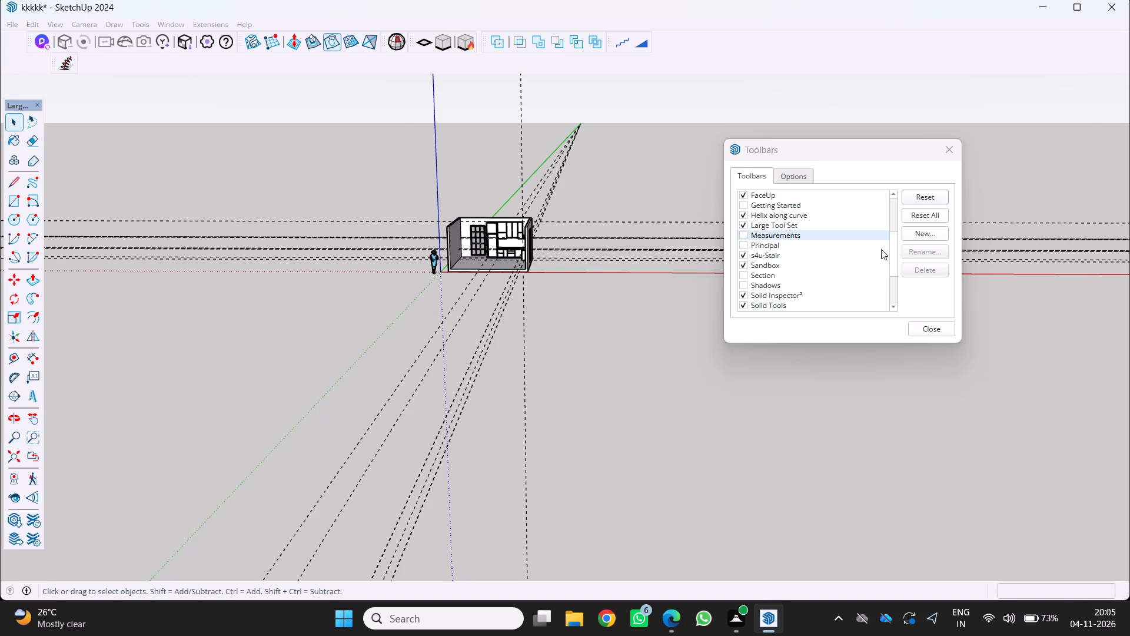
# Enable the Standard toolbar.
pyautogui.scroll(-2, 803, 296)
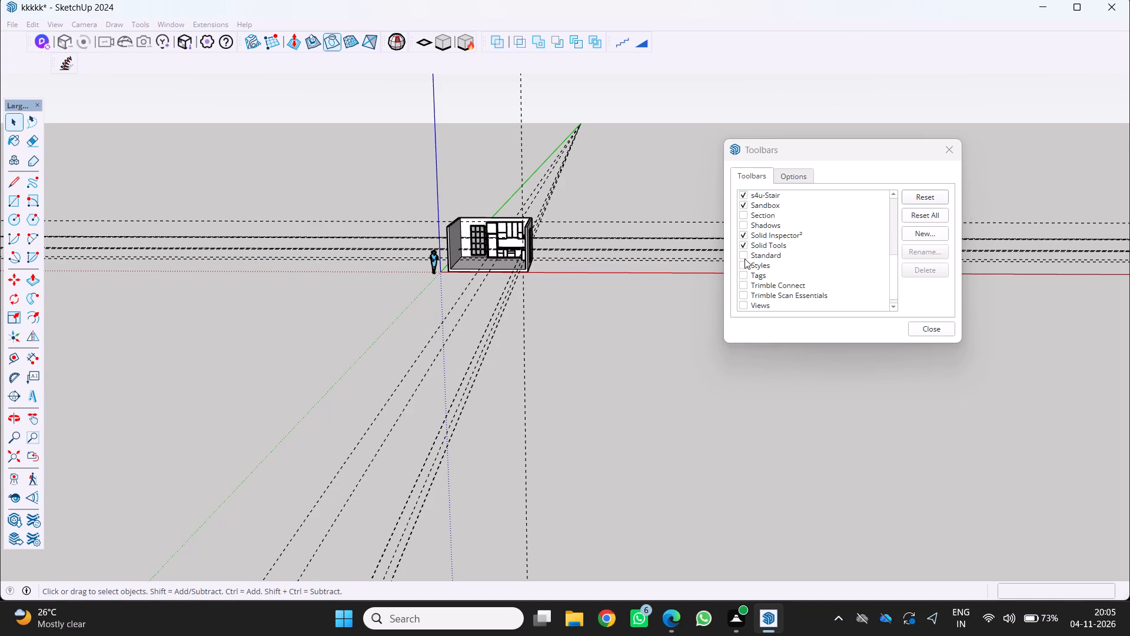
pyautogui.click(744, 257)
pyautogui.click(744, 257)
pyautogui.click(744, 257)
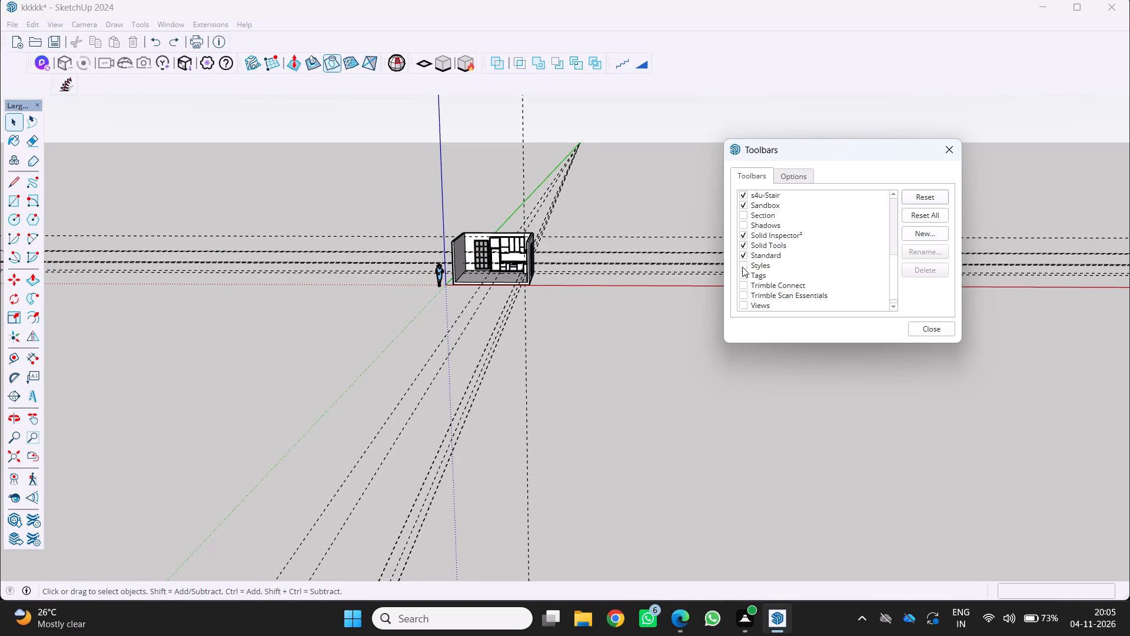
# Enable the Styles and Tags toolbars.
pyautogui.click(743, 268)
pyautogui.click(743, 268)
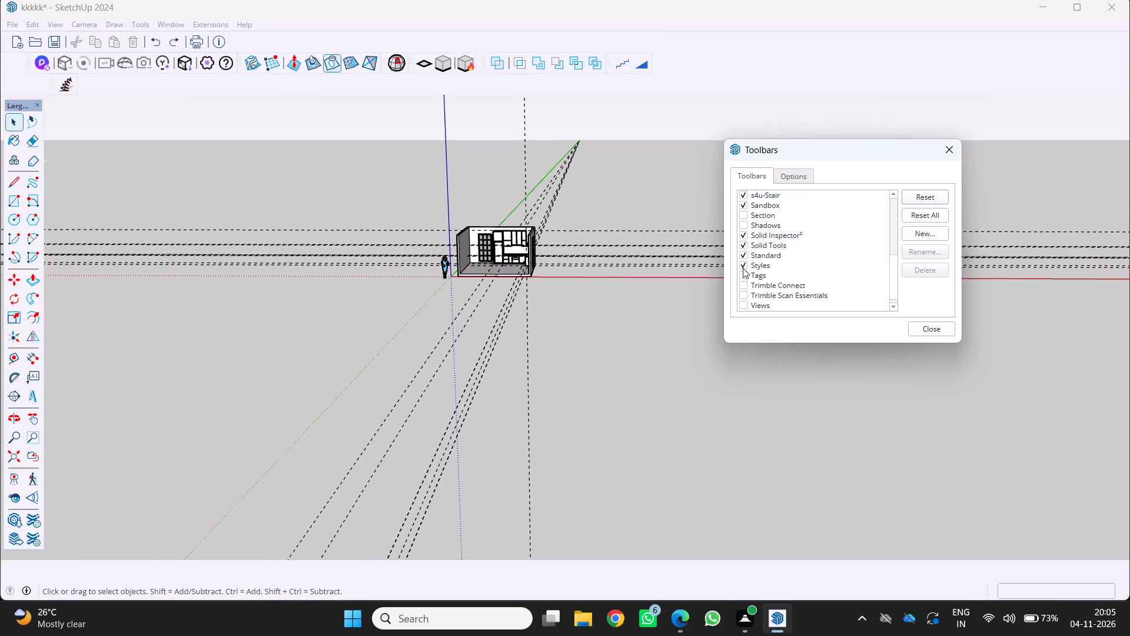
pyautogui.click(745, 269)
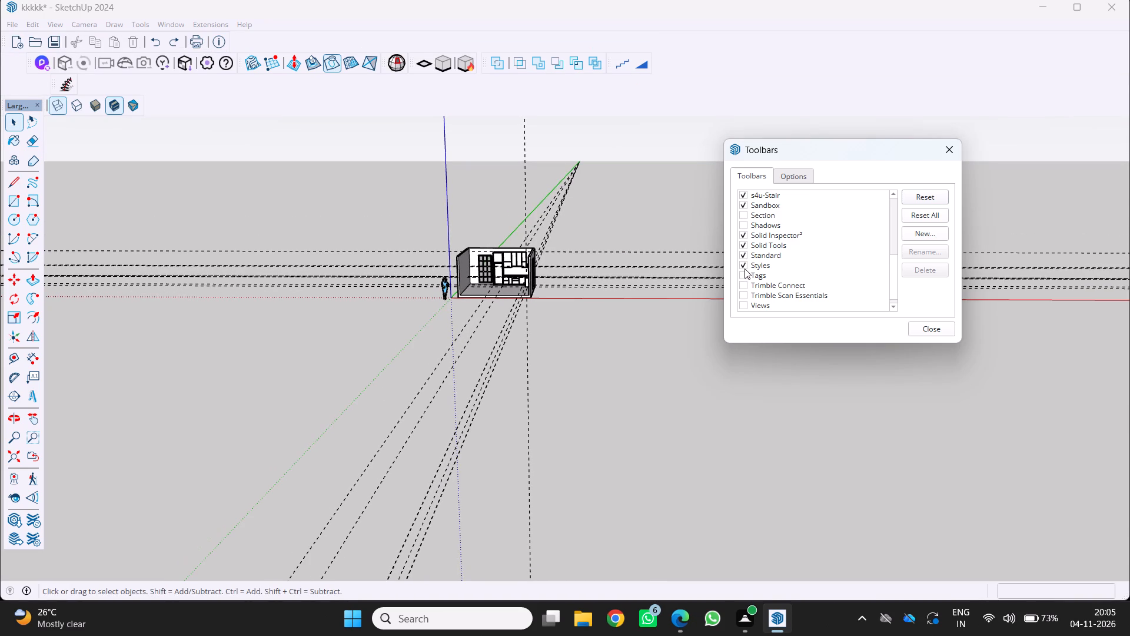
pyautogui.click(745, 269)
pyautogui.click(747, 269)
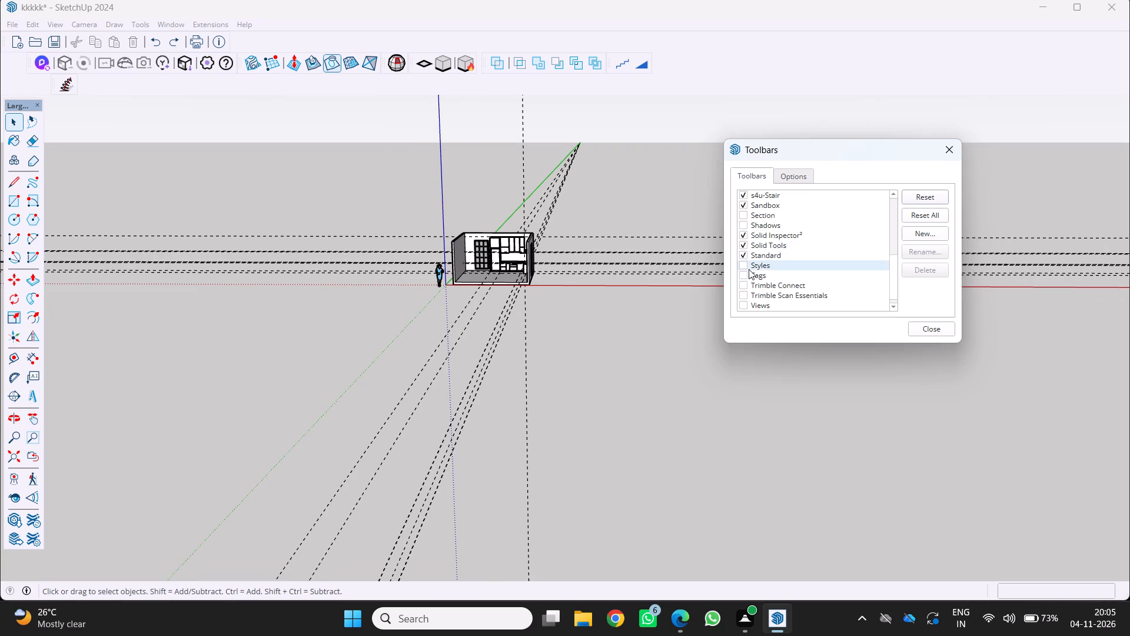
pyautogui.click(745, 266)
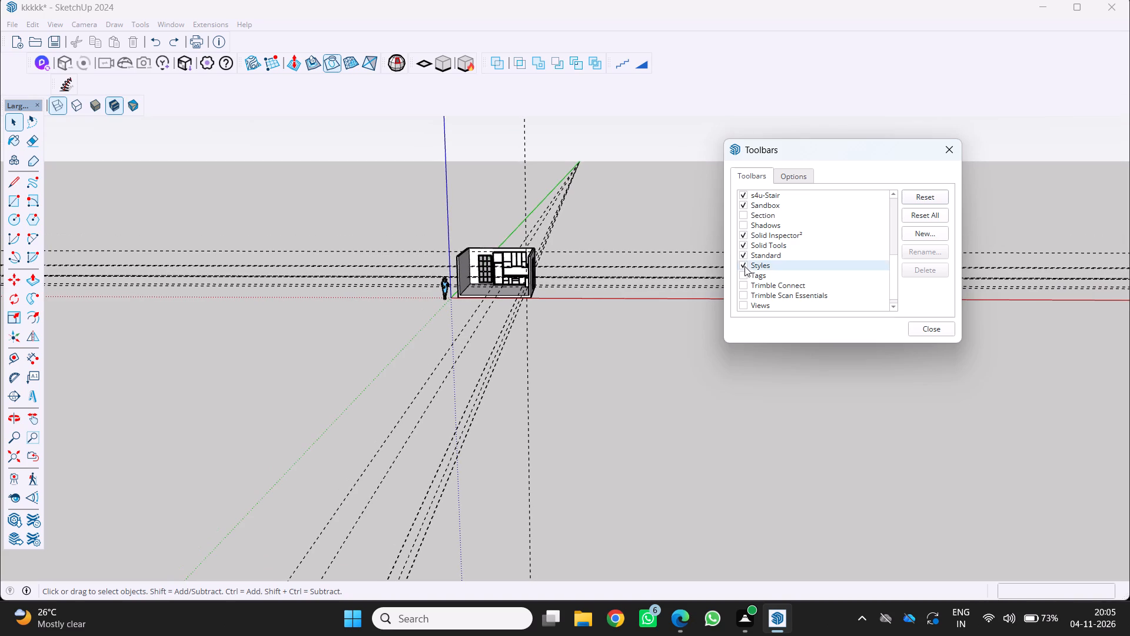
pyautogui.click(745, 266)
pyautogui.click(745, 266)
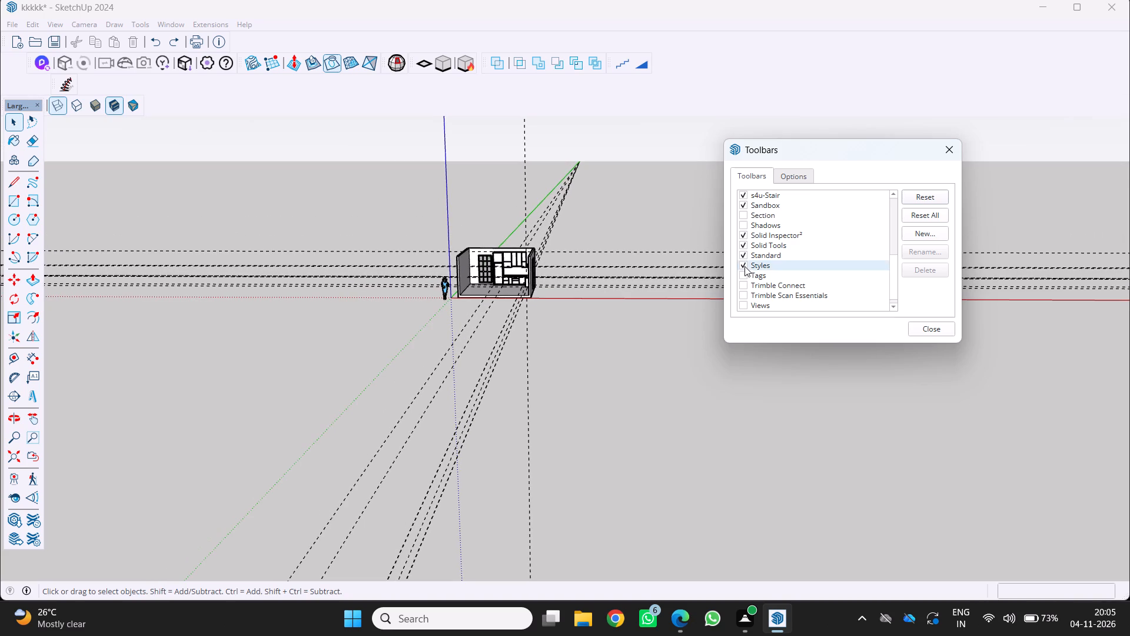
pyautogui.click(745, 266)
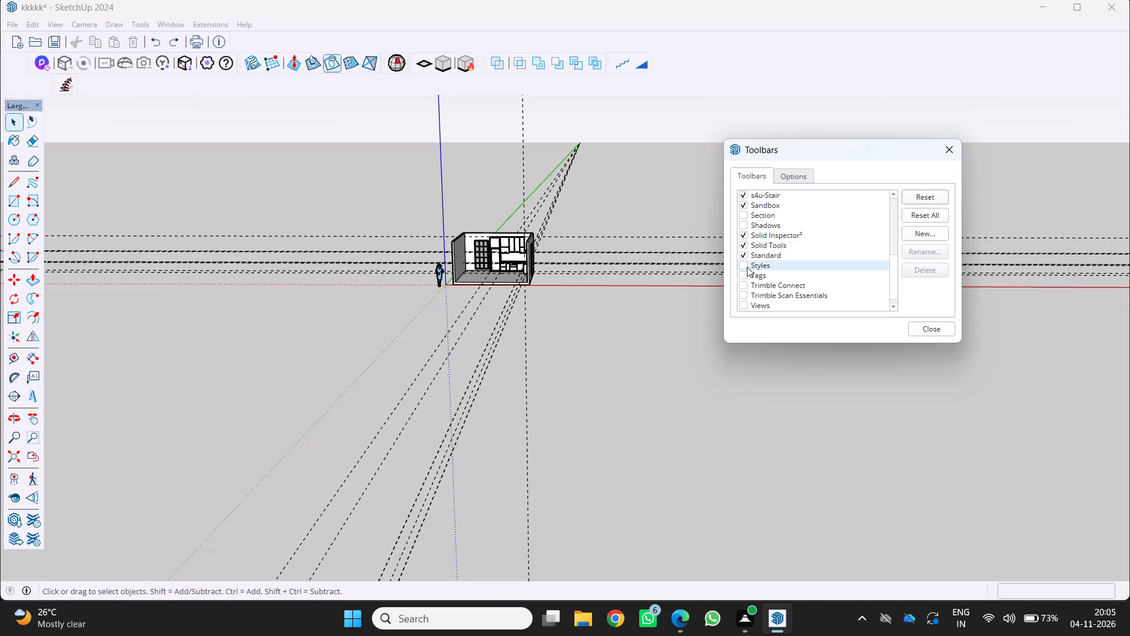
pyautogui.click(747, 267)
pyautogui.click(743, 263)
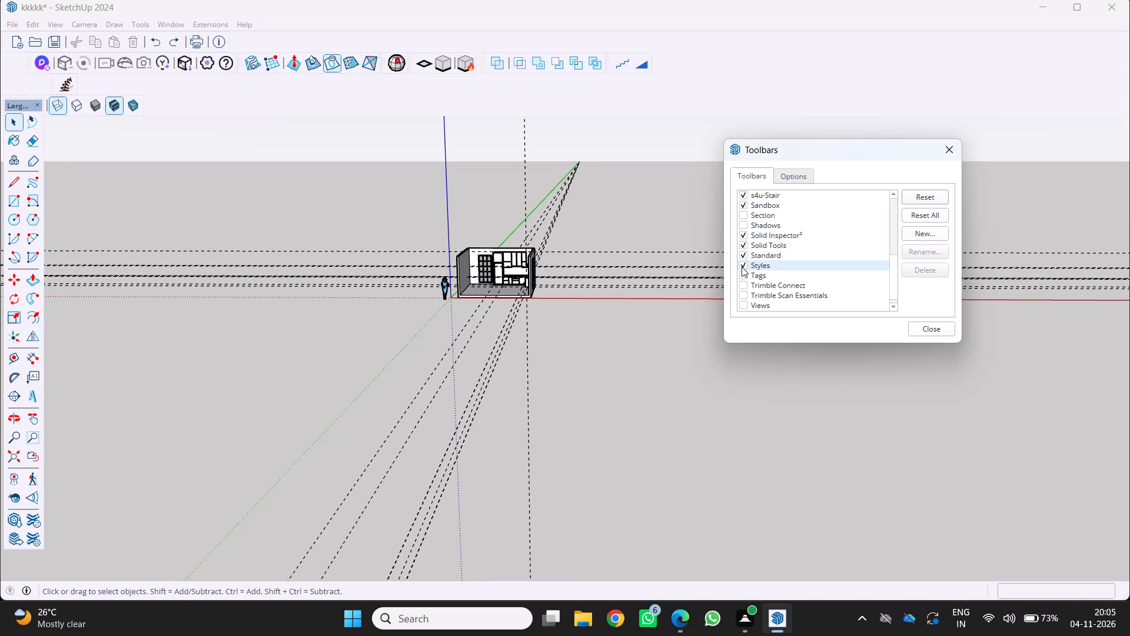
pyautogui.click(742, 276)
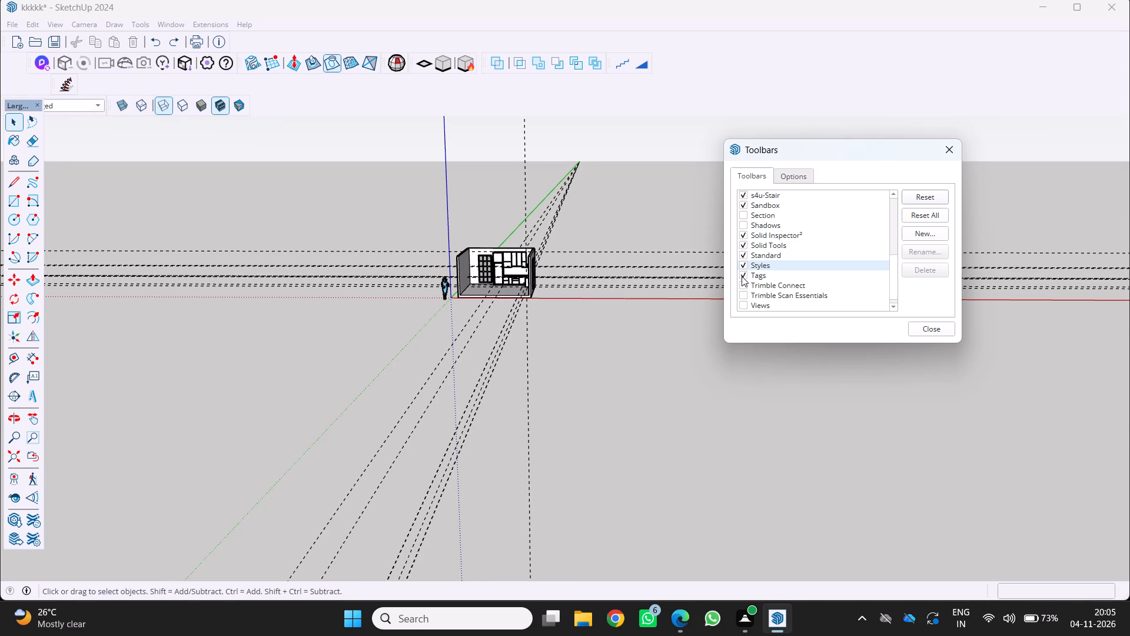
# Dock the Tags and Styles toolbars in the third row after the spiral toolbar and place the Large Tool Set beneath them.
pyautogui.moveTo(18, 102); pyautogui.dragTo(19, 103)
pyautogui.moveTo(19, 103); pyautogui.dragTo(114, 138)
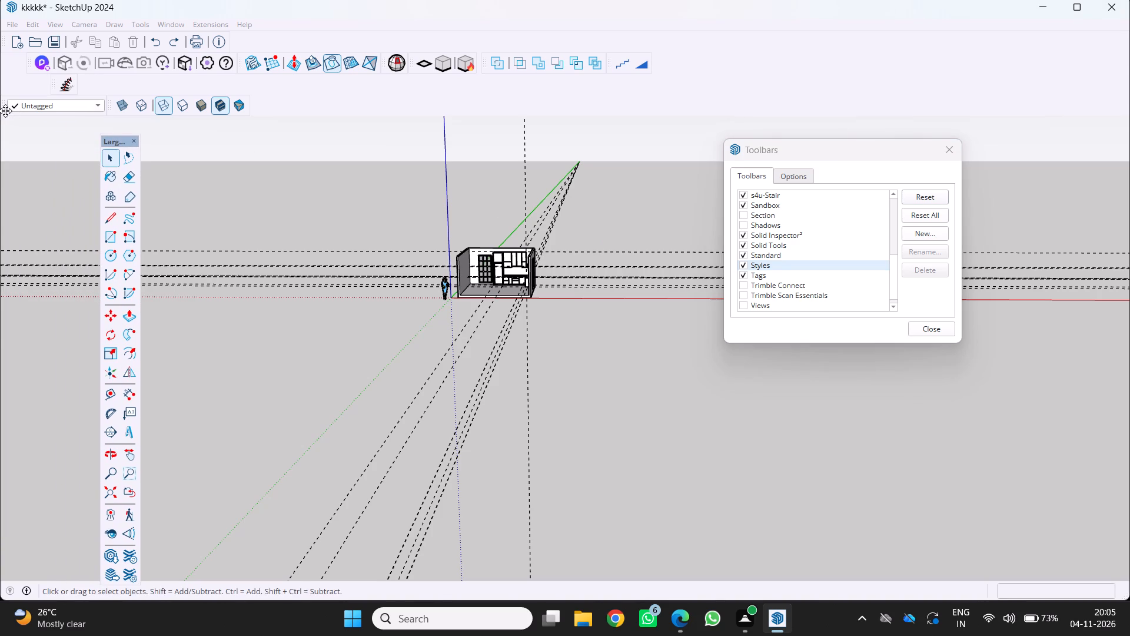
pyautogui.moveTo(5, 111); pyautogui.dragTo(58, 80)
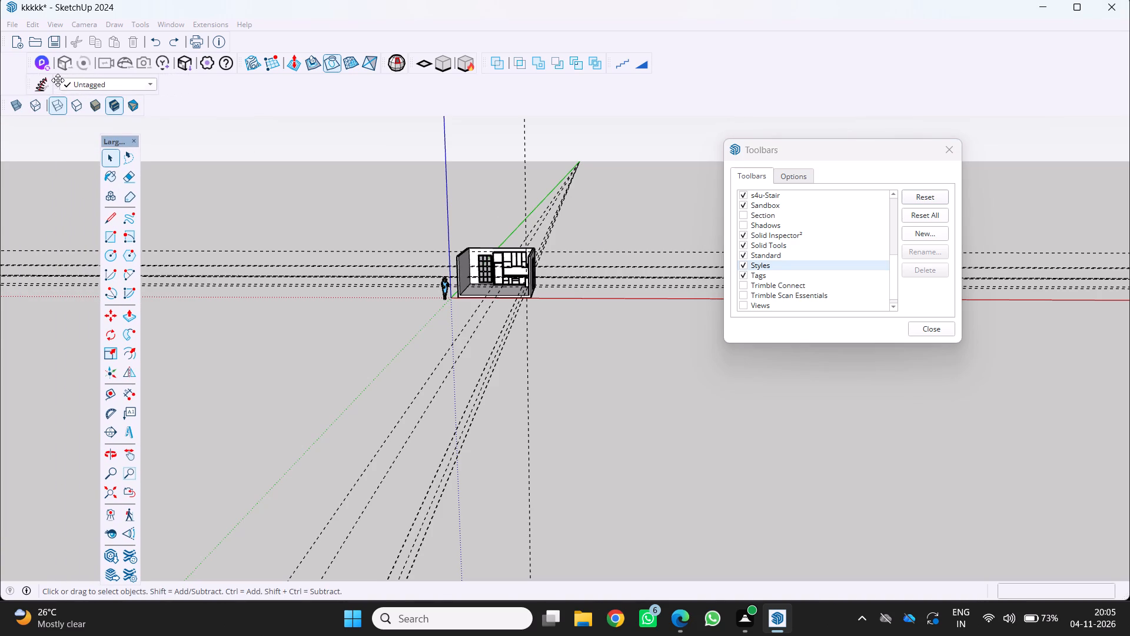
pyautogui.moveTo(58, 80); pyautogui.dragTo(56, 80)
pyautogui.moveTo(2, 112); pyautogui.dragTo(139, 101)
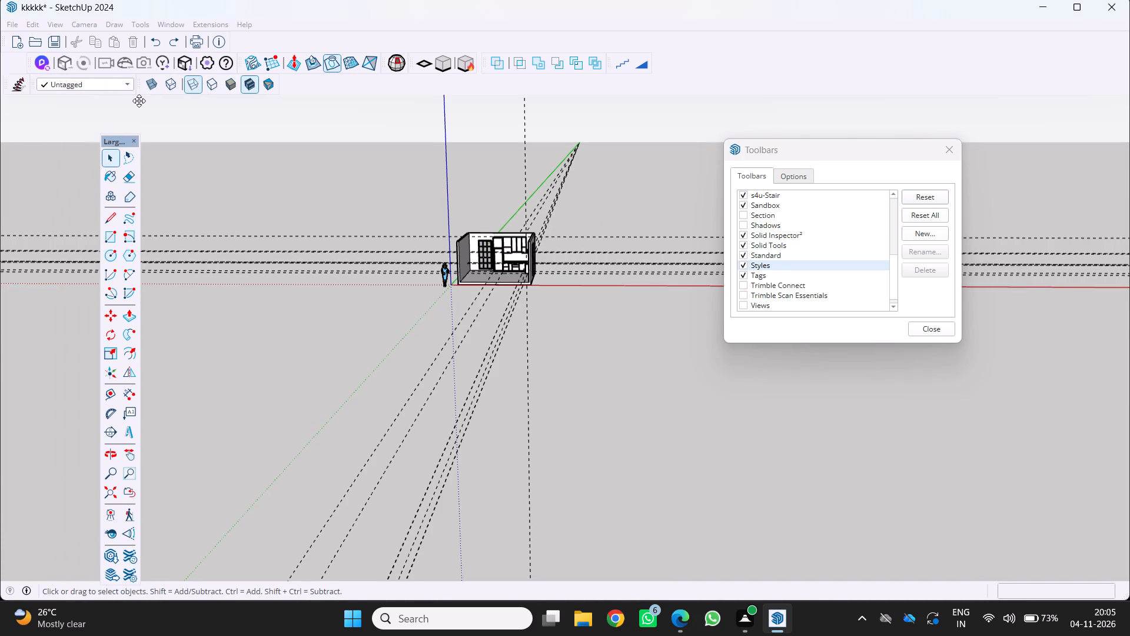
pyautogui.moveTo(139, 101); pyautogui.dragTo(143, 94)
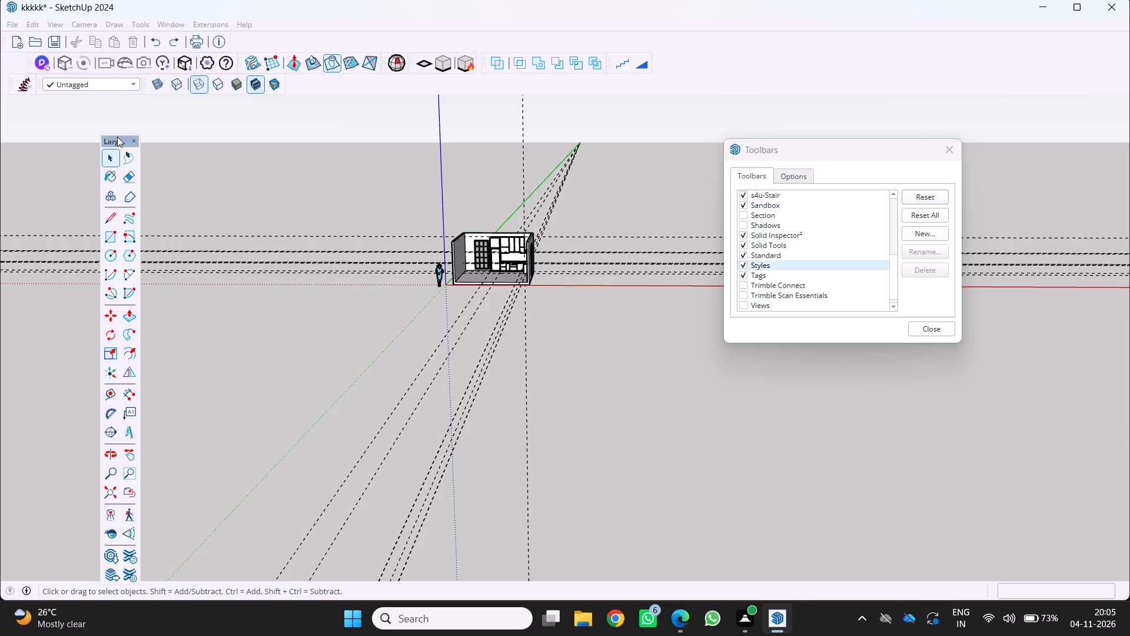
pyautogui.moveTo(117, 137); pyautogui.dragTo(24, 101)
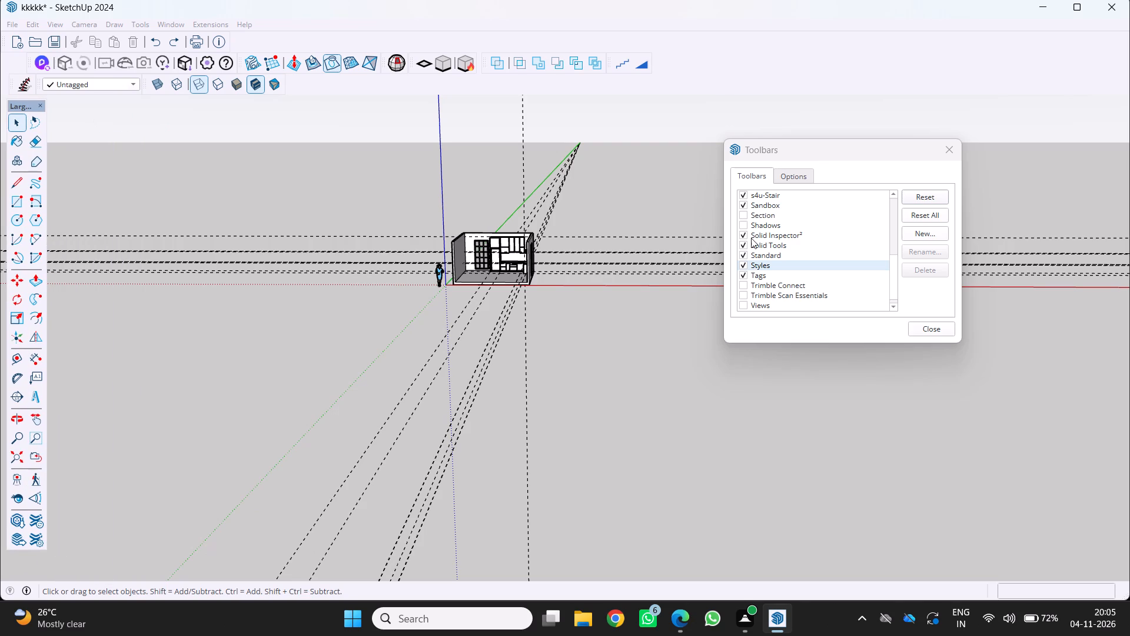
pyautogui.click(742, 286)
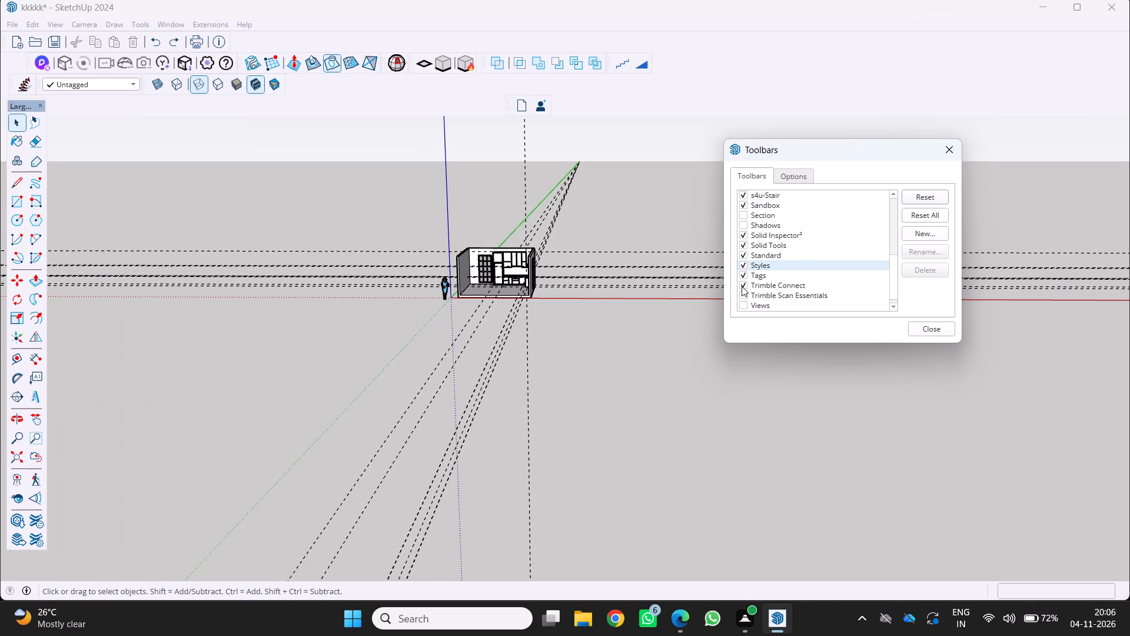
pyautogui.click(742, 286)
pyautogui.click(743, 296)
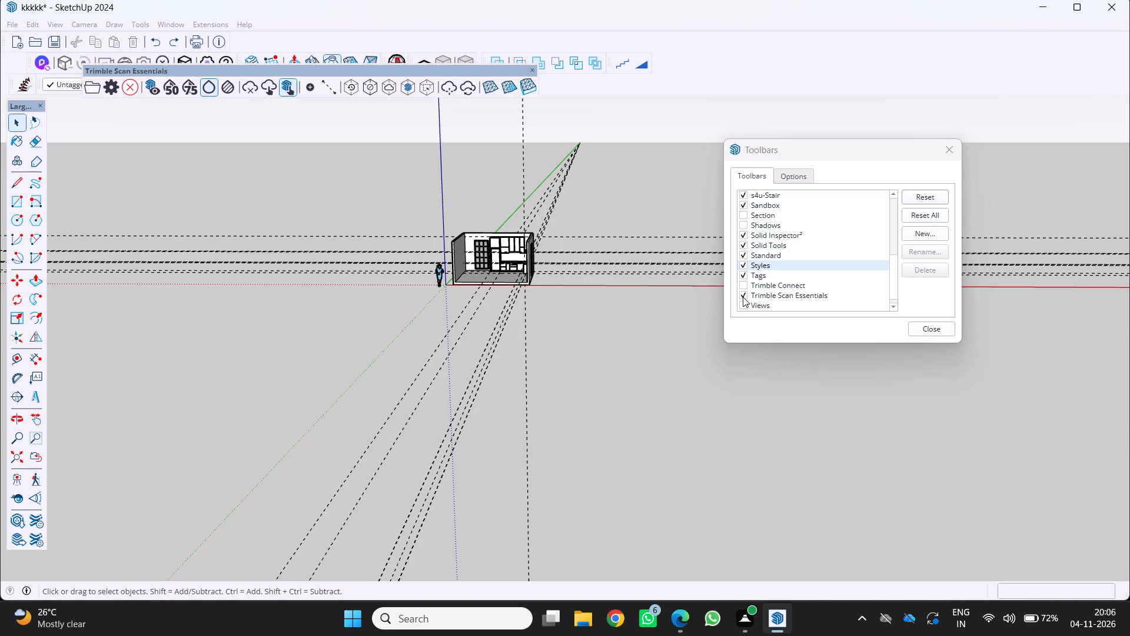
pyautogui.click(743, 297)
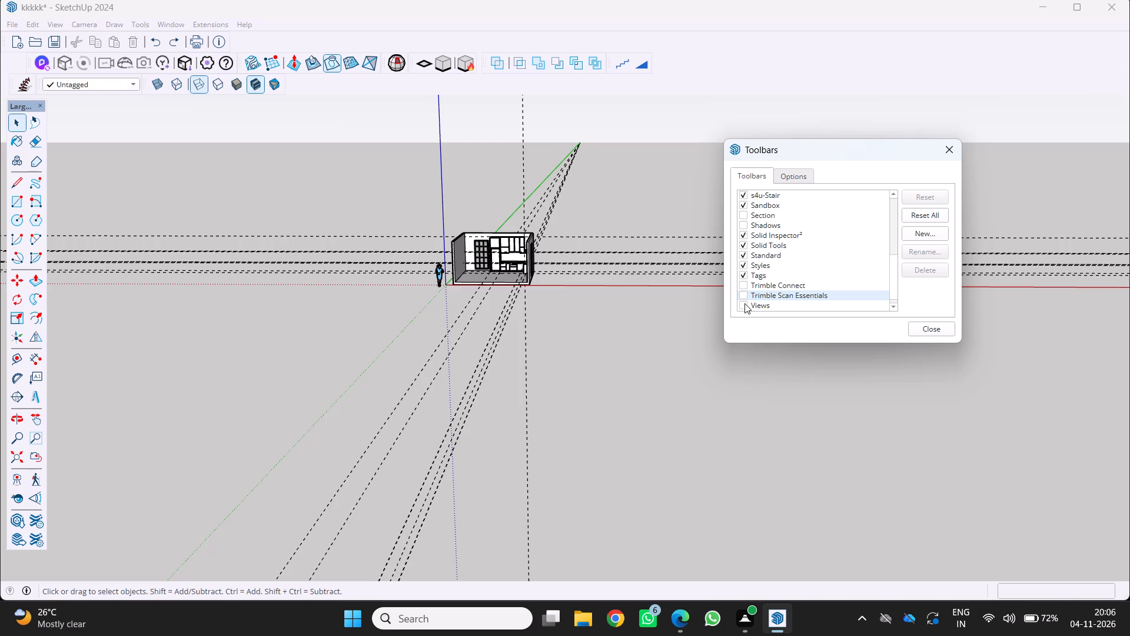
# Enable the Views toolbar.
pyautogui.click(745, 304)
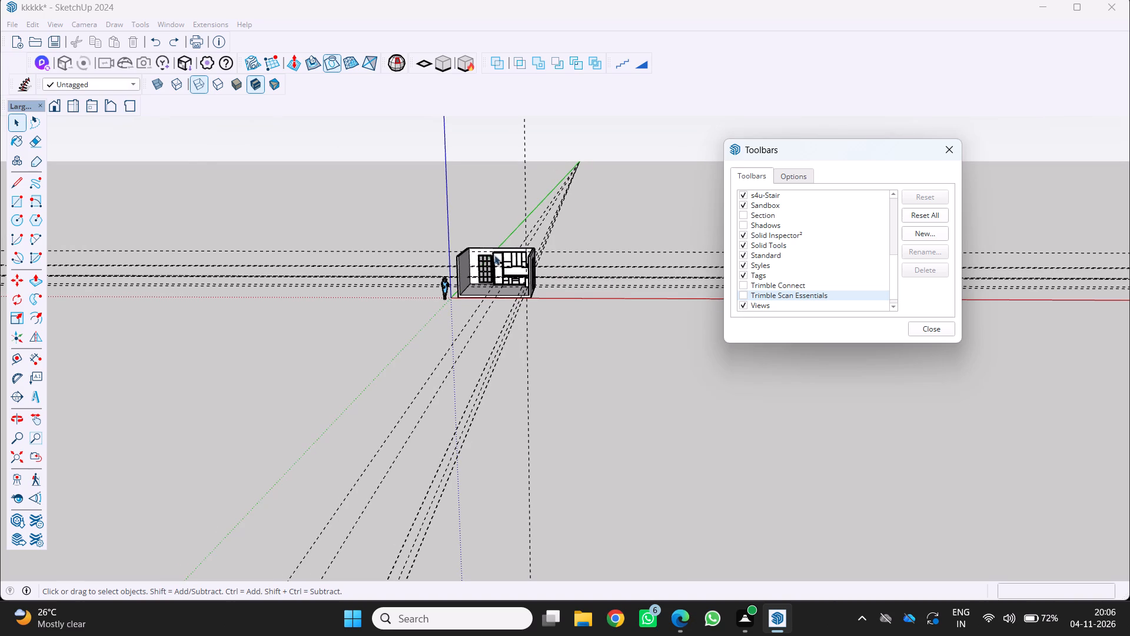
# Dock the floating Large Tool Set vertically alongside the drawing area, below the toolbar rows.
pyautogui.moveTo(17, 104); pyautogui.dragTo(15, 128)
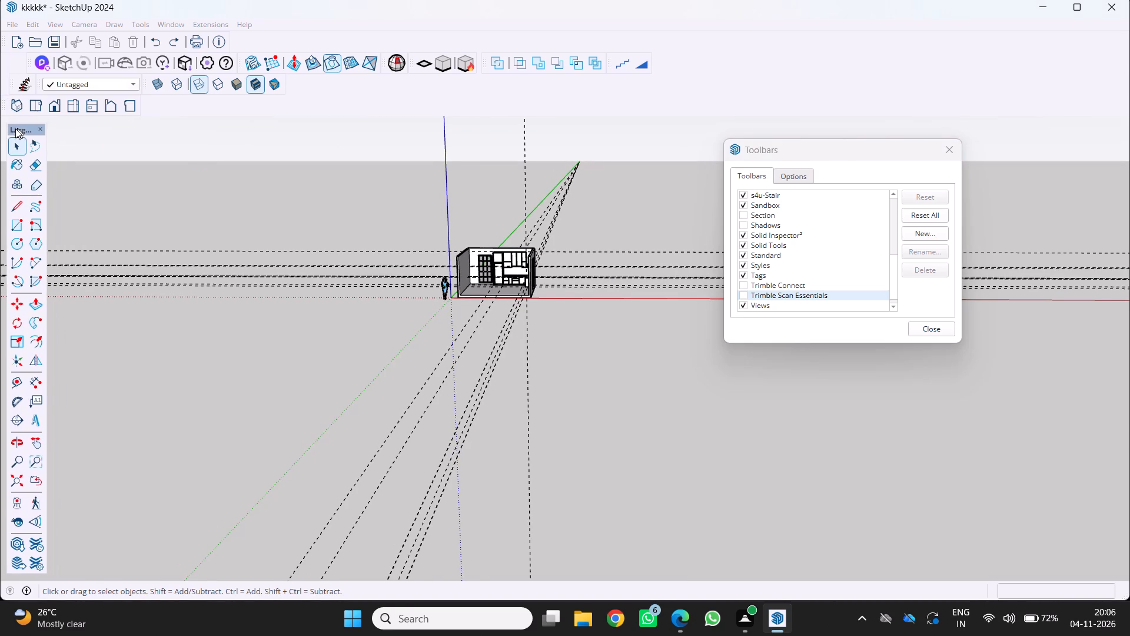
pyautogui.moveTo(15, 128); pyautogui.dragTo(29, 110)
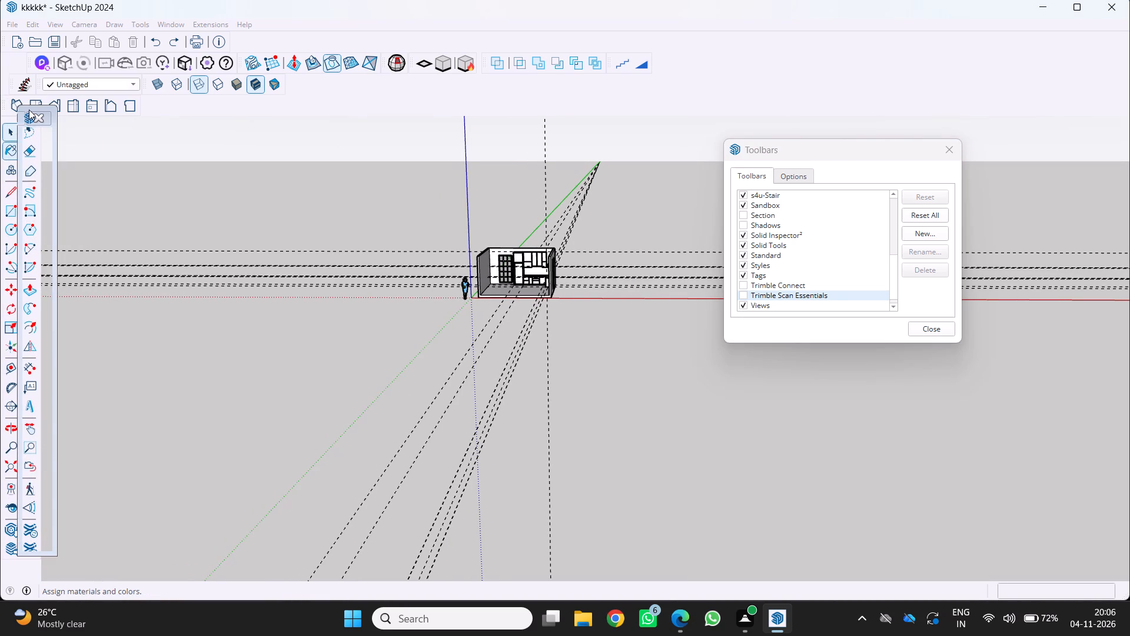
pyautogui.moveTo(29, 110); pyautogui.dragTo(16, 111)
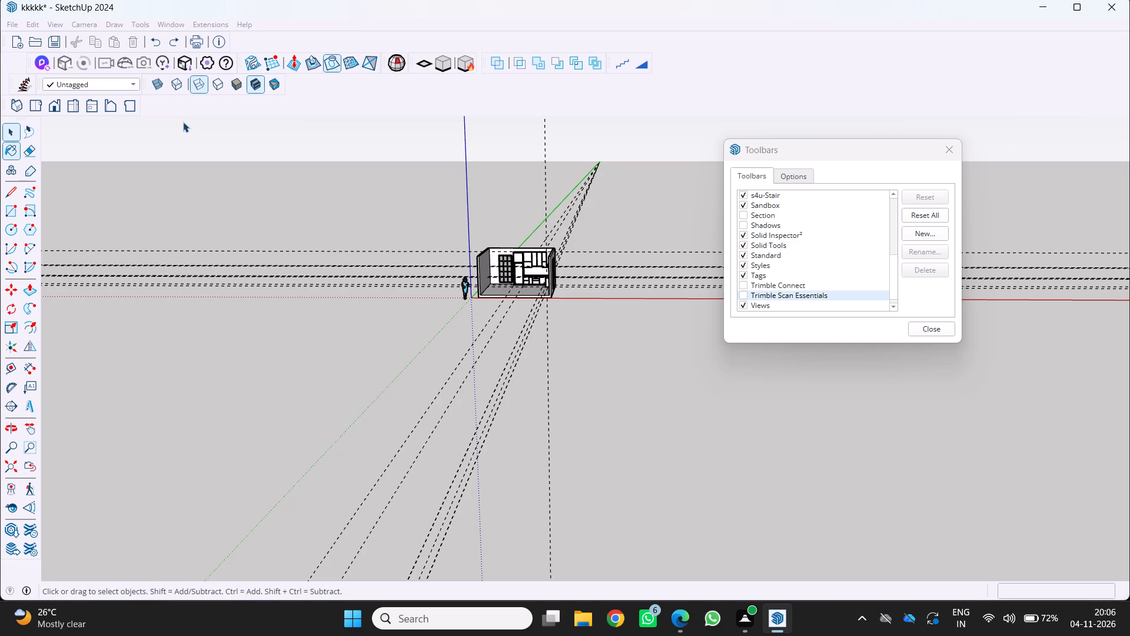
pyautogui.click(191, 117)
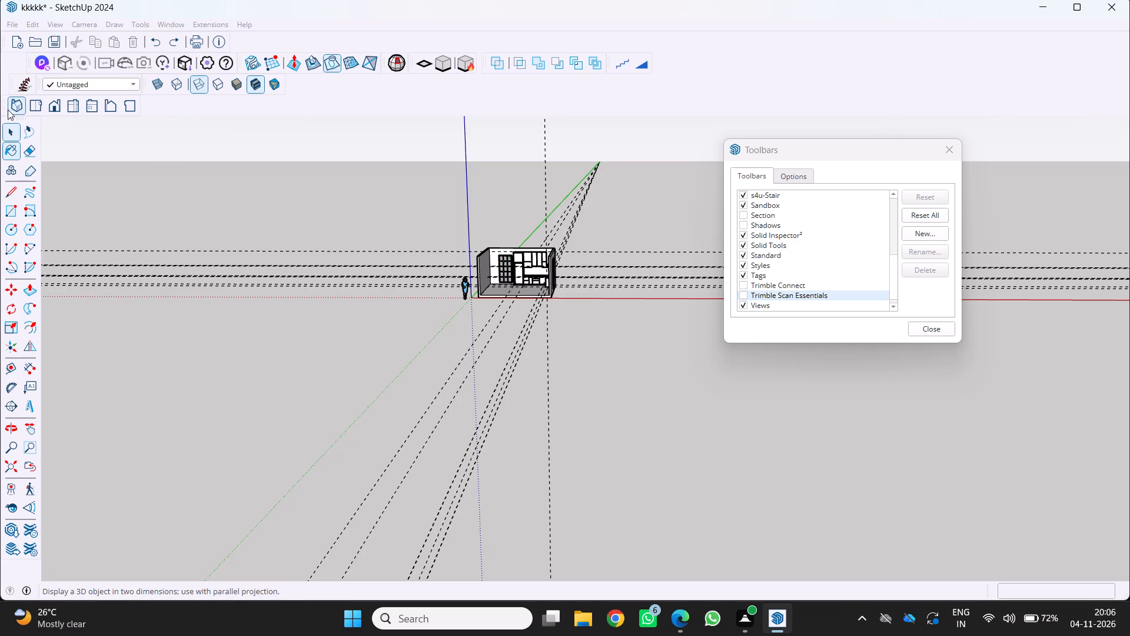
# Dock the Views toolbar in the third toolbar row, directly after the Styles toolbar.
pyautogui.moveTo(6, 113); pyautogui.dragTo(150, 118)
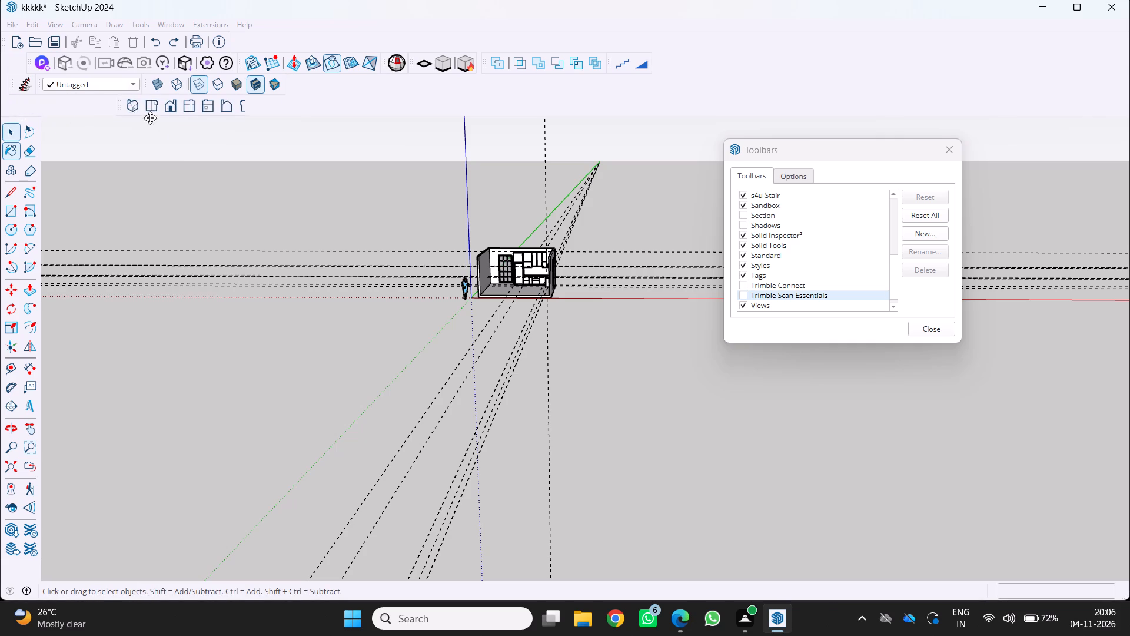
pyautogui.moveTo(150, 118); pyautogui.dragTo(267, 95)
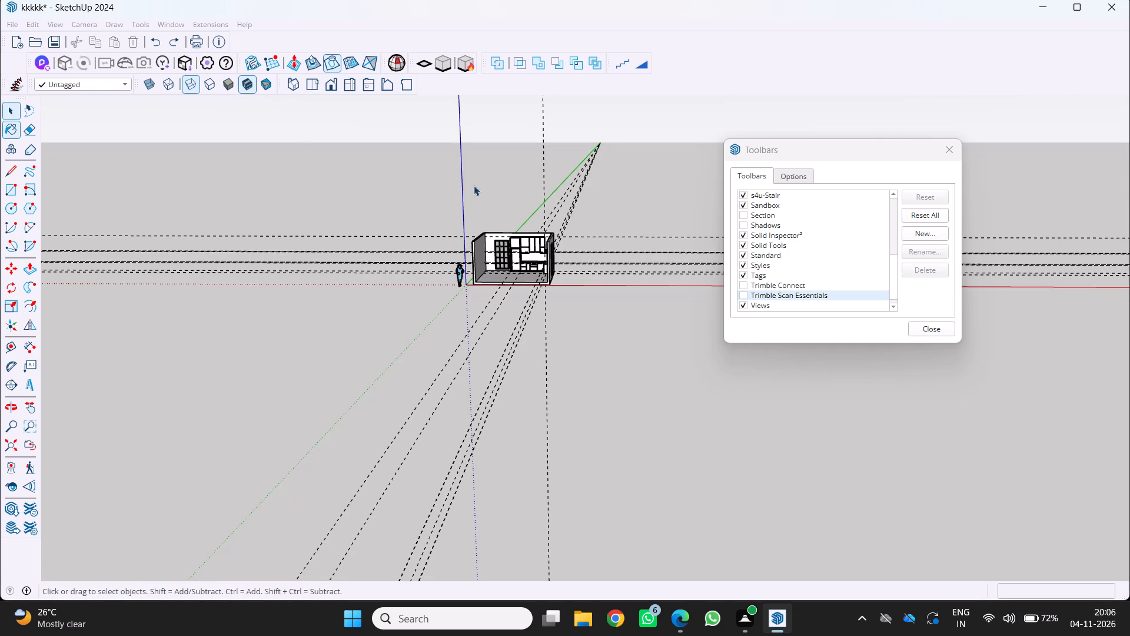
# Enable the Warehouse toolbar.
pyautogui.scroll(-4, 781, 288)
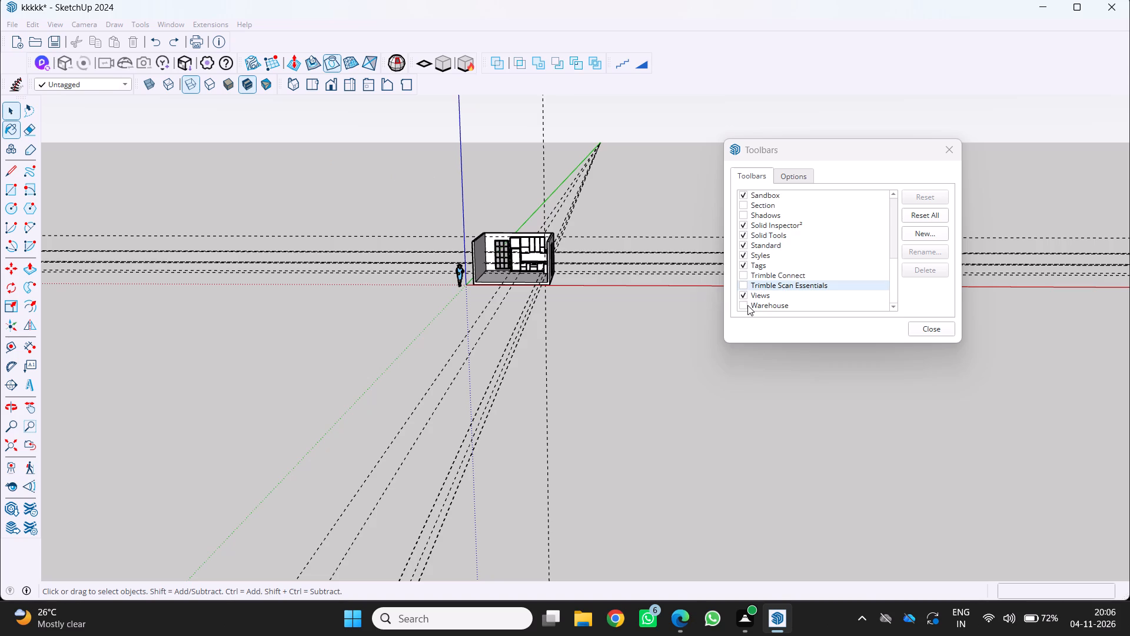
pyautogui.click(741, 307)
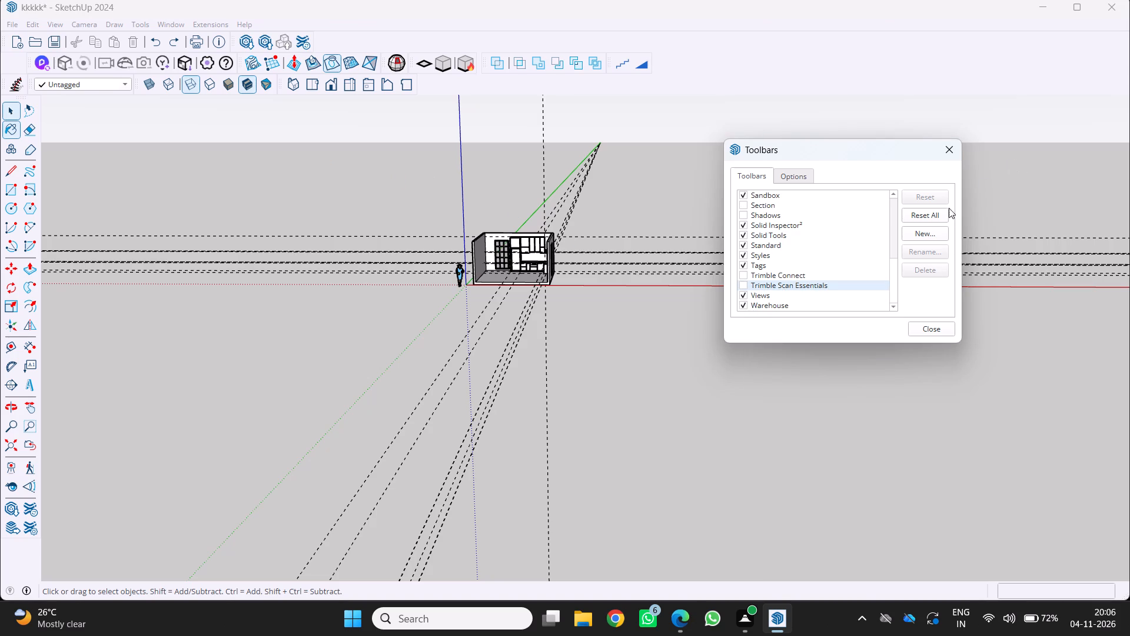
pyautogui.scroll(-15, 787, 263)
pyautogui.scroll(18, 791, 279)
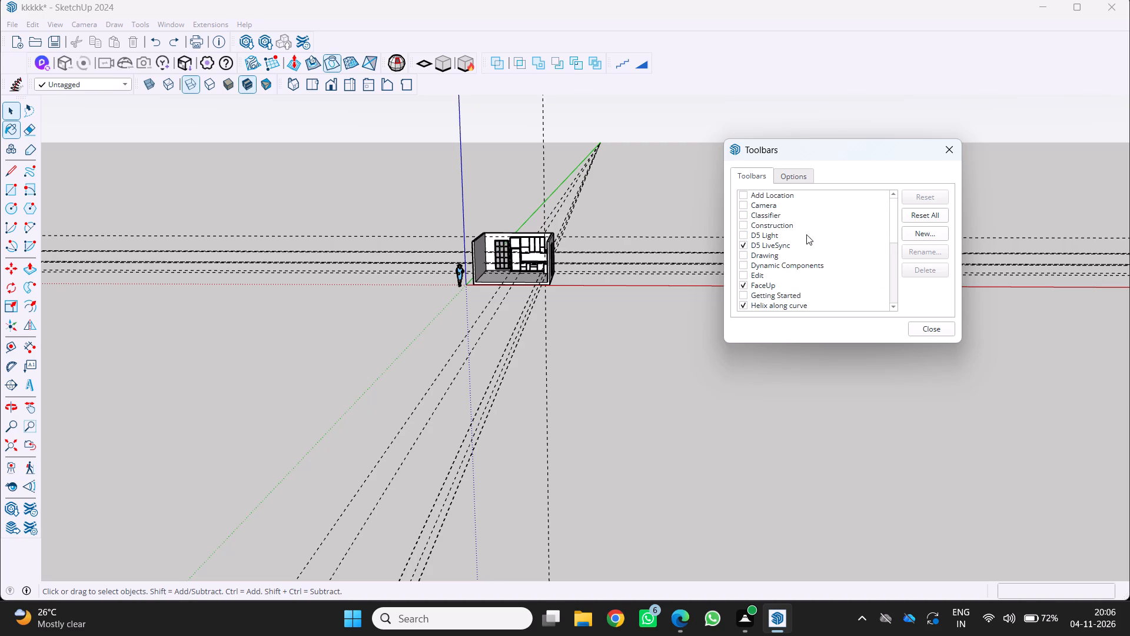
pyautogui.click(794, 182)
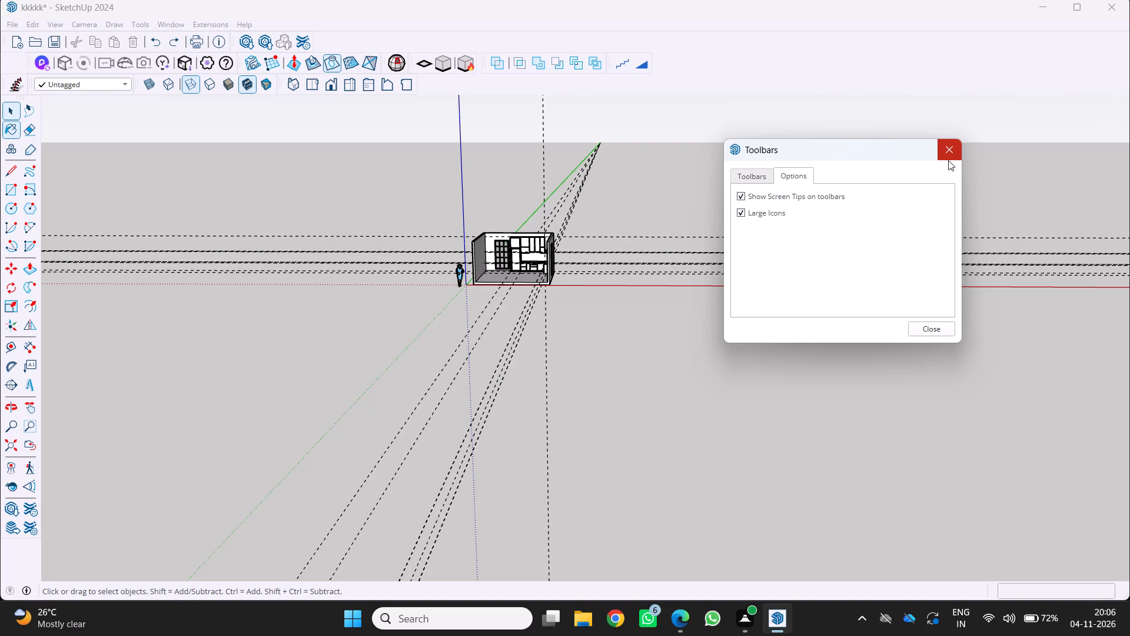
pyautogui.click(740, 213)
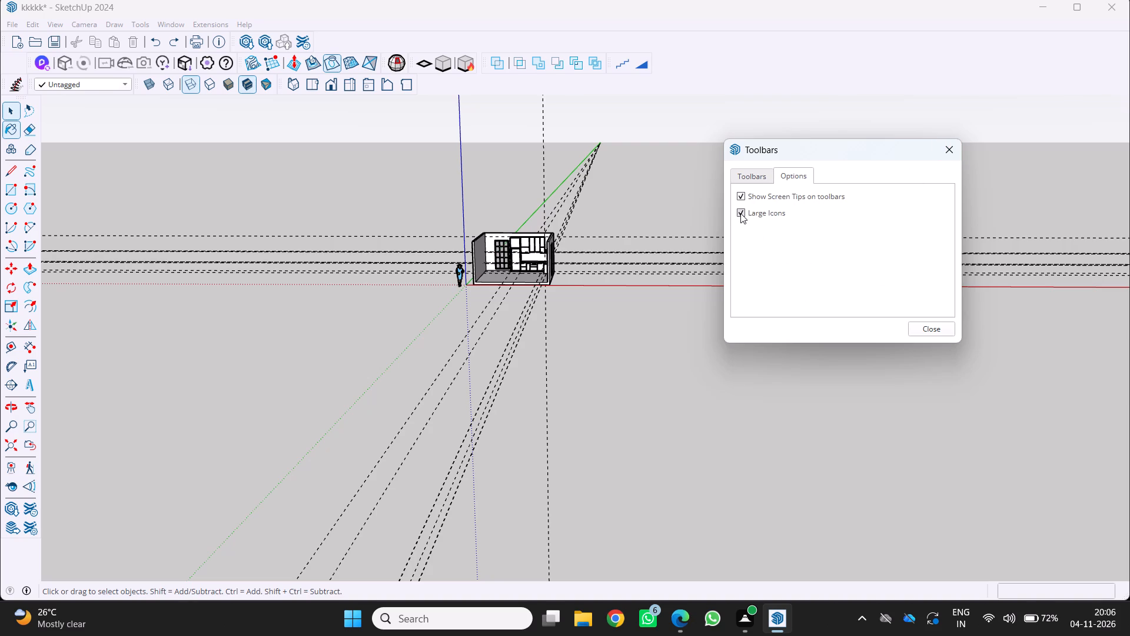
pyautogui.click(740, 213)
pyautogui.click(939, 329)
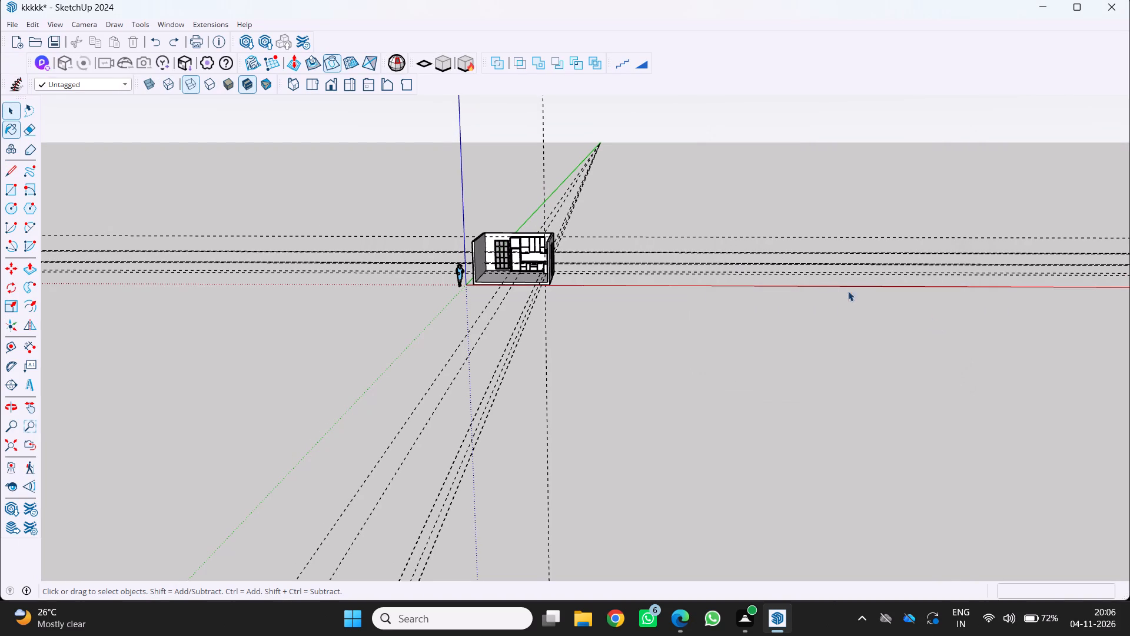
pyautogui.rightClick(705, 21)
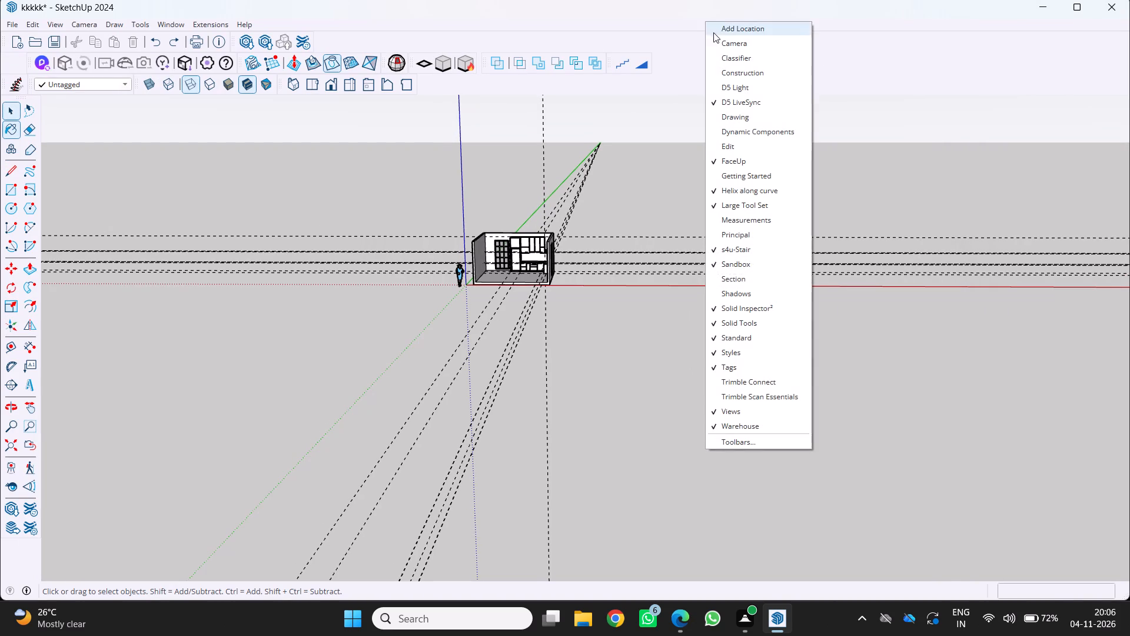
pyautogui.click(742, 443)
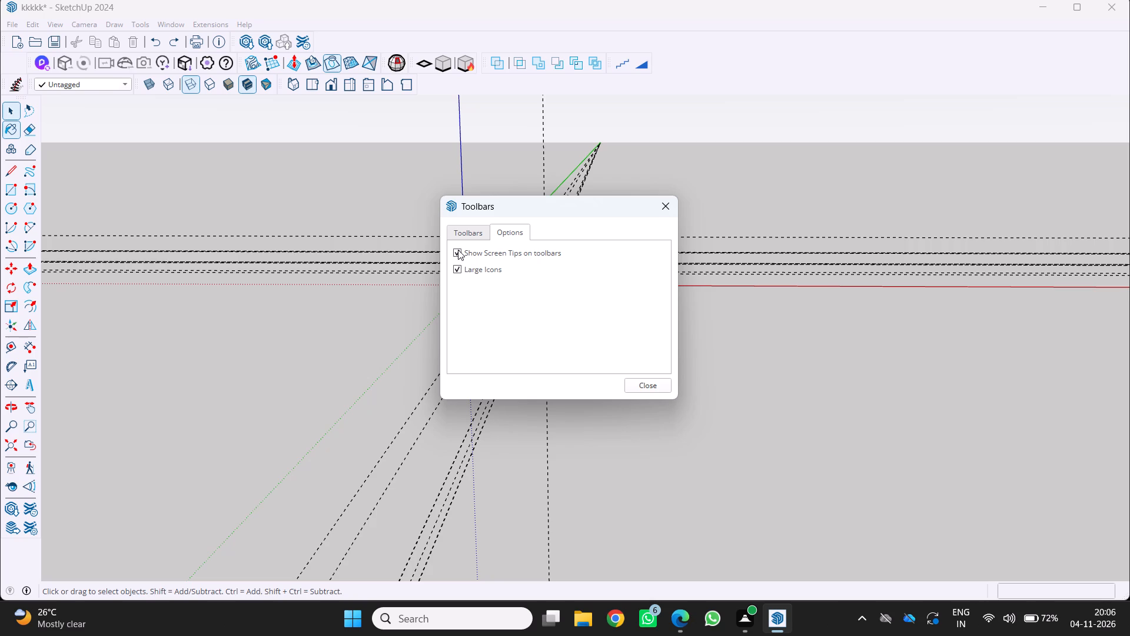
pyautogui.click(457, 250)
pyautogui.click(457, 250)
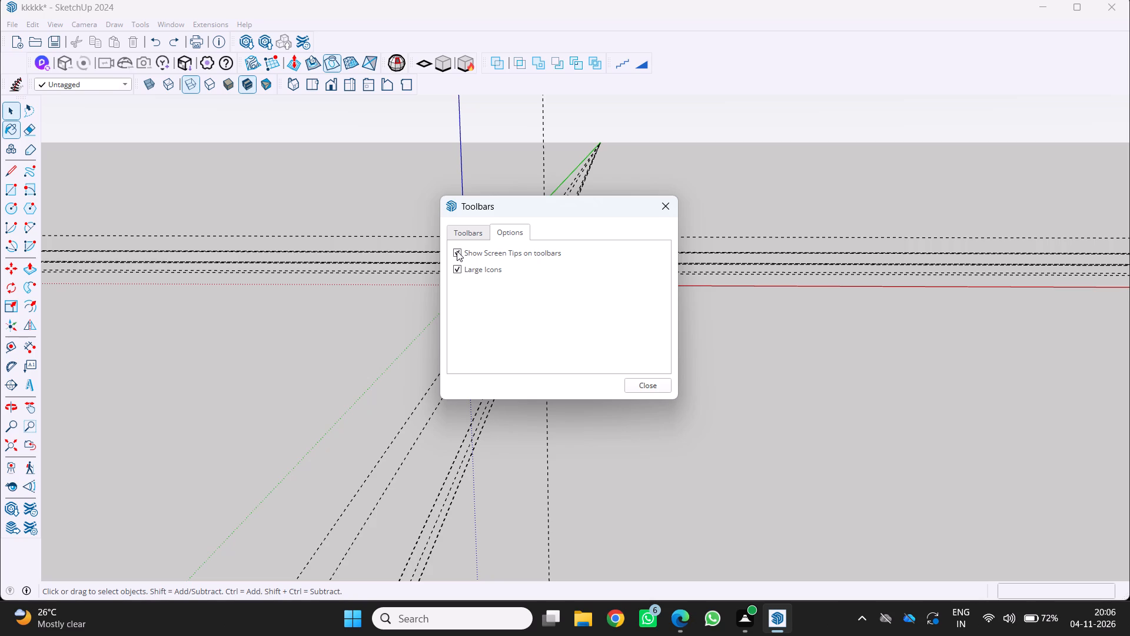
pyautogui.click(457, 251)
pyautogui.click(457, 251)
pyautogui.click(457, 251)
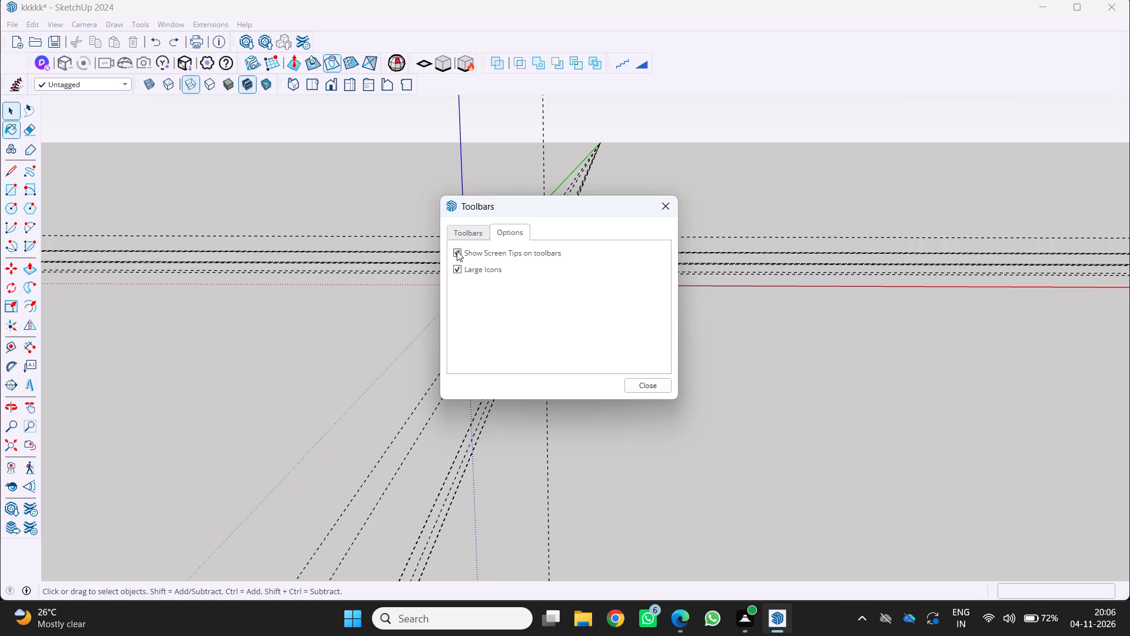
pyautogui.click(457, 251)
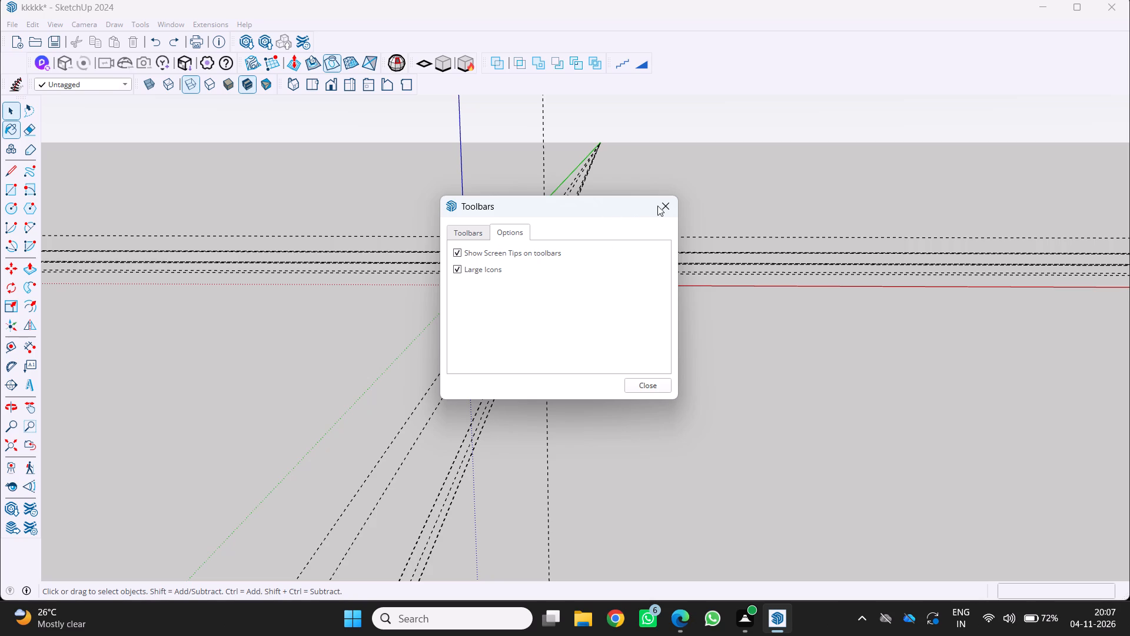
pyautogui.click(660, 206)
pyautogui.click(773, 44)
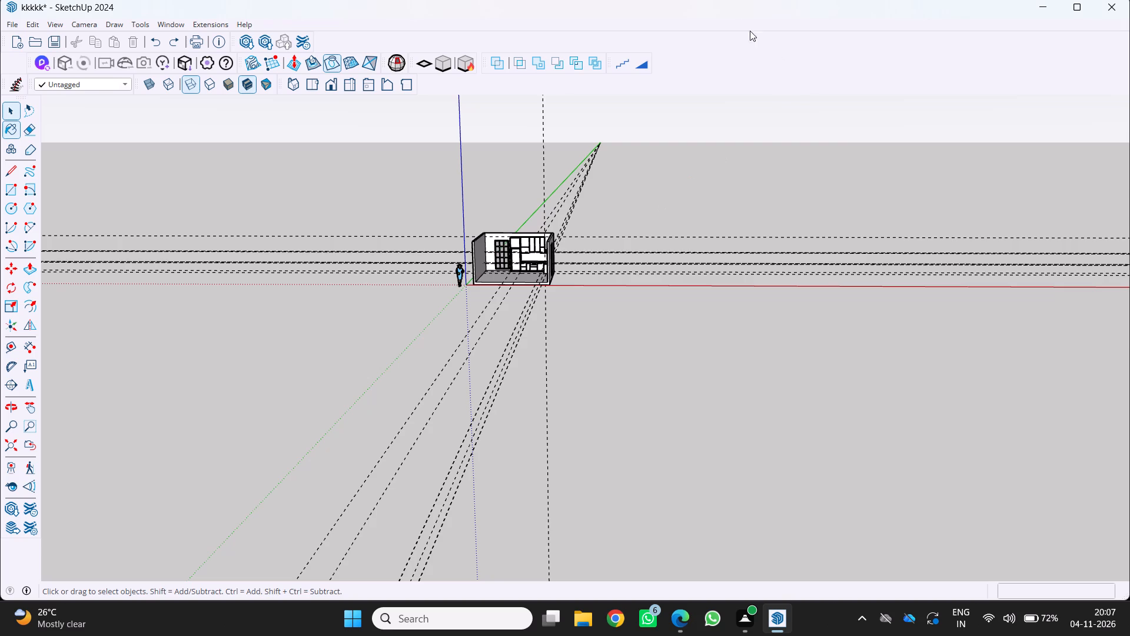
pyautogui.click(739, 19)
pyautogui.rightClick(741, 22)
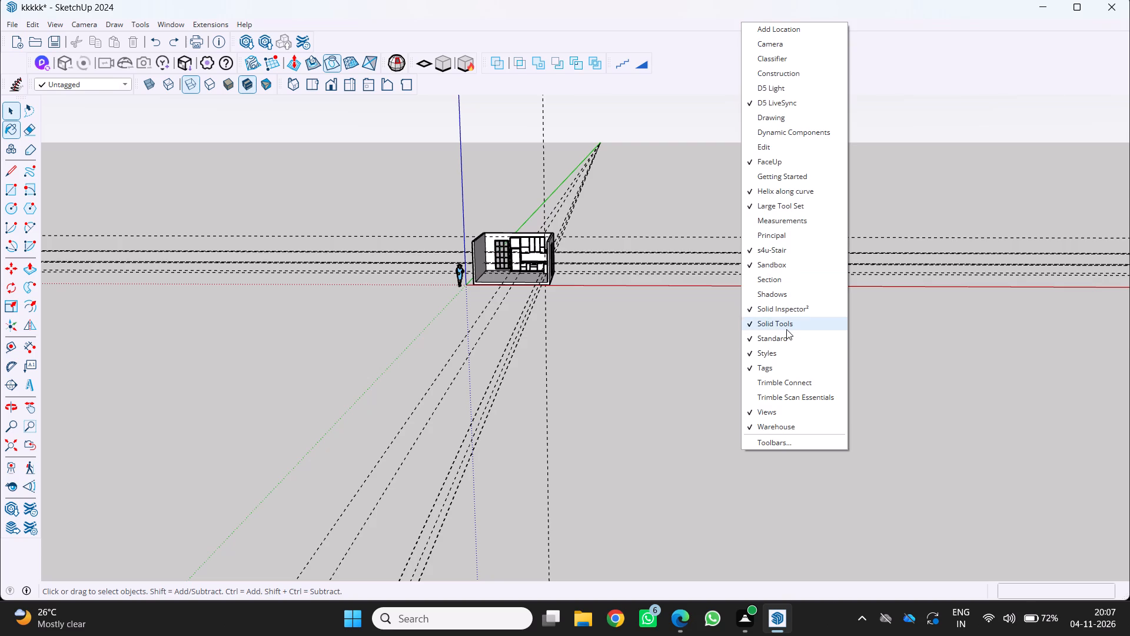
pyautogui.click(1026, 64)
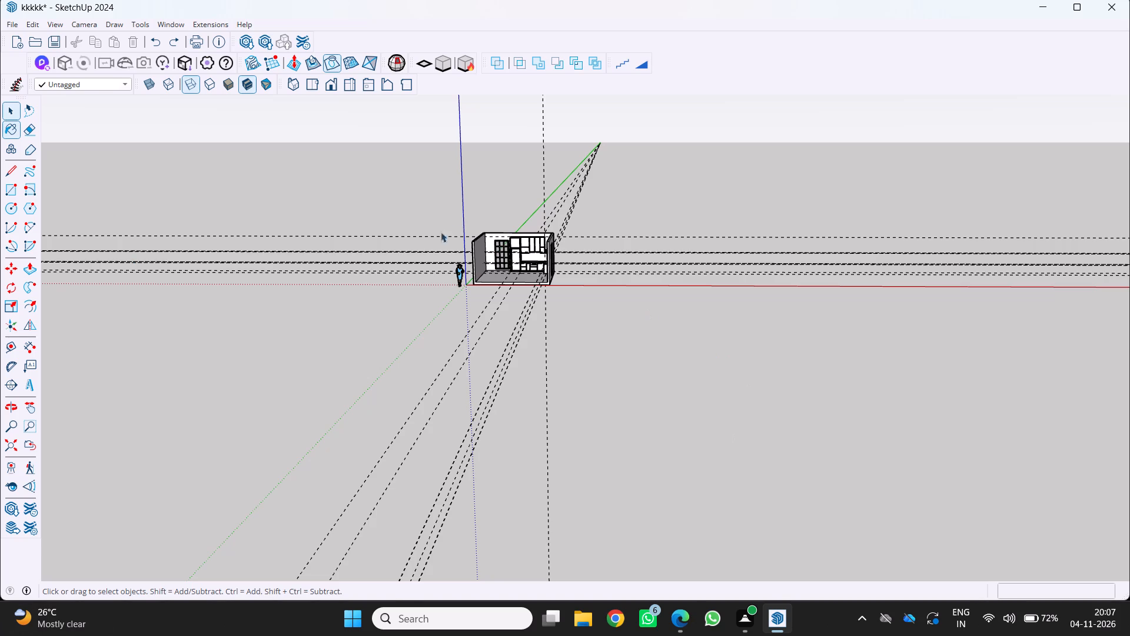
# Examine the room interior up close, including the windows, tall unit, wall and base cabinets, shelves and L-shaped countertop.
pyautogui.moveTo(483, 246); pyautogui.dragTo(565, 220, button='middle')
pyautogui.middleClick(565, 220)
pyautogui.scroll(18, 524, 250)
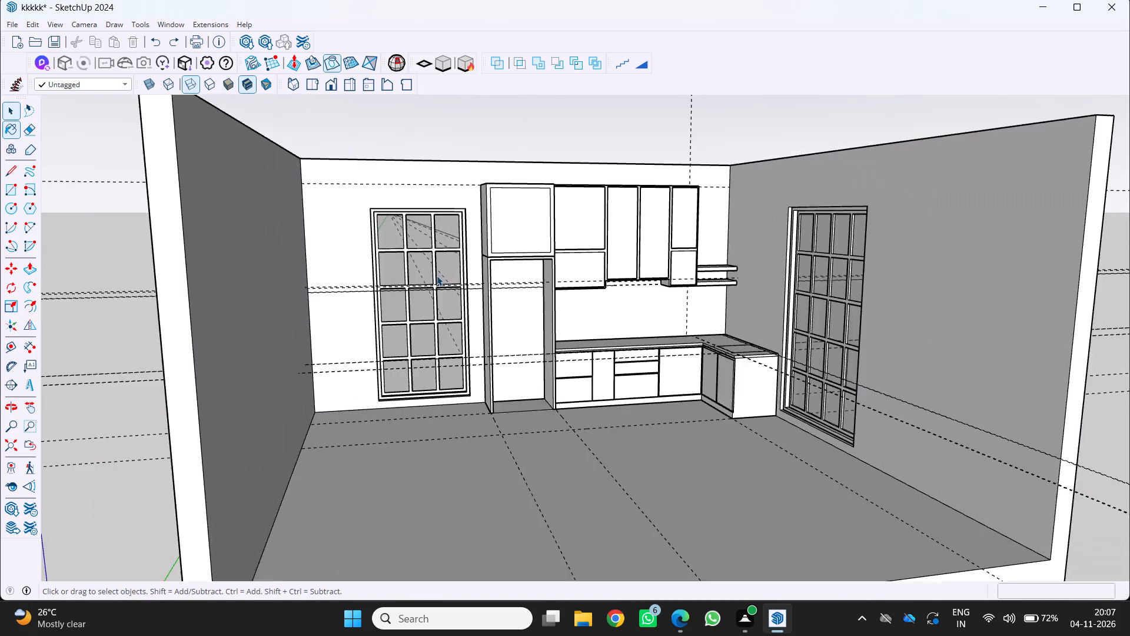
pyautogui.moveTo(437, 276); pyautogui.dragTo(322, 302, button='middle')
pyautogui.scroll(6, 547, 305)
pyautogui.moveTo(534, 304); pyautogui.dragTo(620, 254, button='middle')
pyautogui.scroll(-4, 620, 254)
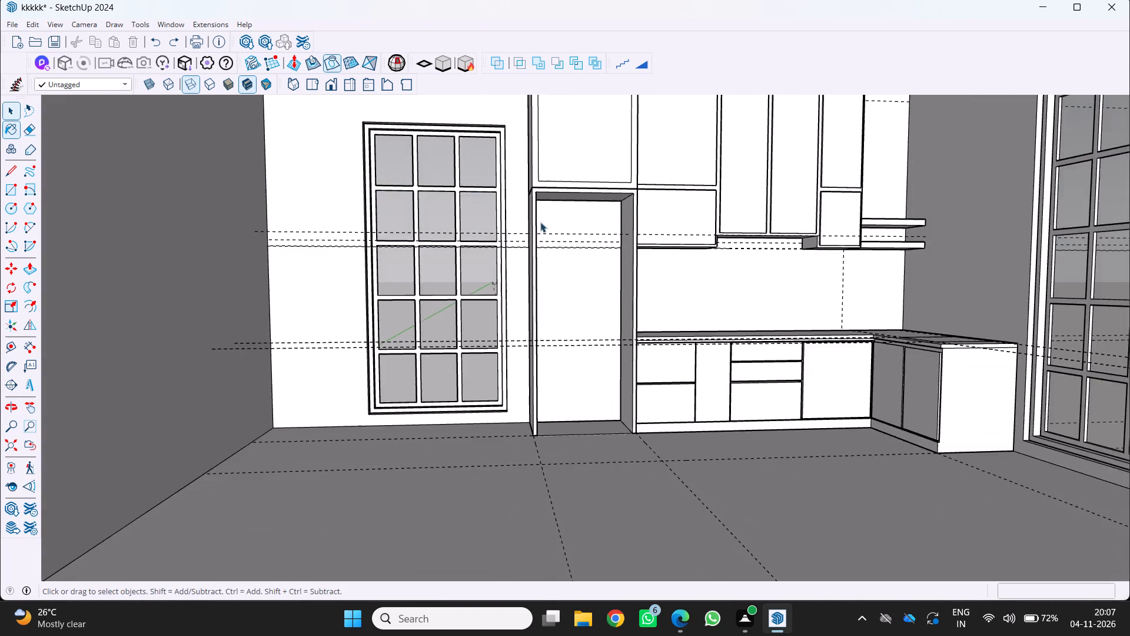
pyautogui.scroll(-3, 540, 222)
pyautogui.moveTo(614, 284); pyautogui.dragTo(605, 332, button='middle')
pyautogui.scroll(3, 747, 327)
pyautogui.moveTo(745, 313); pyautogui.dragTo(798, 309, button='middle')
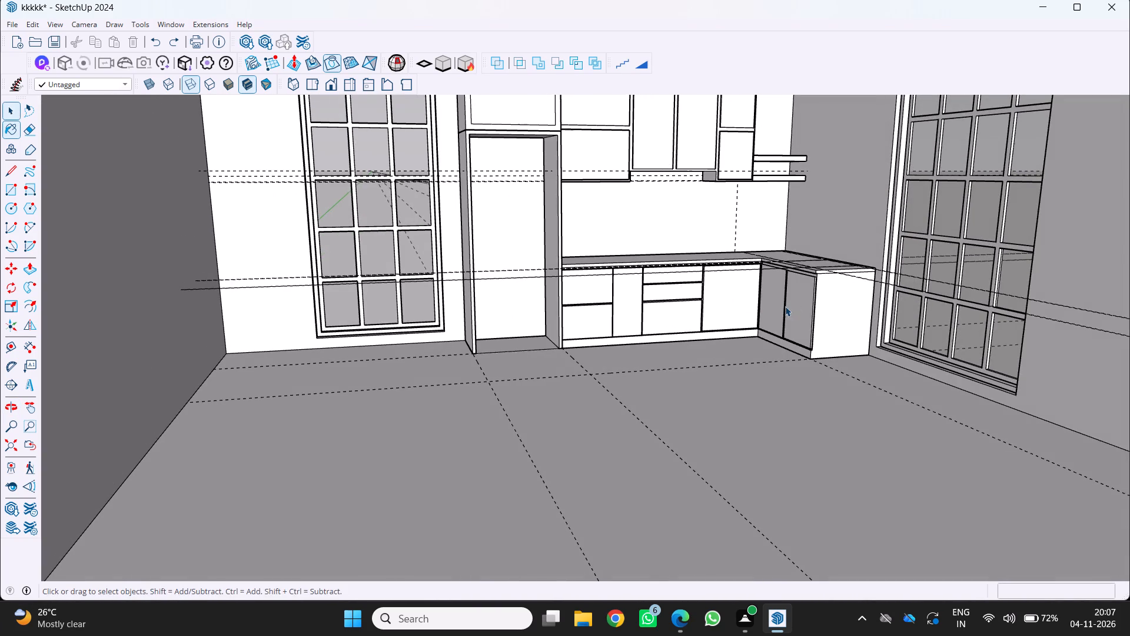
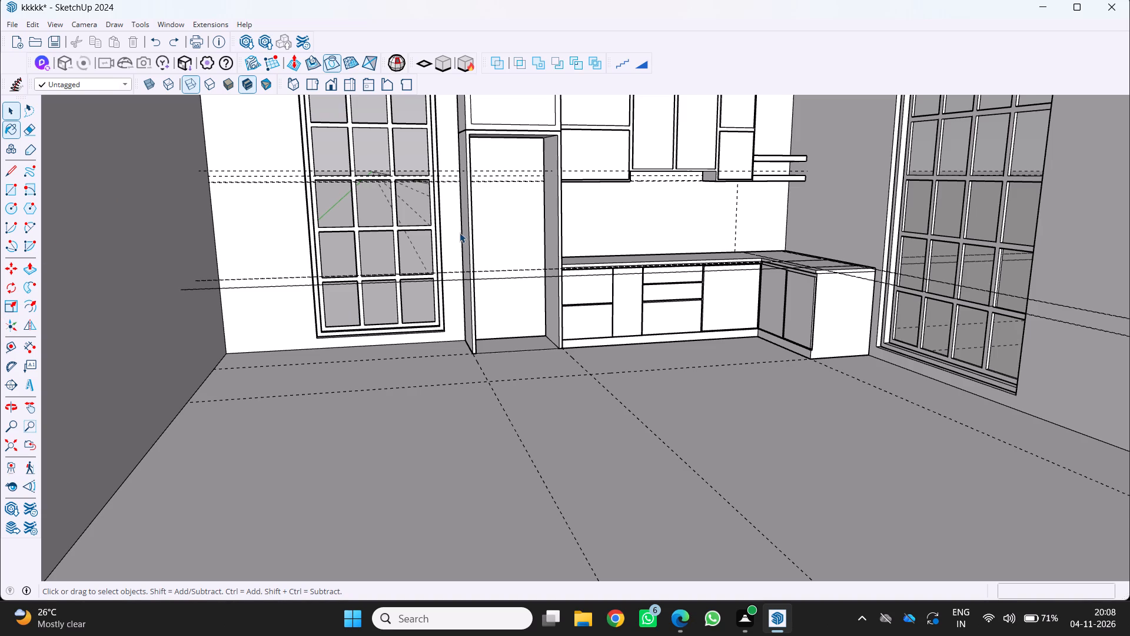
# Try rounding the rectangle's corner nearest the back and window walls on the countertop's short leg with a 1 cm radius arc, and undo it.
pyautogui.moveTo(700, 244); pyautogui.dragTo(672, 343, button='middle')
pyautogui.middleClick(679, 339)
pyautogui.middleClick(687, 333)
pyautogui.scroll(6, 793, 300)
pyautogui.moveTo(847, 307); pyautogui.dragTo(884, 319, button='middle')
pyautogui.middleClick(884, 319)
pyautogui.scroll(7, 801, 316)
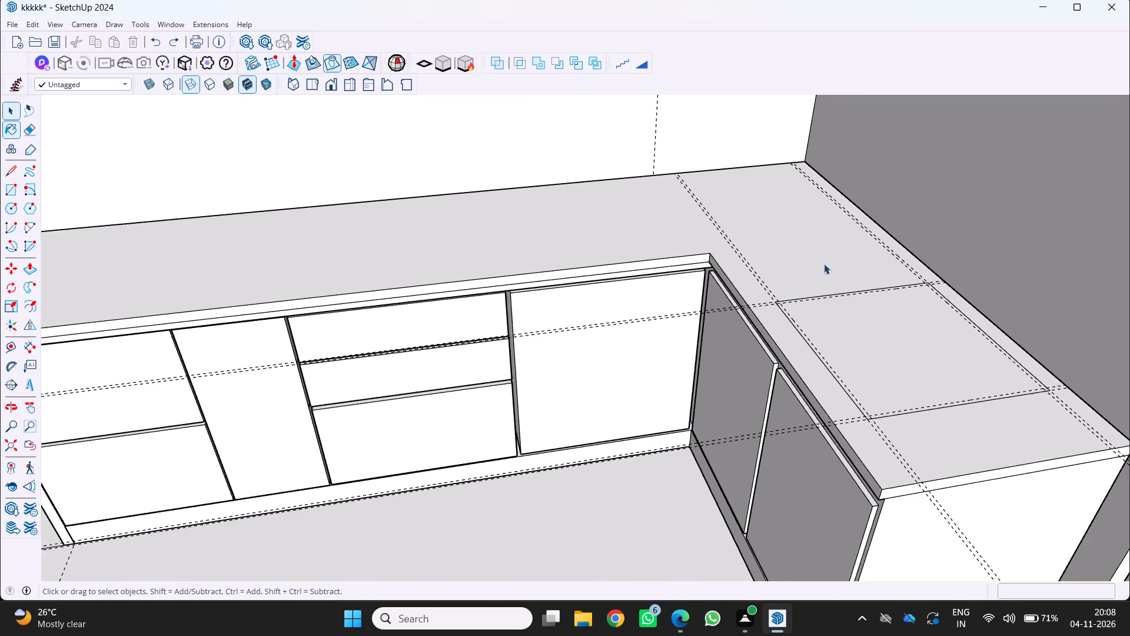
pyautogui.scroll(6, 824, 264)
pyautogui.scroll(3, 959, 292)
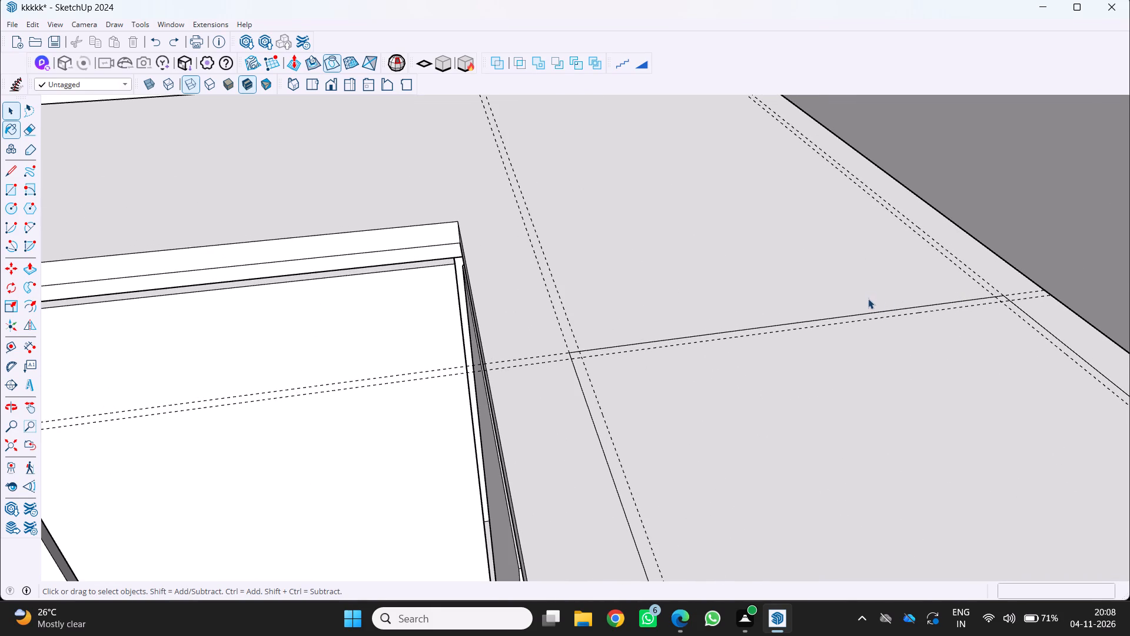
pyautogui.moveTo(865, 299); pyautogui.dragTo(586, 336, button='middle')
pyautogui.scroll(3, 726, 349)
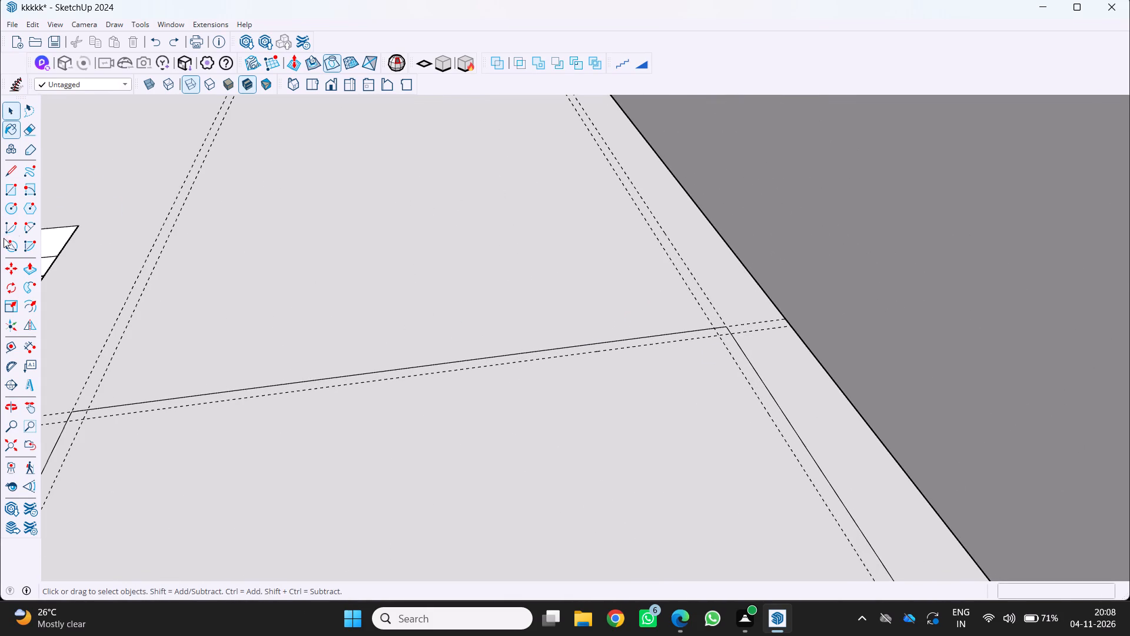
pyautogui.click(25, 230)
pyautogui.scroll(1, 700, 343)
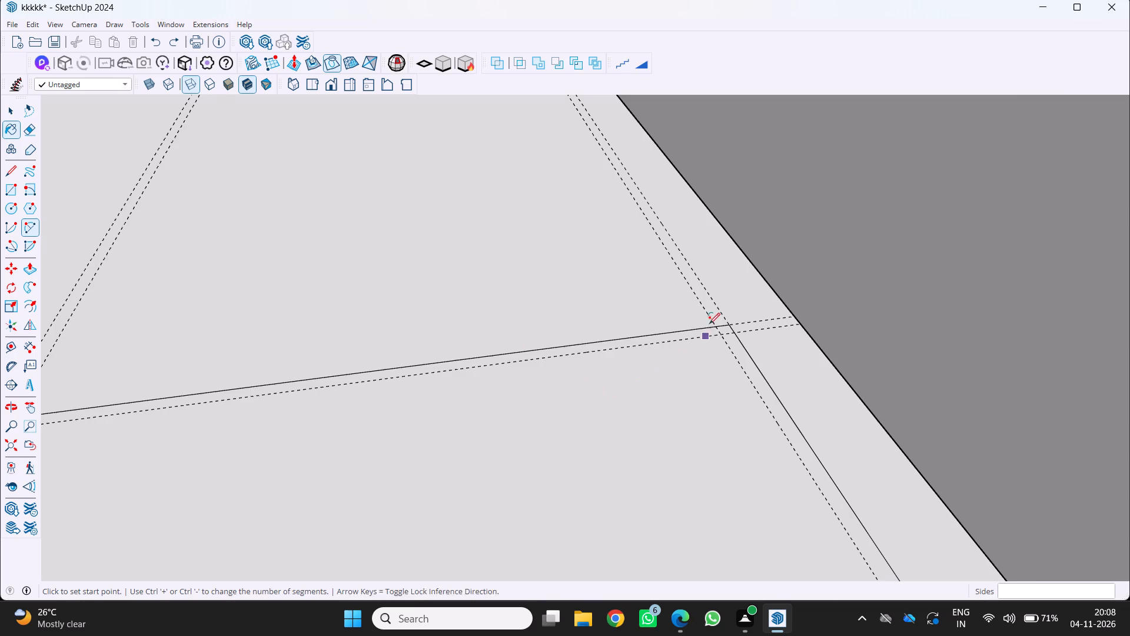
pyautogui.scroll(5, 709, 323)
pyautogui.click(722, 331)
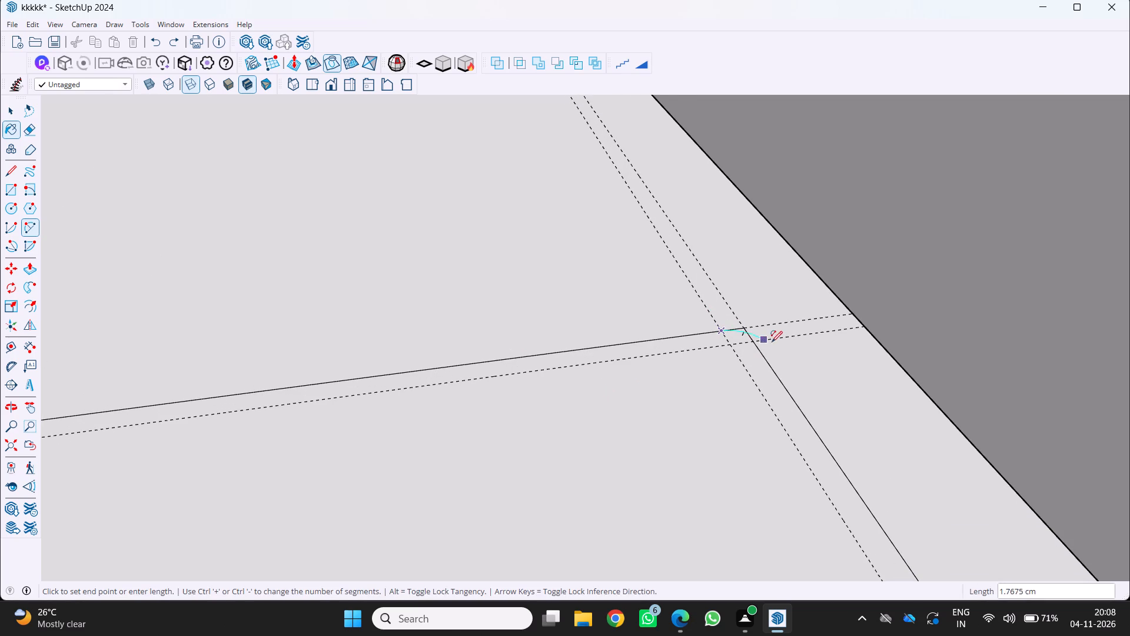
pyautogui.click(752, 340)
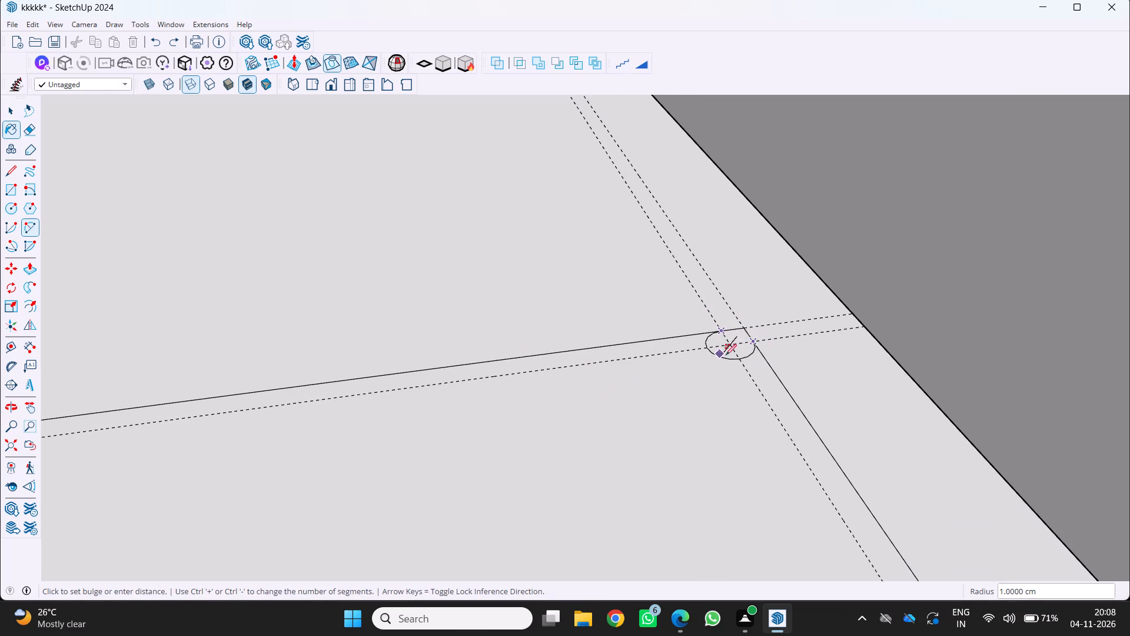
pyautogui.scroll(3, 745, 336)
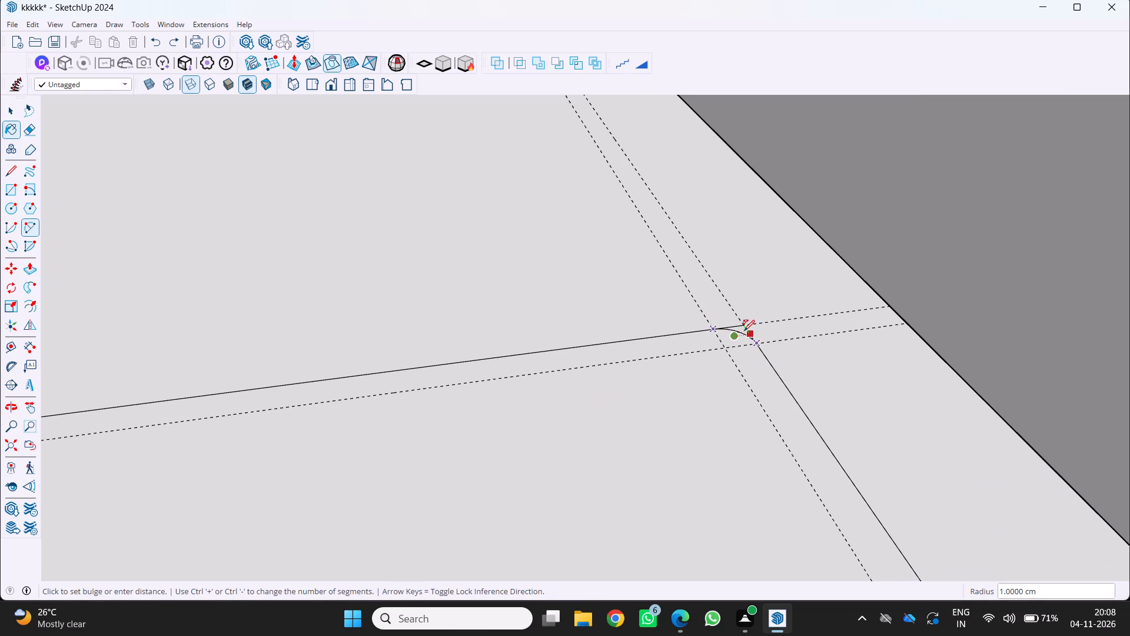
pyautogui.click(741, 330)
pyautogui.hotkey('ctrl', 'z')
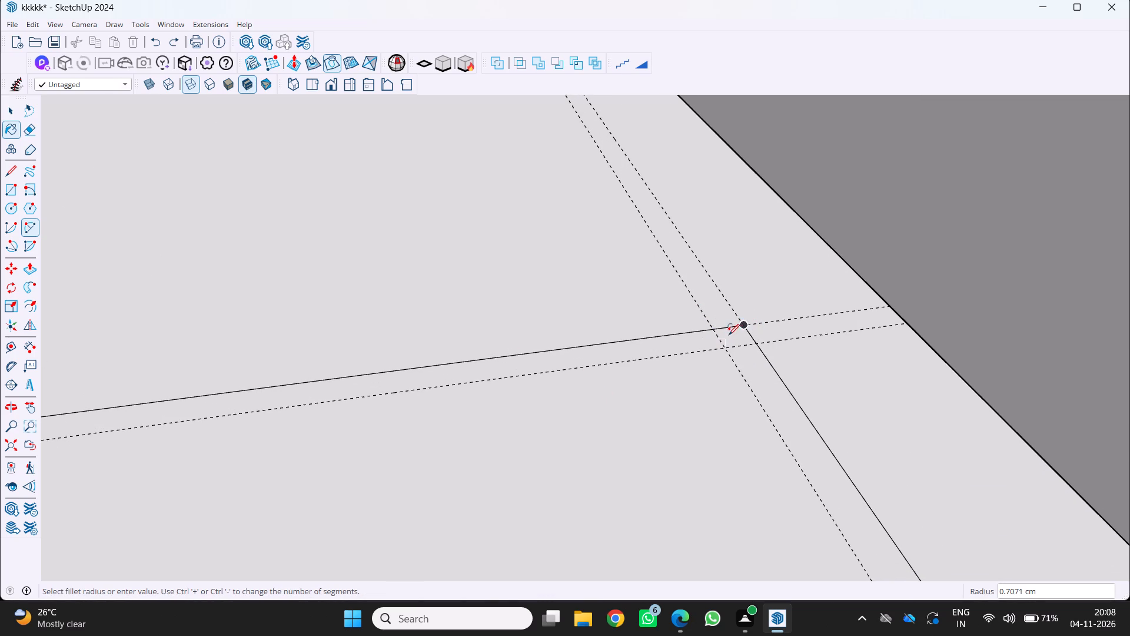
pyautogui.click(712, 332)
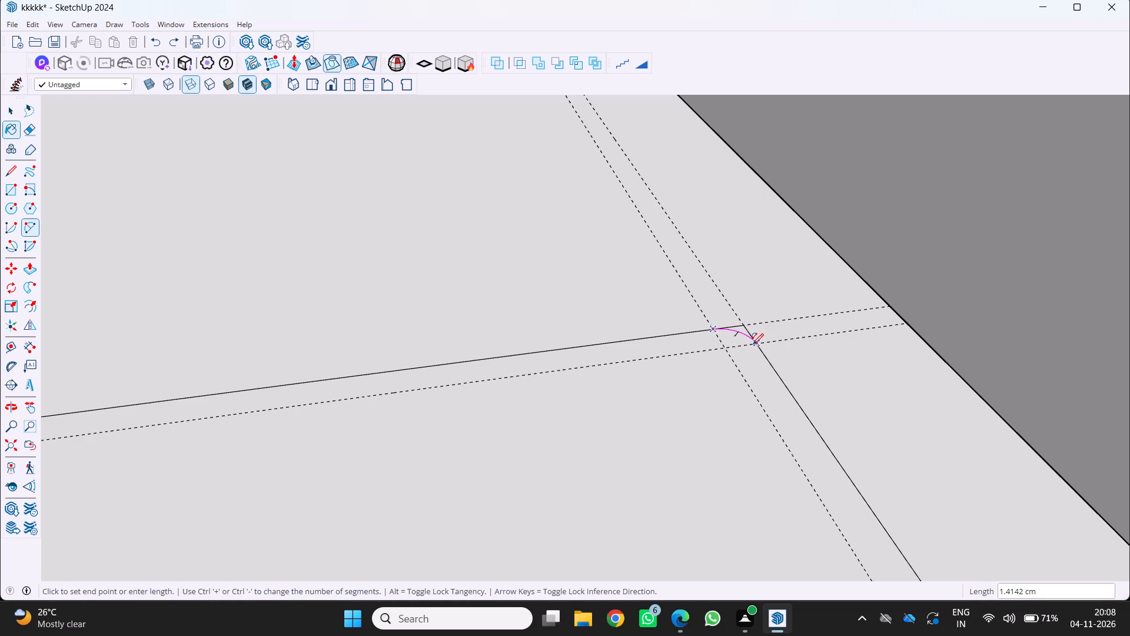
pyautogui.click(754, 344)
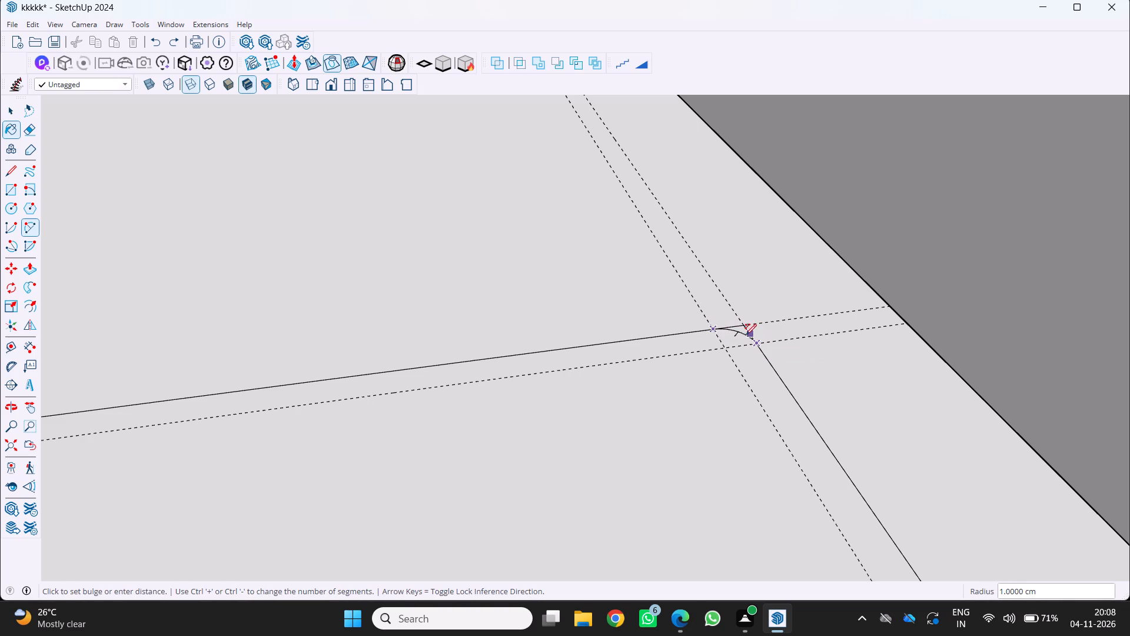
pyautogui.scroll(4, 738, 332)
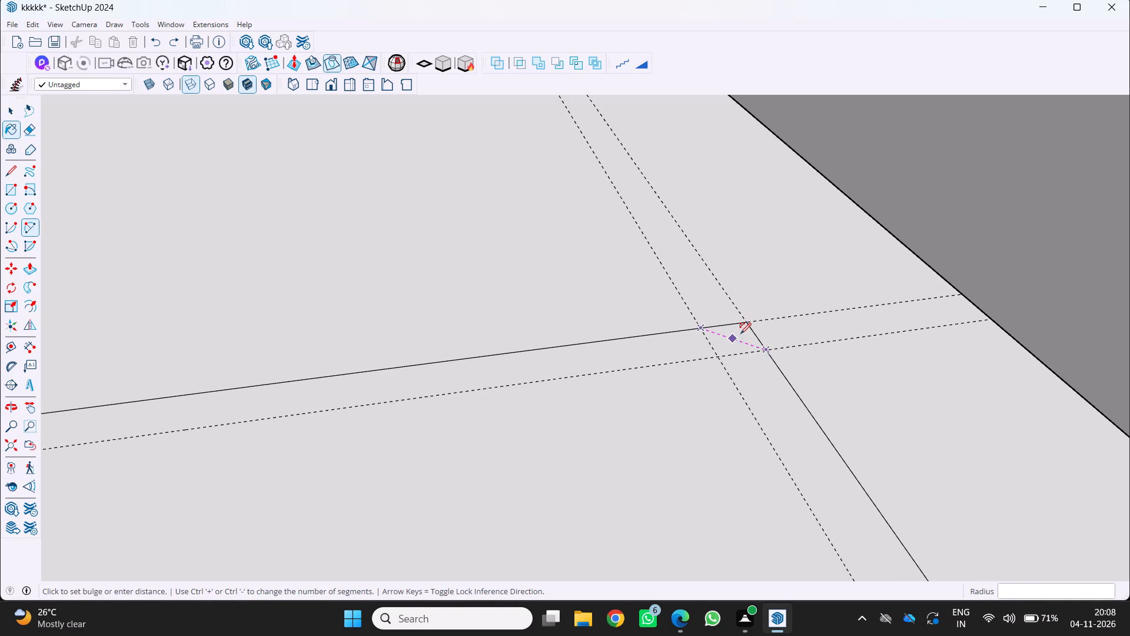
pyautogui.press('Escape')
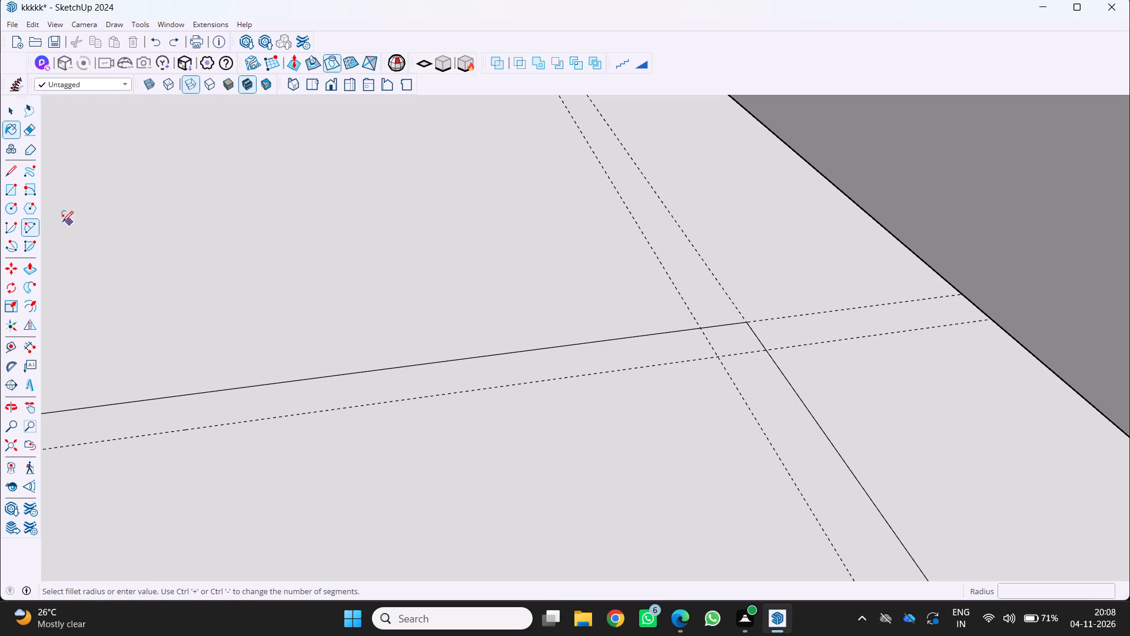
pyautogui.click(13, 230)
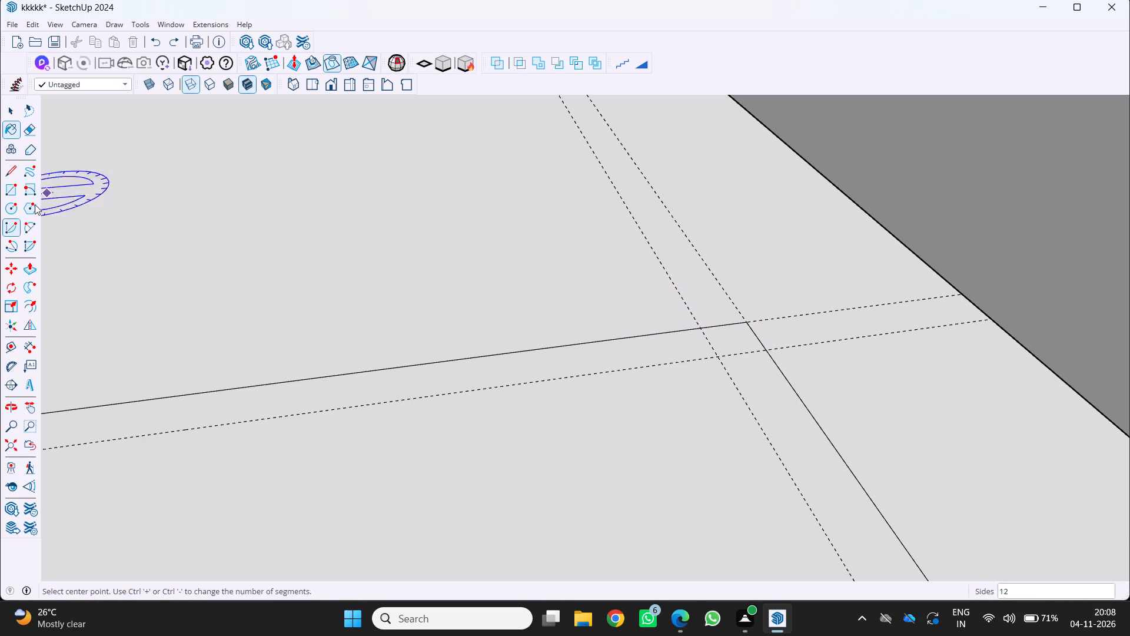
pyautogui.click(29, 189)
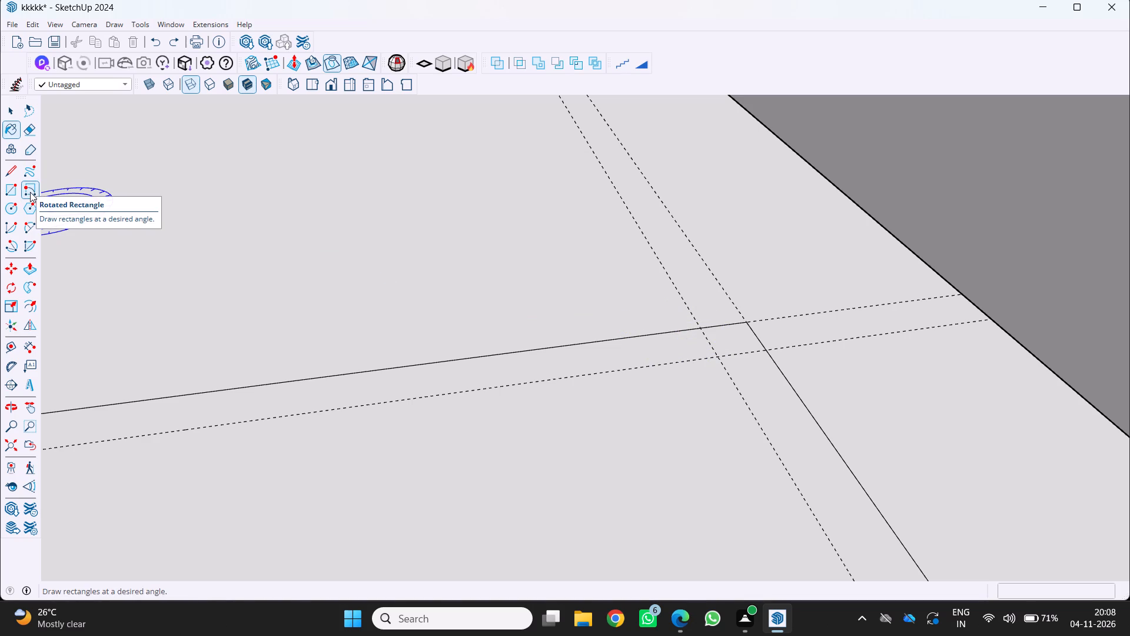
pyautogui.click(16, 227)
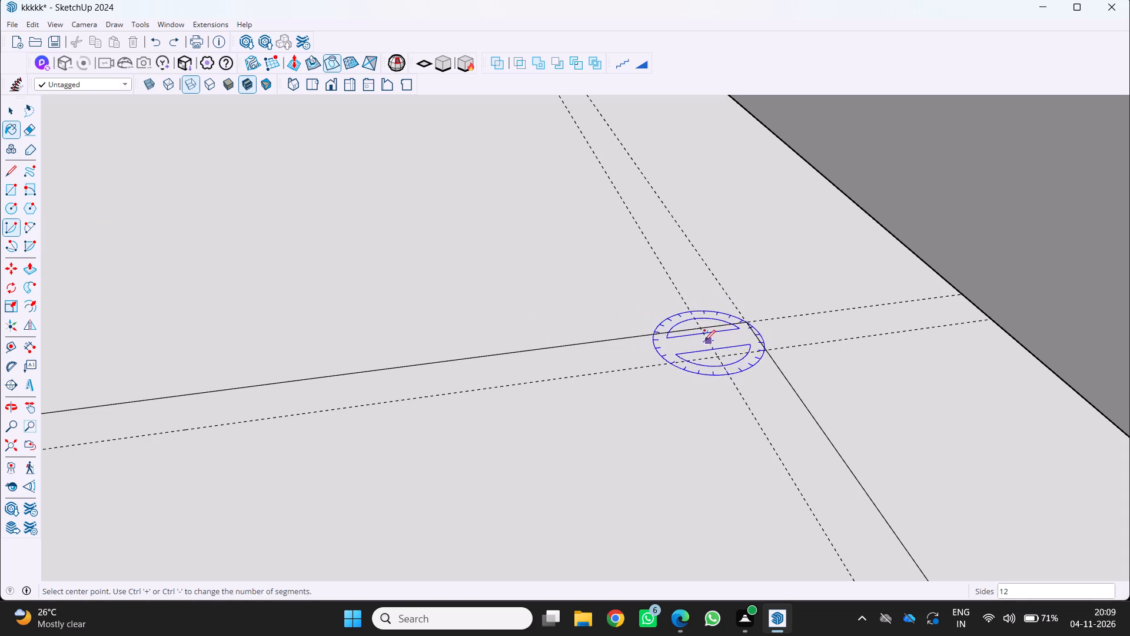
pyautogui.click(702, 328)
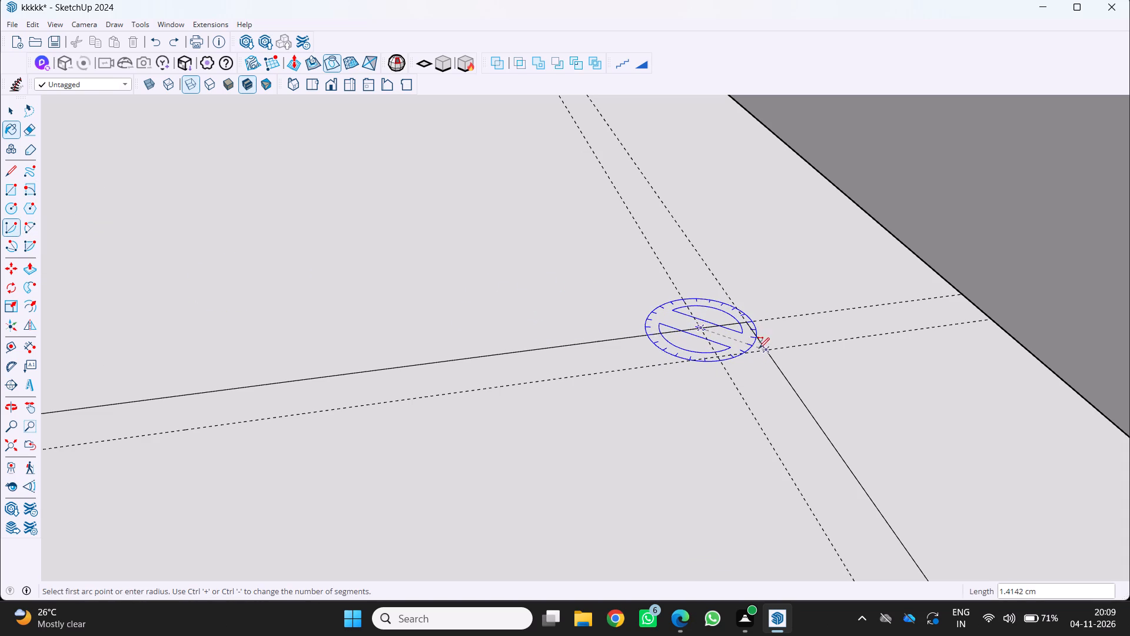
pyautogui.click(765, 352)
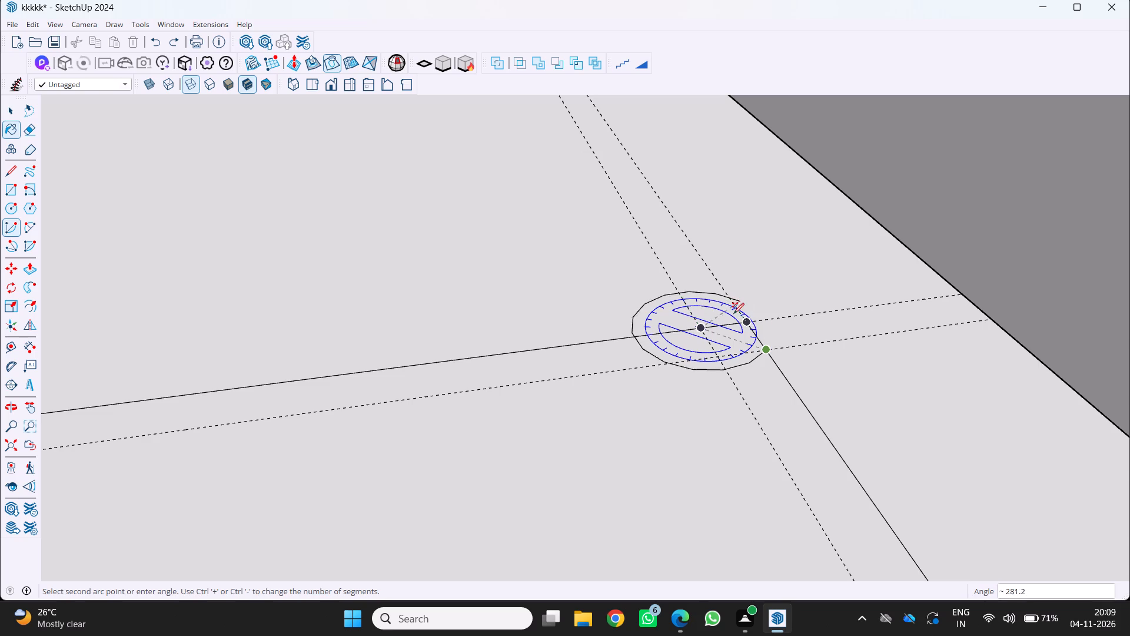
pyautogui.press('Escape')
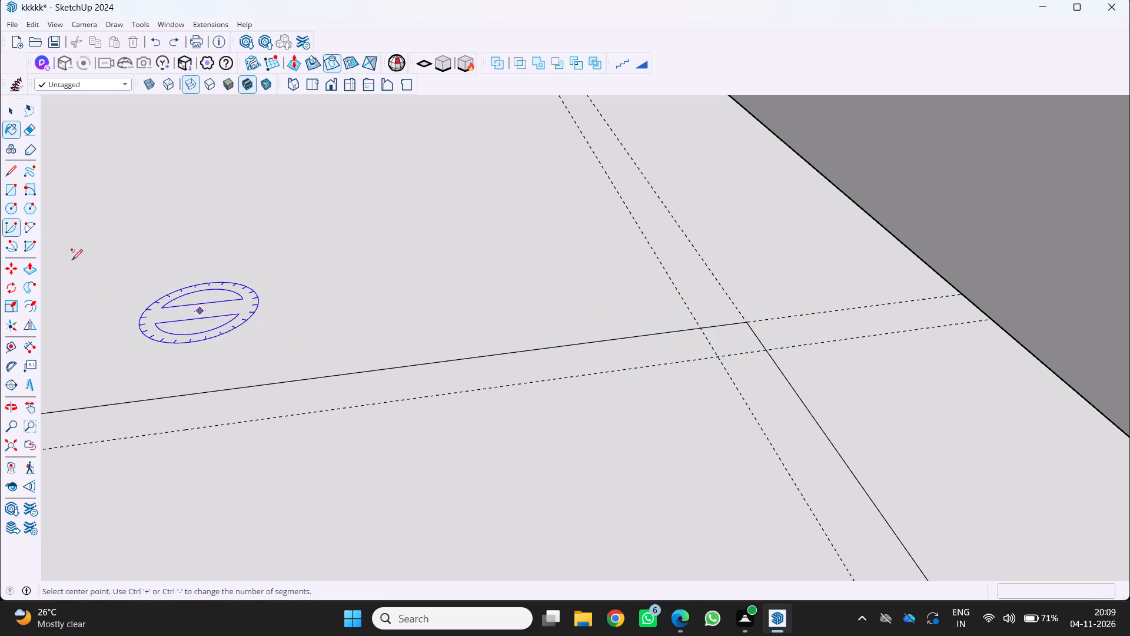
# Draw a 1 cm radius two-point arc between the guide intersections at the countertop rectangle's corner nearest the back and window walls.
pyautogui.click(28, 223)
pyautogui.click(31, 231)
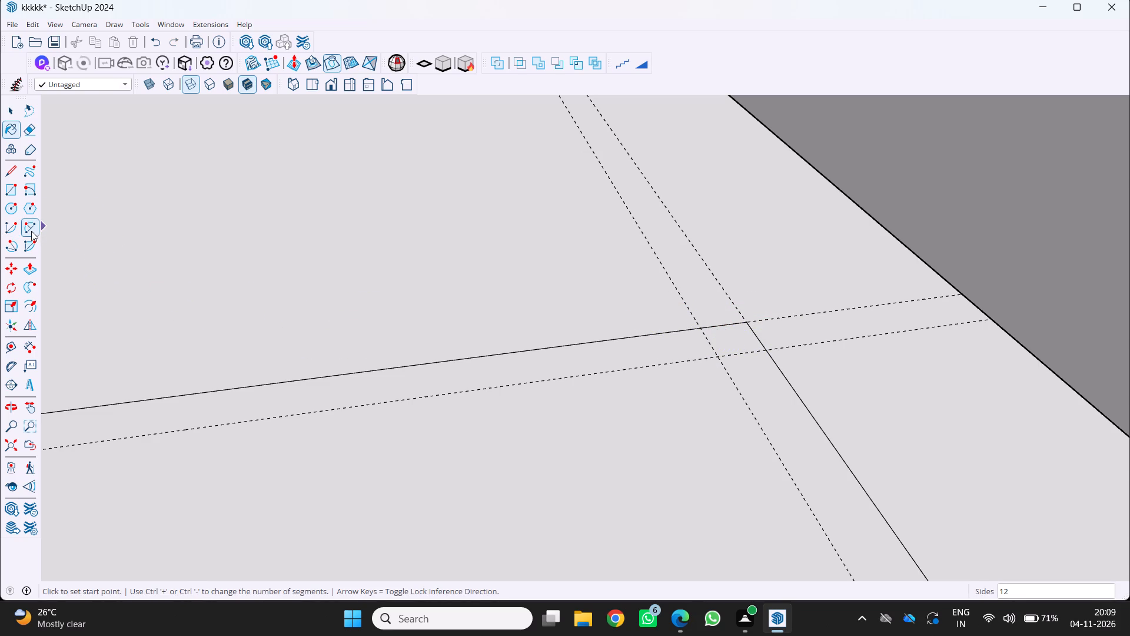
pyautogui.scroll(3, 762, 387)
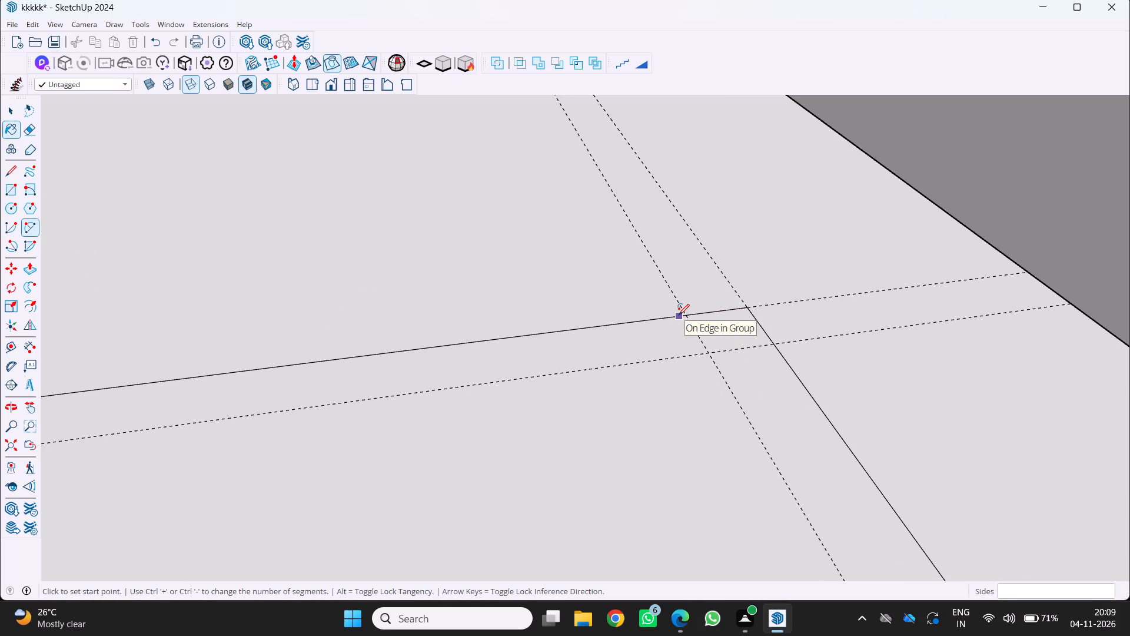
pyautogui.click(685, 314)
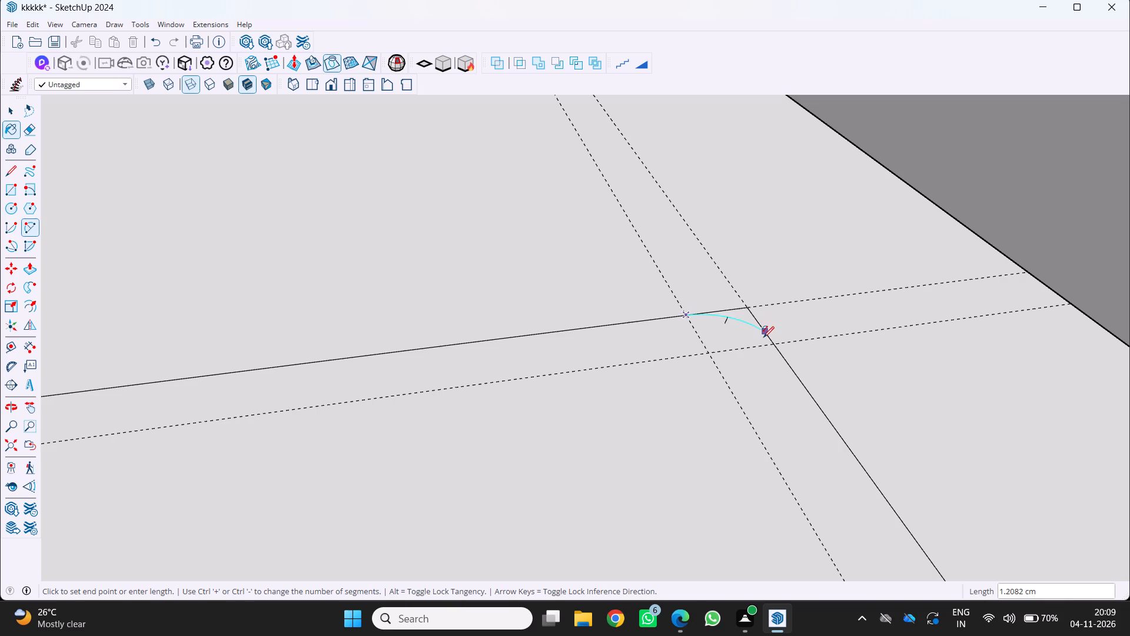
pyautogui.click(772, 347)
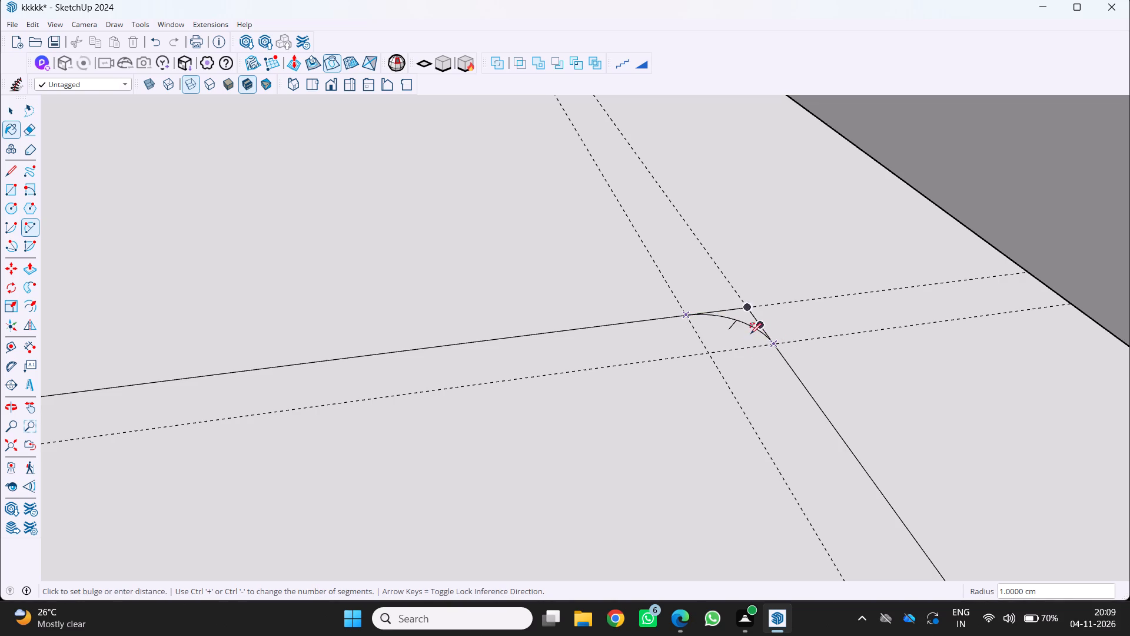
pyautogui.click(750, 326)
# Draw a matching 1 cm radius arc at the rectangle's other back corner, on the cabinet-front side, tangent to both edges.
pyautogui.scroll(-10, 729, 317)
pyautogui.scroll(-9, 682, 356)
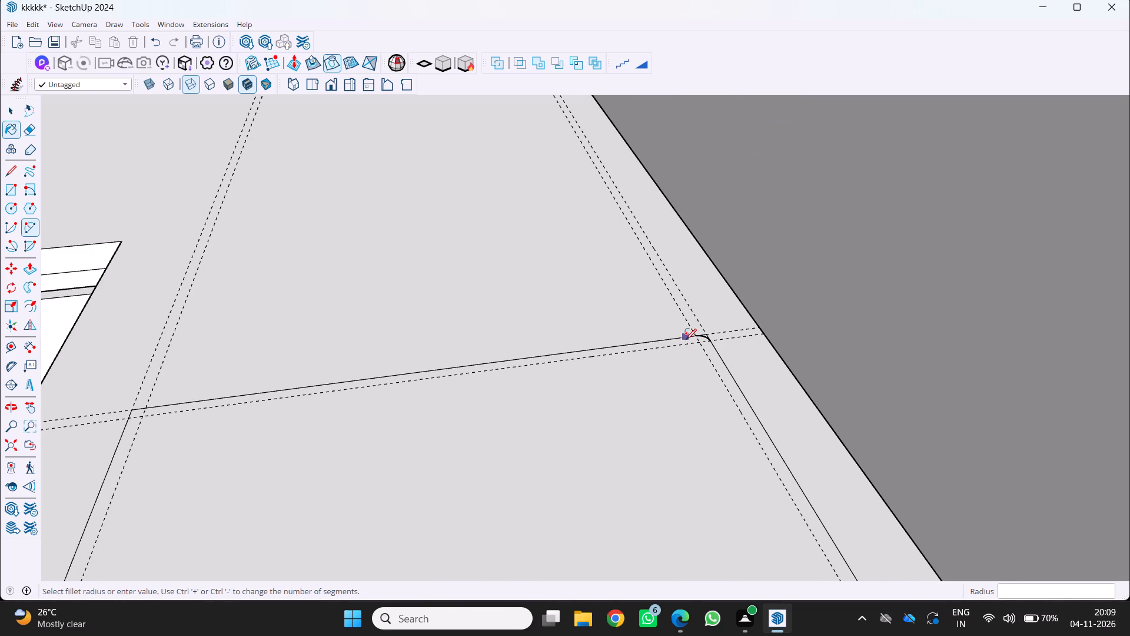
pyautogui.moveTo(686, 339); pyautogui.dragTo(787, 279, button='middle')
pyautogui.scroll(4, 111, 350)
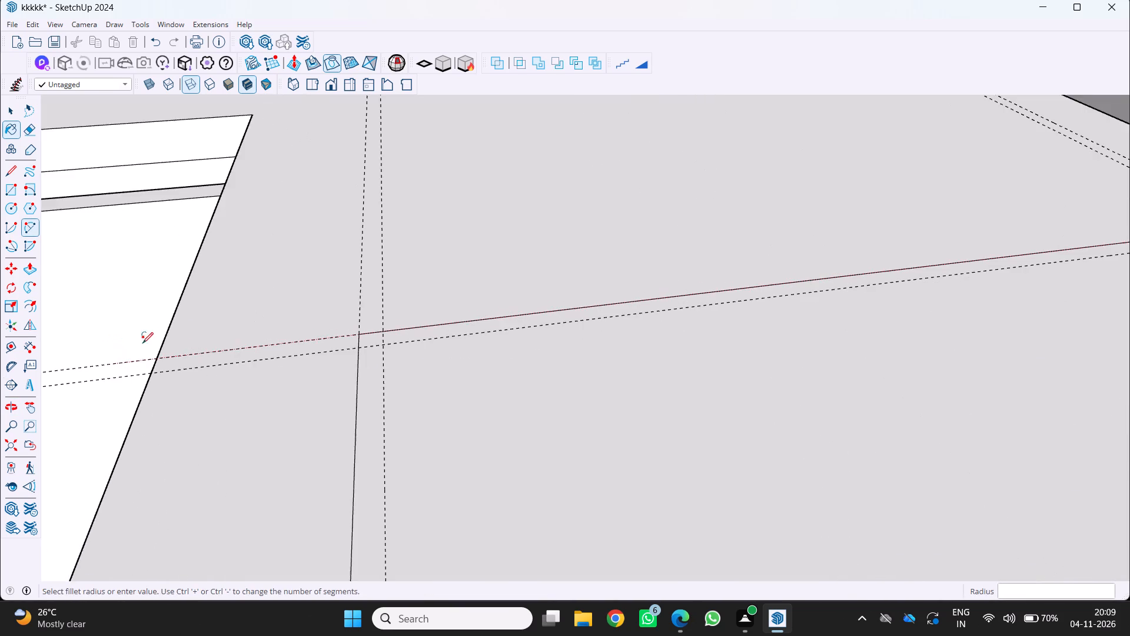
pyautogui.scroll(9, 142, 343)
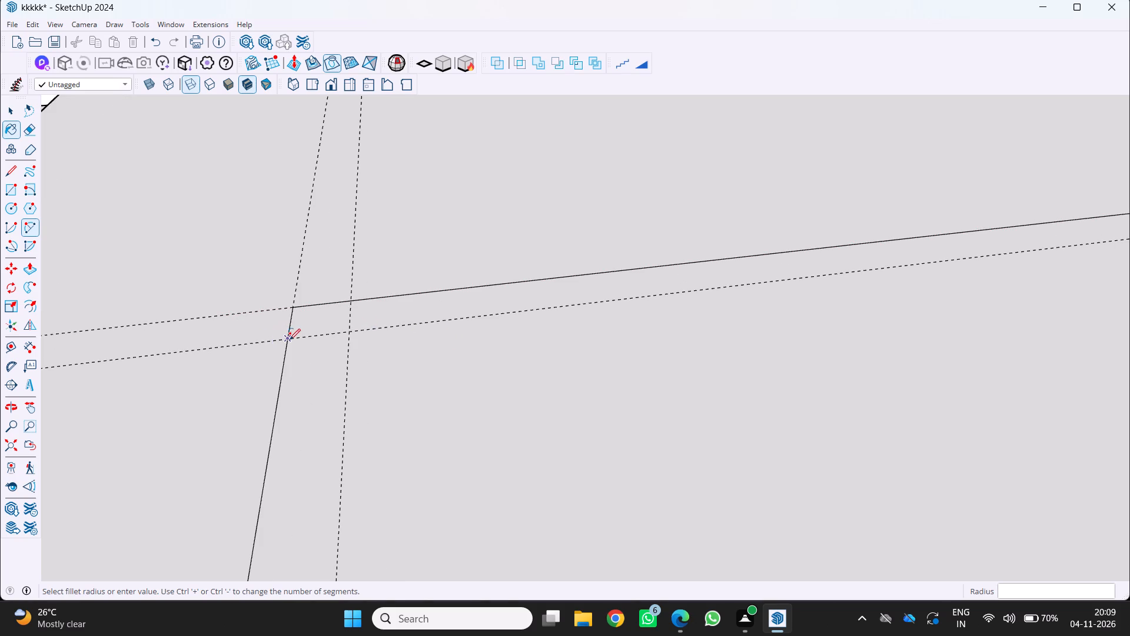
pyautogui.click(290, 339)
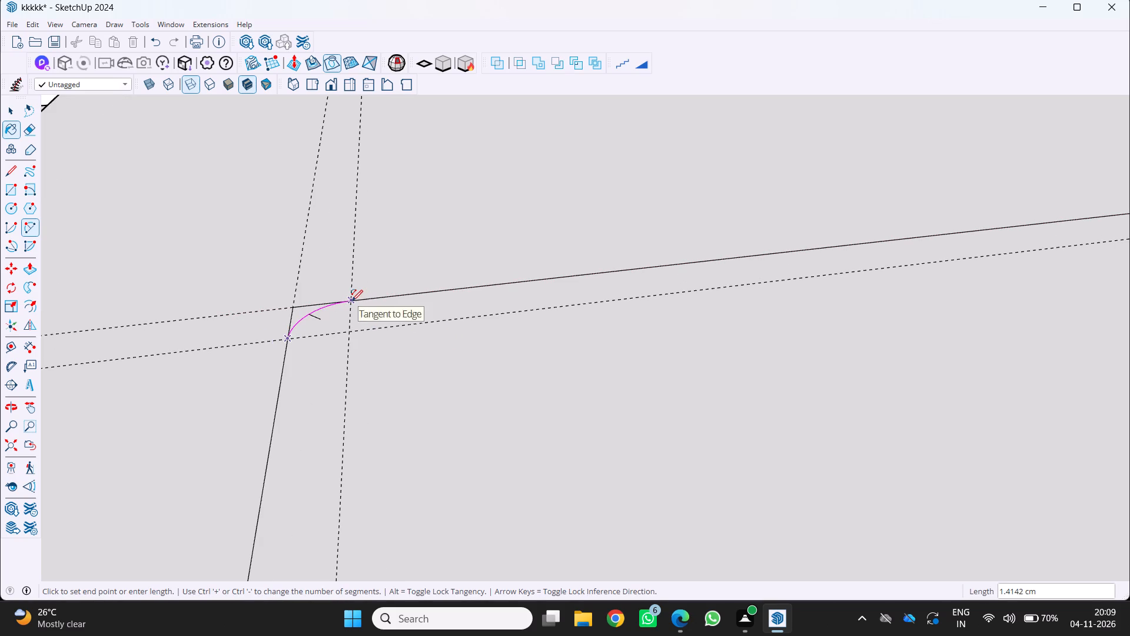
pyautogui.click(352, 300)
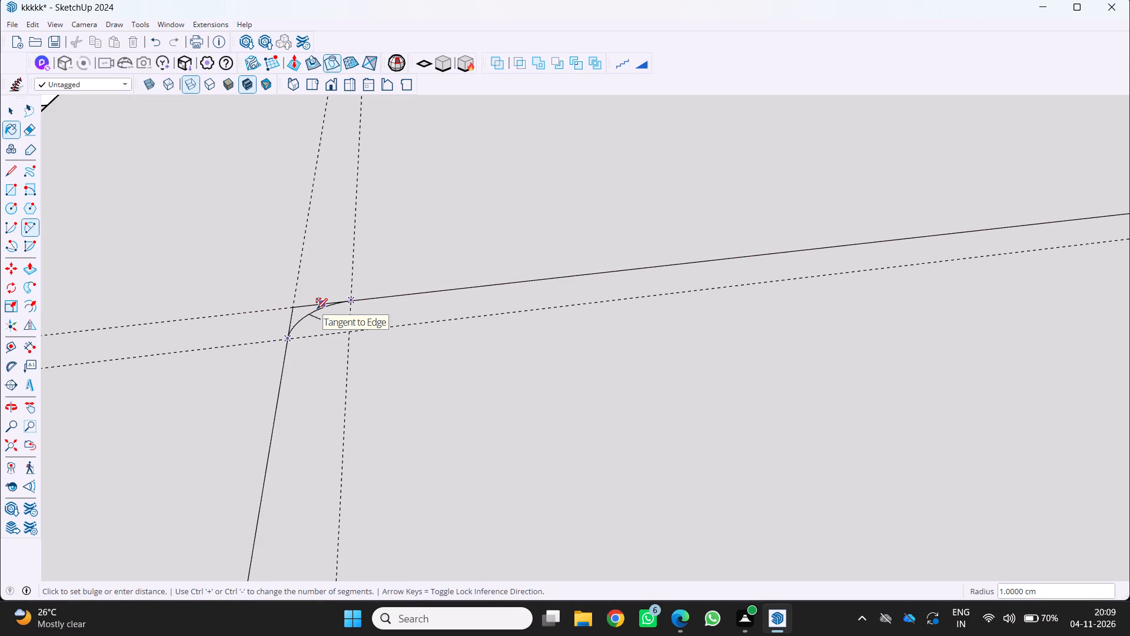
pyautogui.click(317, 309)
# Draw a corner arc with a 1.4142 cm chord at the rectangle's window-wall corner nearest the countertop's free end.
pyautogui.scroll(-20, 305, 332)
pyautogui.scroll(-3, 305, 332)
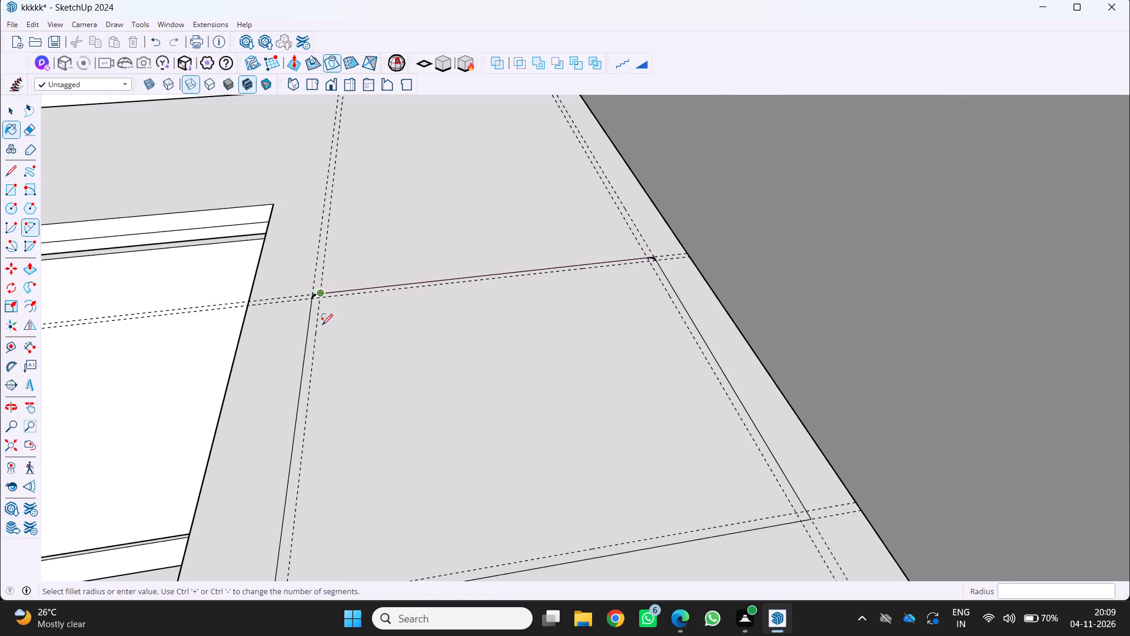
pyautogui.scroll(6, 822, 492)
pyautogui.middleClick(821, 541)
pyautogui.moveTo(822, 539); pyautogui.dragTo(907, 485, button='middle')
pyautogui.middleClick(907, 483)
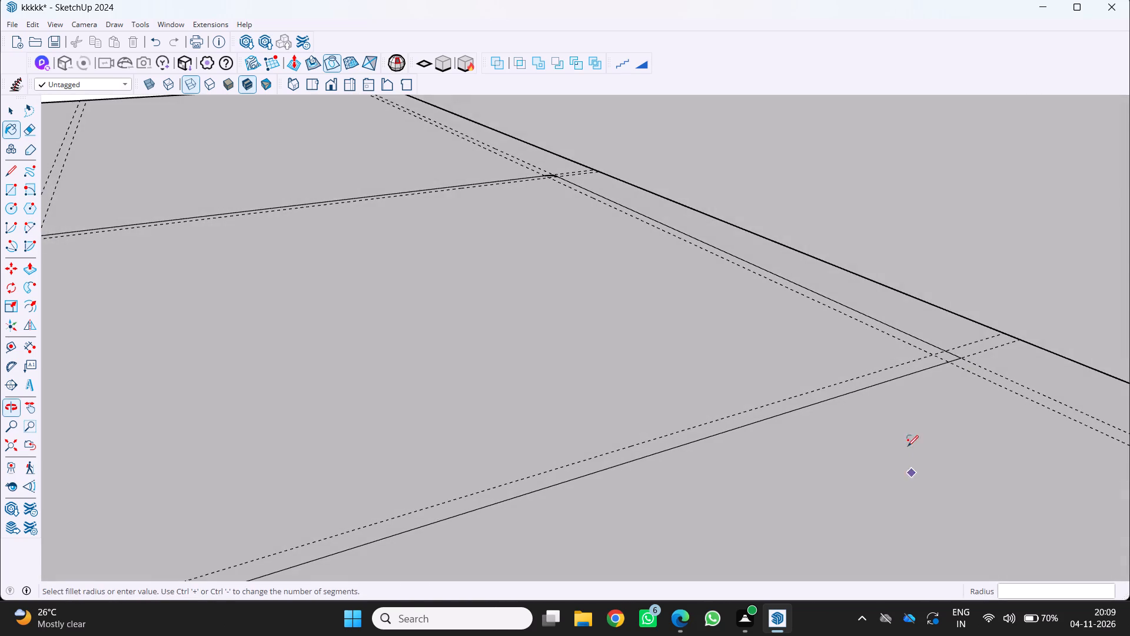
pyautogui.scroll(11, 930, 370)
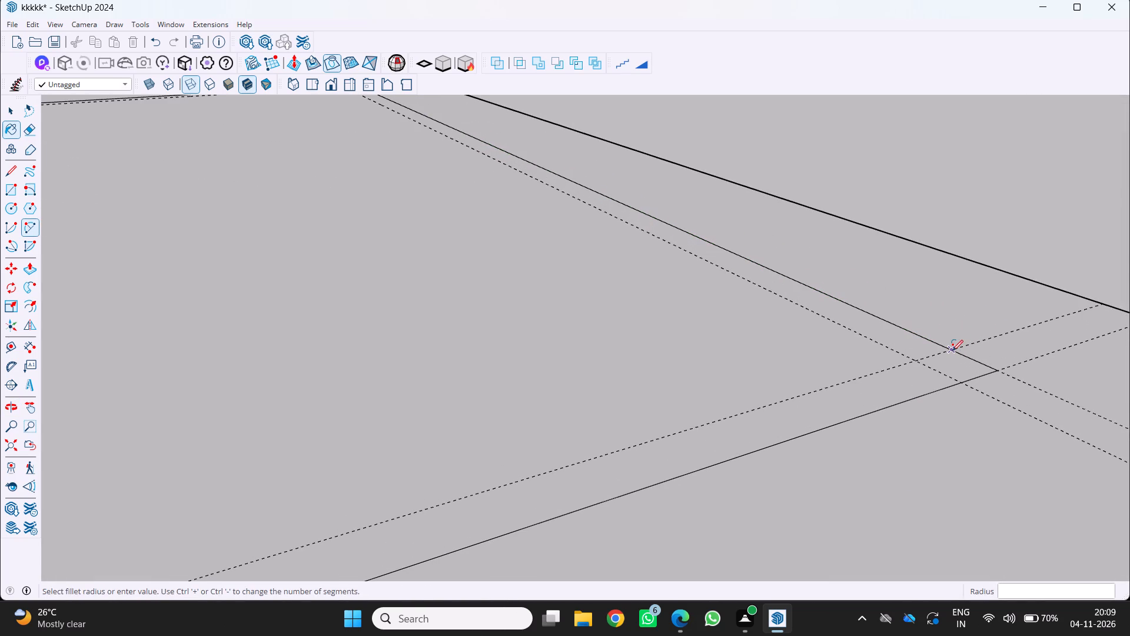
pyautogui.click(950, 349)
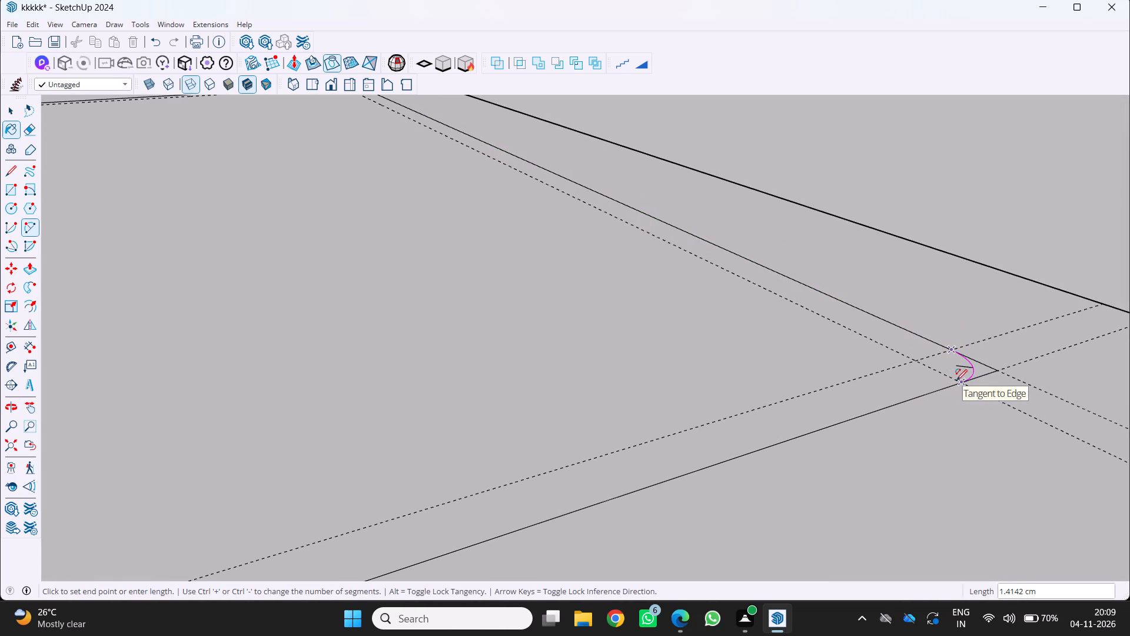
pyautogui.click(959, 381)
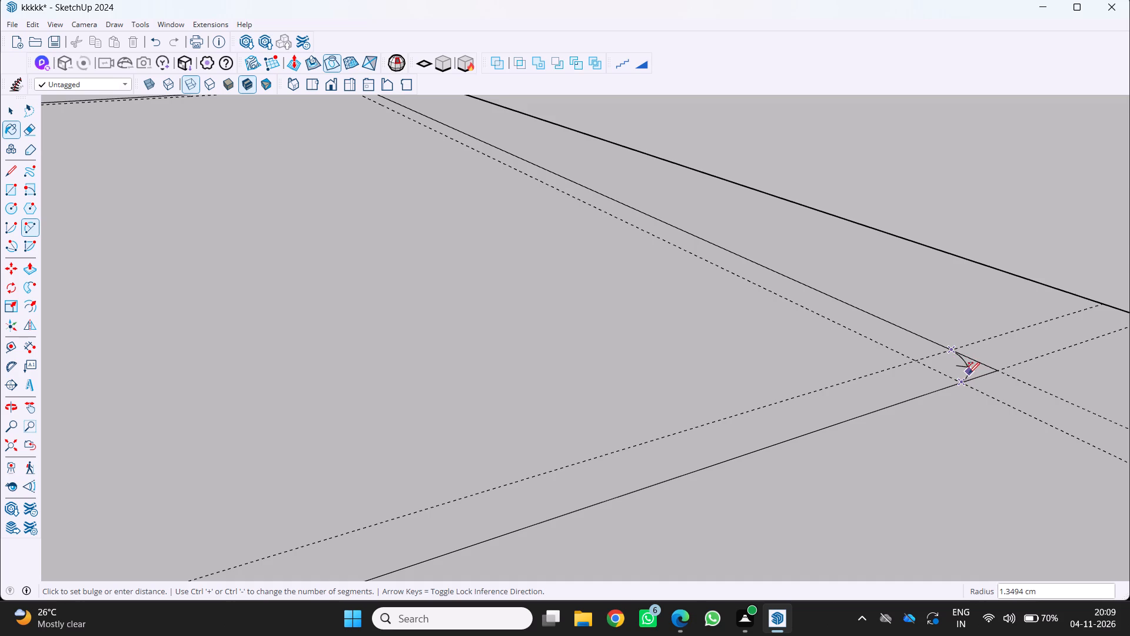
pyautogui.click(971, 372)
# Draw a two-point arc between the guide intersections at the countertop rectangle's cabinet-front corner nearest the free end.
pyautogui.scroll(-11, 916, 375)
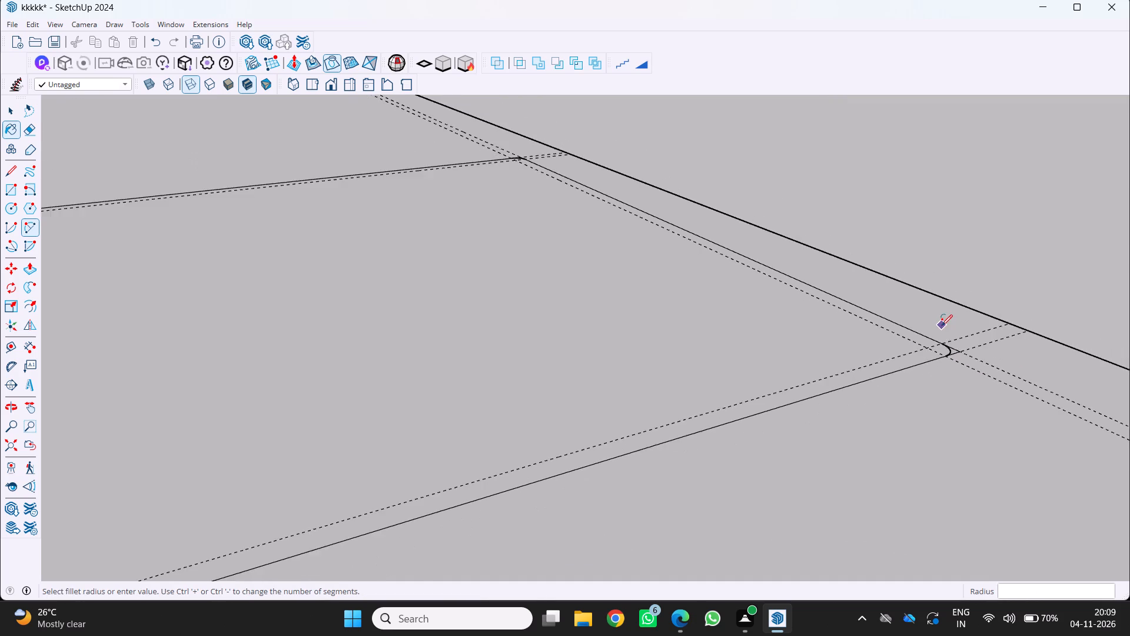
pyautogui.scroll(-5, 942, 325)
pyautogui.scroll(13, 395, 526)
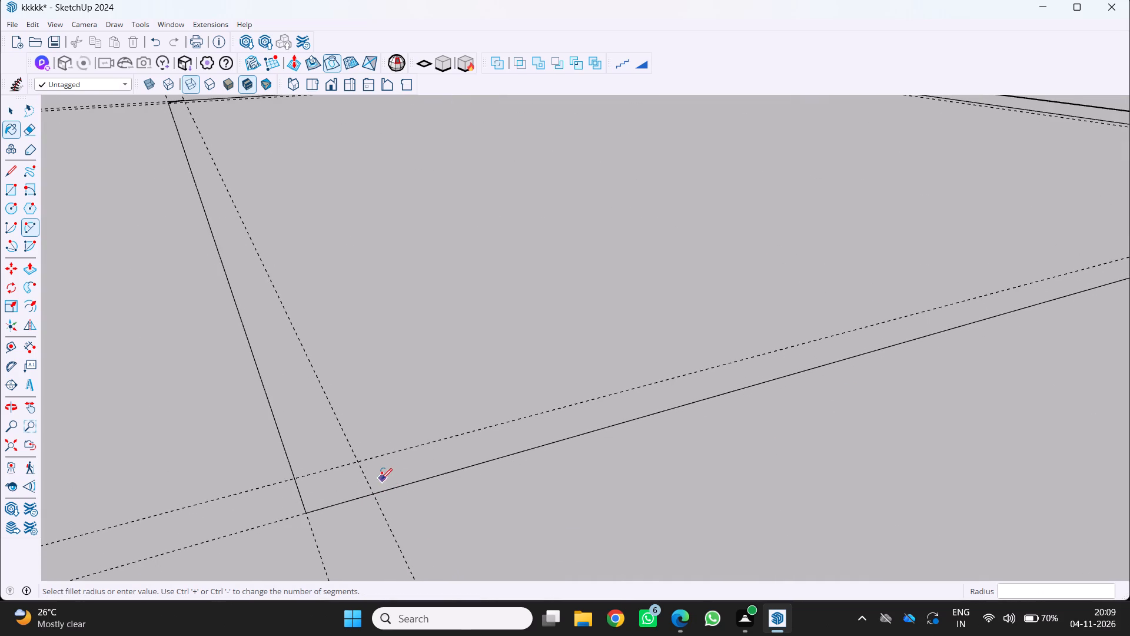
pyautogui.click(375, 495)
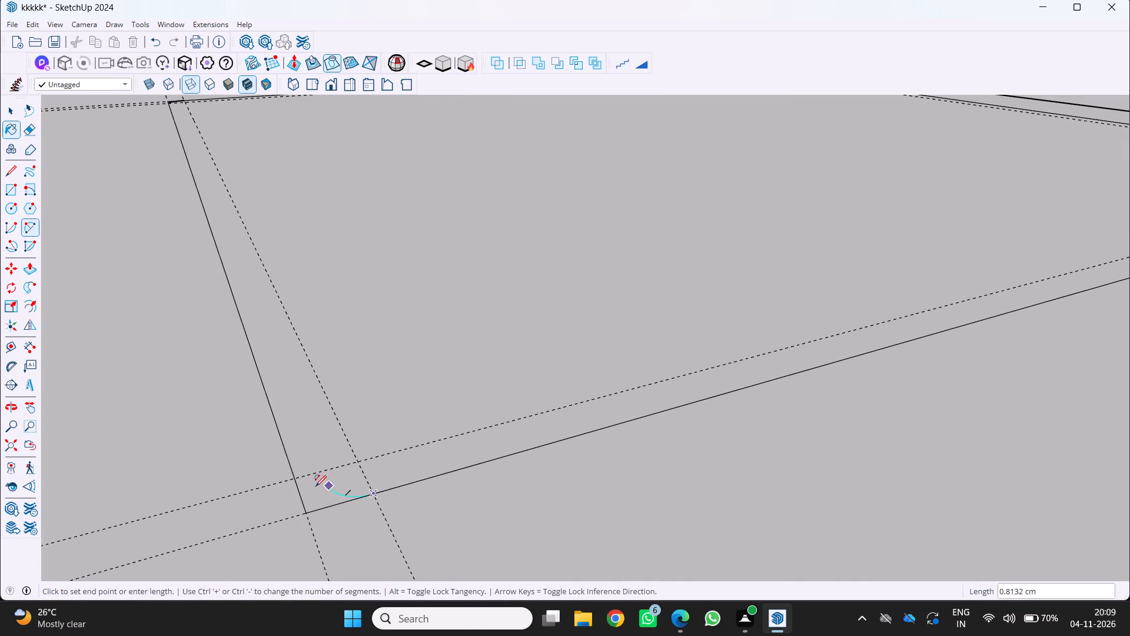
pyautogui.click(294, 478)
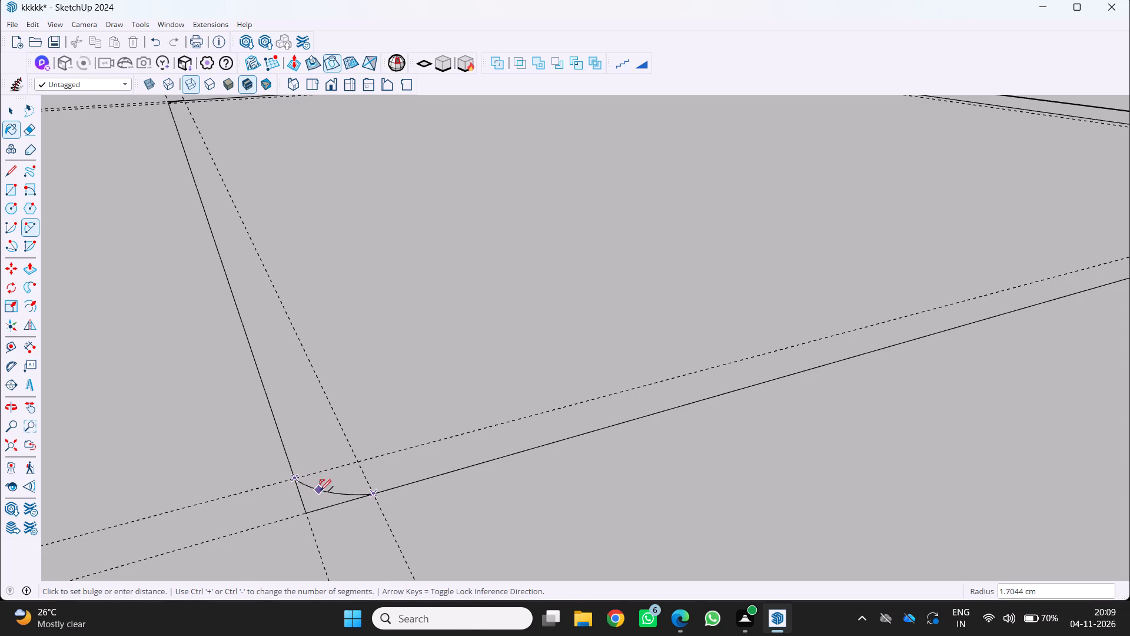
pyautogui.click(311, 497)
pyautogui.scroll(-4, 377, 493)
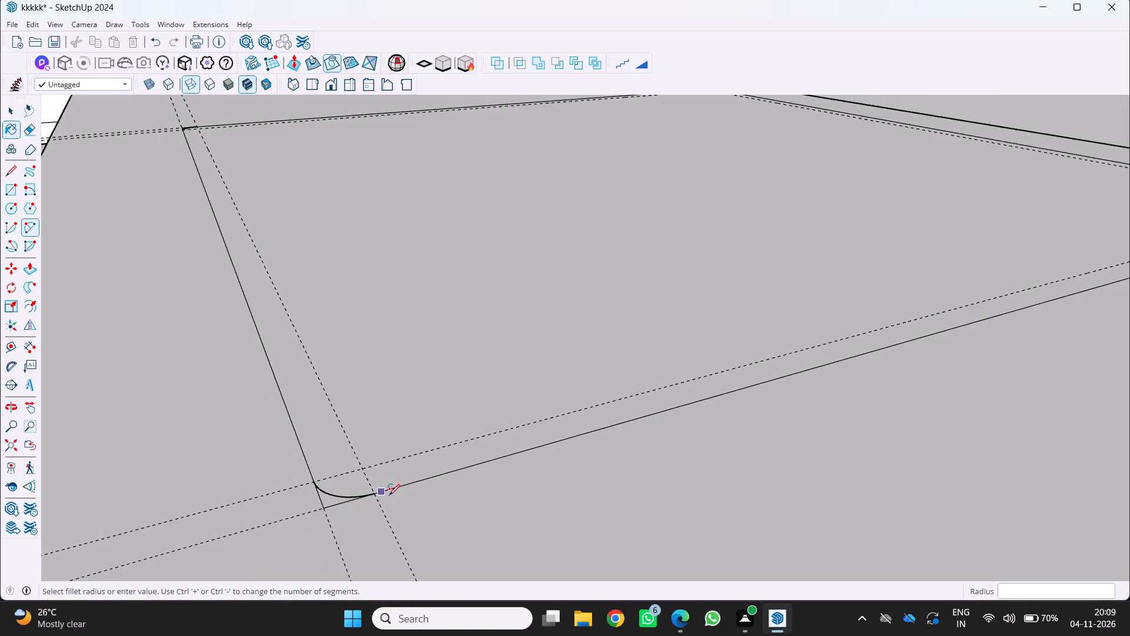
pyautogui.scroll(-2, 420, 481)
pyautogui.press('space')
# Examine the corner arcs of the countertop rectangle close up and from several angles, including the window-wall corner nearest the back wall.
pyautogui.scroll(-2, 370, 496)
pyautogui.moveTo(383, 495); pyautogui.dragTo(526, 467, button='middle')
pyautogui.scroll(-6, 526, 467)
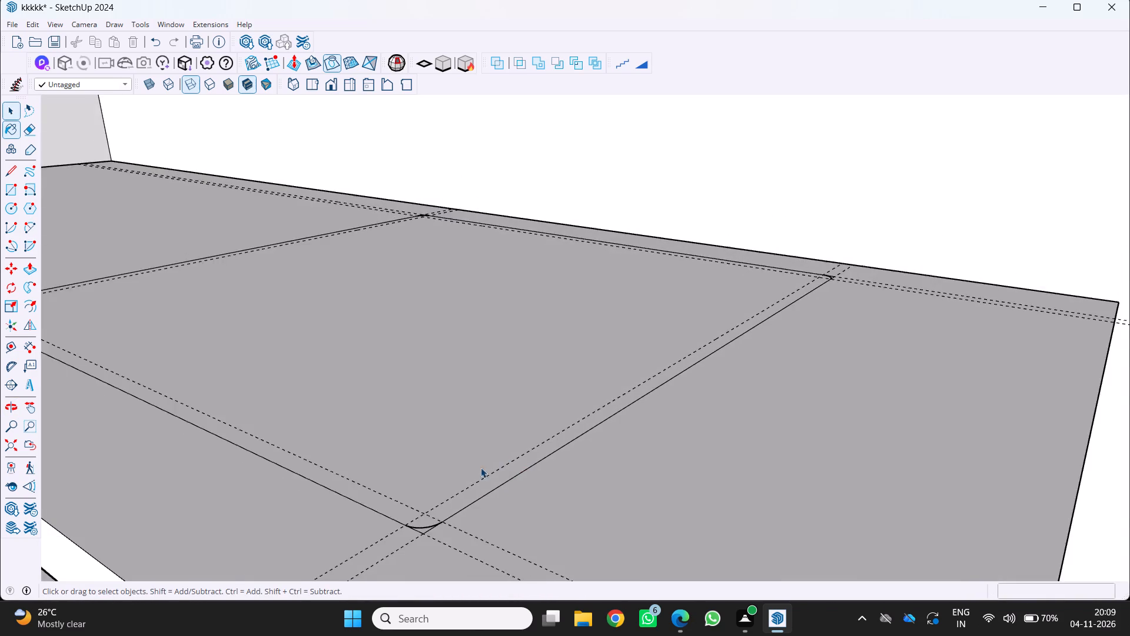
pyautogui.scroll(-2, 481, 468)
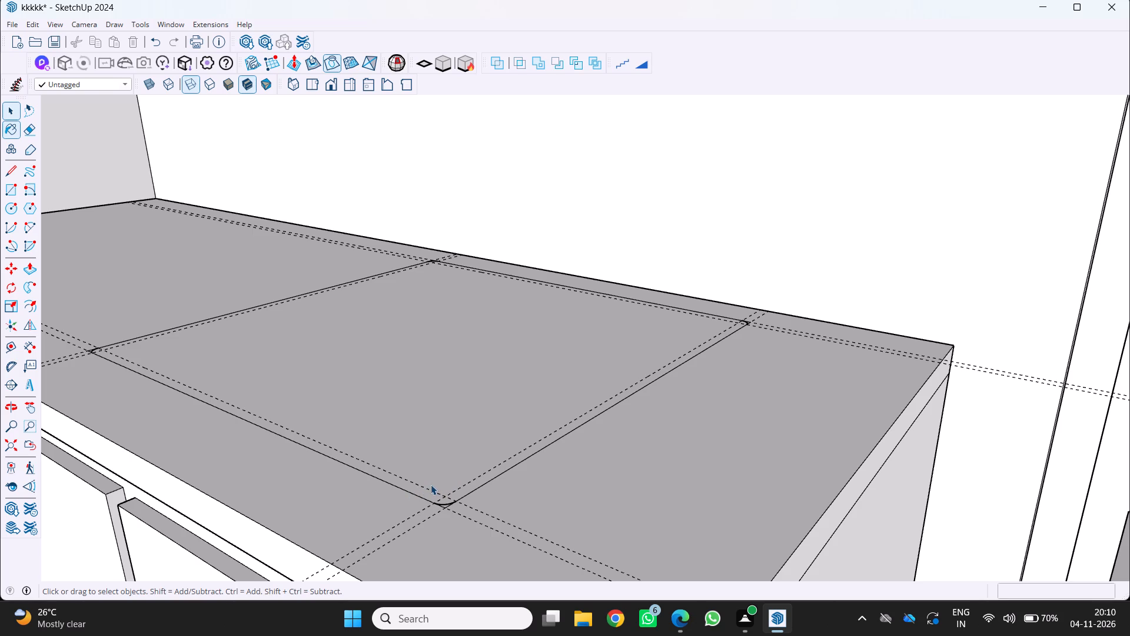
pyautogui.scroll(2, 436, 377)
pyautogui.moveTo(439, 380); pyautogui.dragTo(639, 422, button='middle')
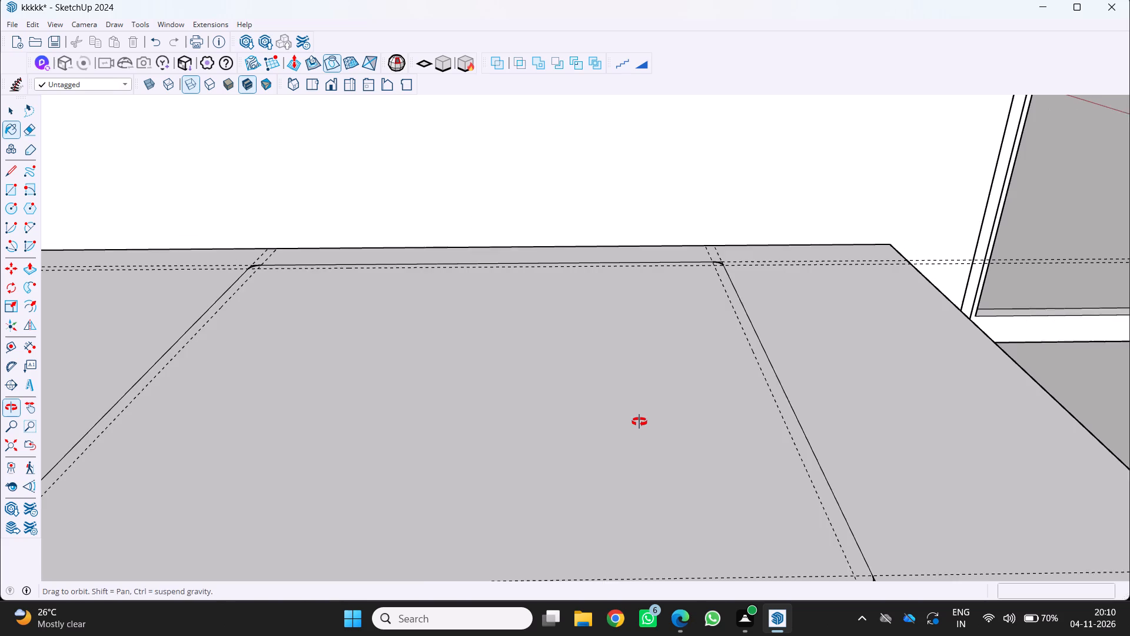
pyautogui.moveTo(639, 422); pyautogui.dragTo(639, 420, button='middle')
pyautogui.scroll(12, 205, 260)
pyautogui.moveTo(259, 289); pyautogui.dragTo(373, 361, button='middle')
pyautogui.scroll(3, 87, 396)
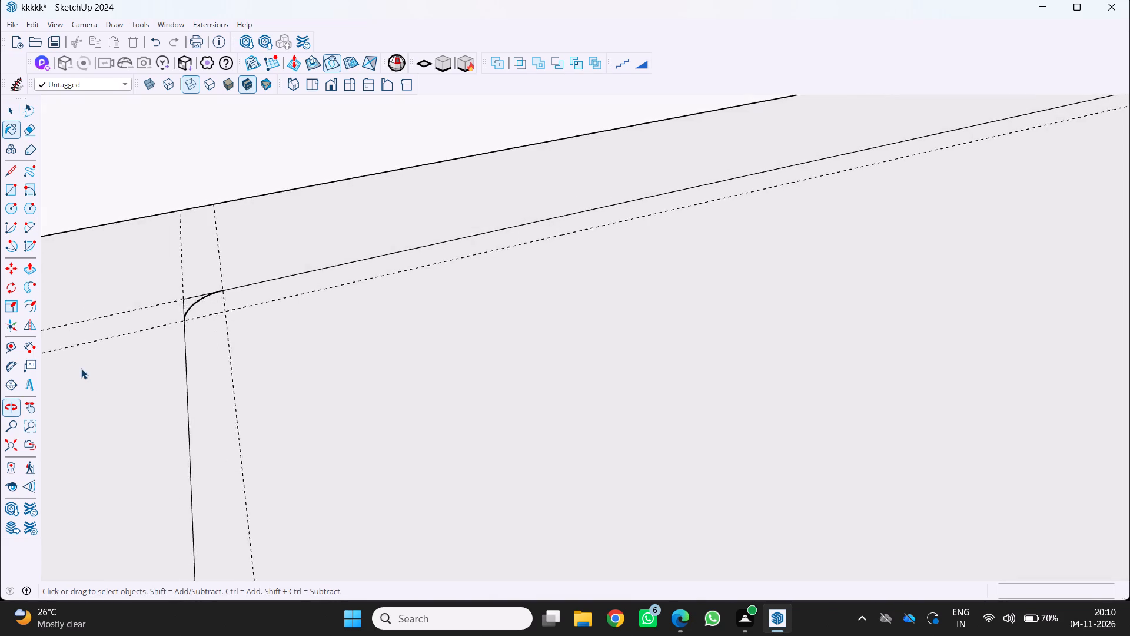
pyautogui.scroll(11, 81, 369)
pyautogui.scroll(8, 180, 313)
pyautogui.moveTo(176, 294); pyautogui.dragTo(334, 259, button='middle')
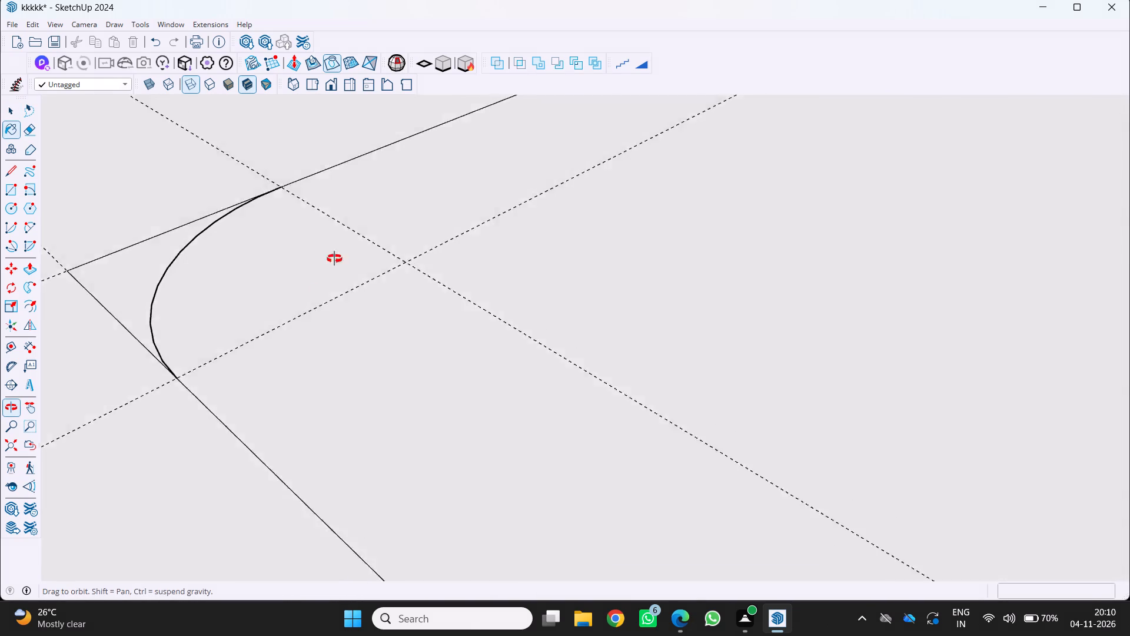
pyautogui.moveTo(334, 259); pyautogui.dragTo(346, 243, button='middle')
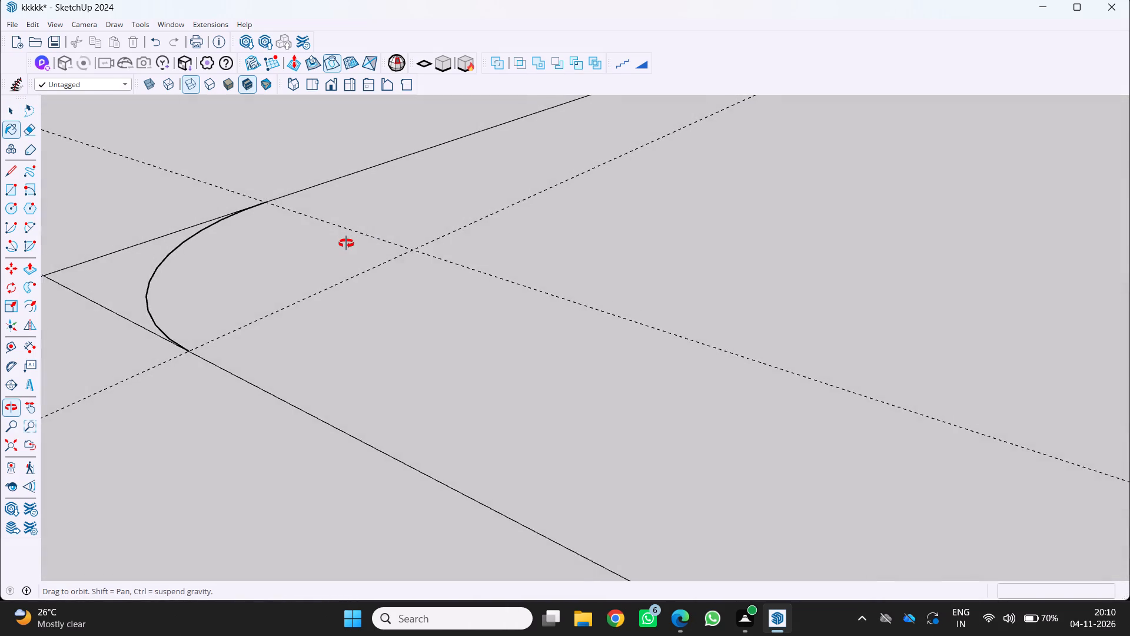
pyautogui.moveTo(346, 243); pyautogui.dragTo(333, 264, button='middle')
pyautogui.scroll(-7, 331, 263)
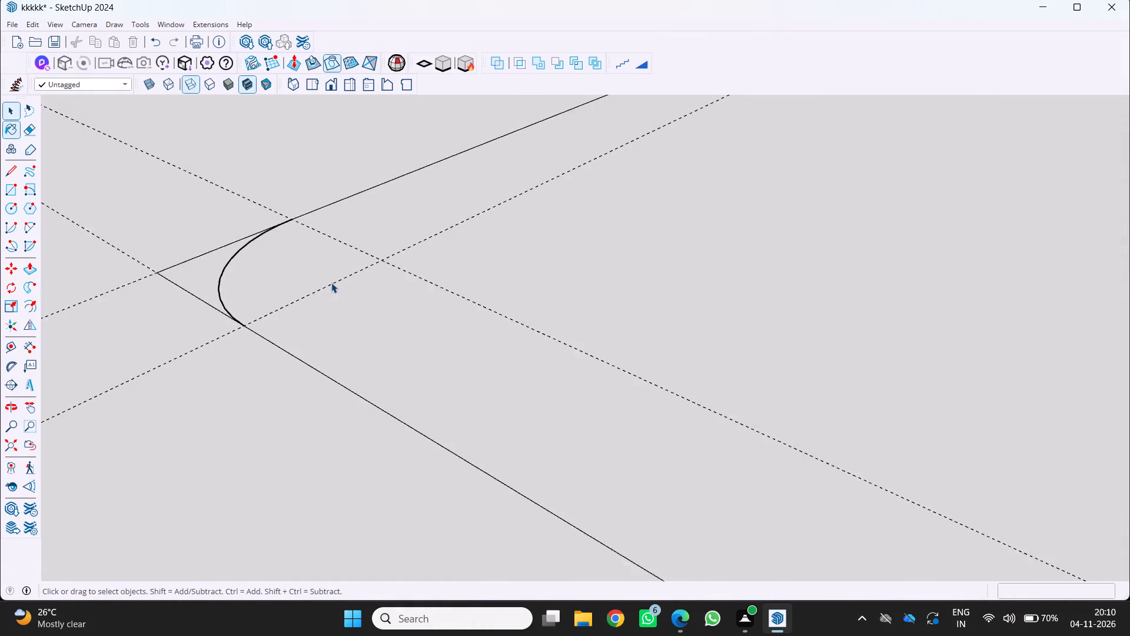
pyautogui.scroll(-10, 331, 283)
pyautogui.moveTo(311, 290); pyautogui.dragTo(139, 280, button='middle')
pyautogui.middleClick(137, 281)
pyautogui.scroll(-19, 137, 281)
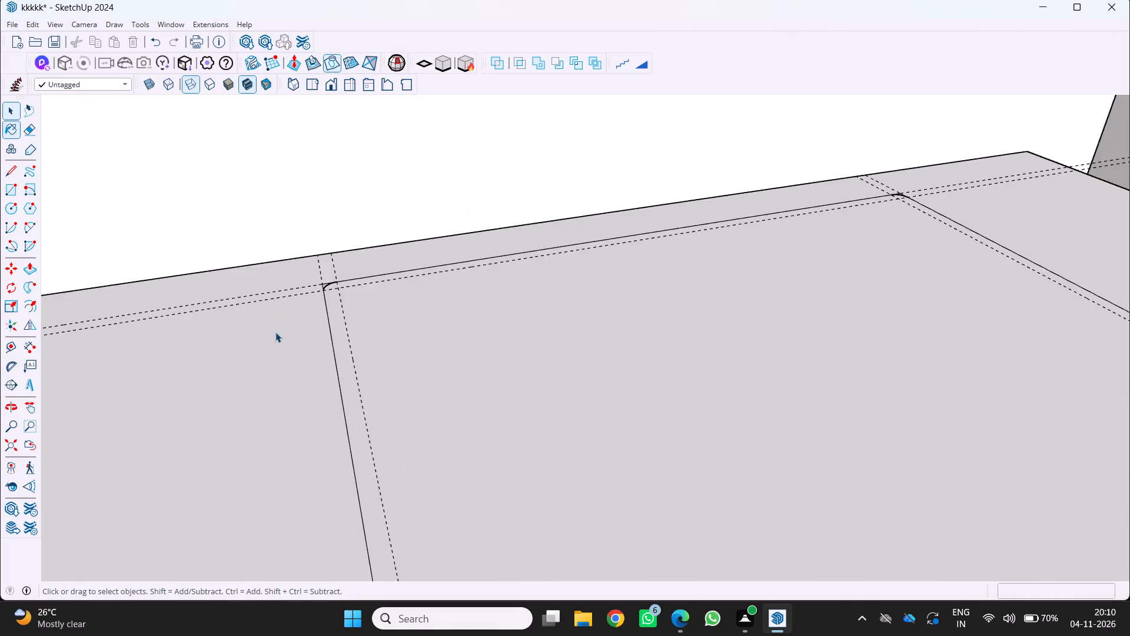
pyautogui.scroll(-2, 275, 332)
pyautogui.moveTo(290, 337); pyautogui.dragTo(205, 295, button='middle')
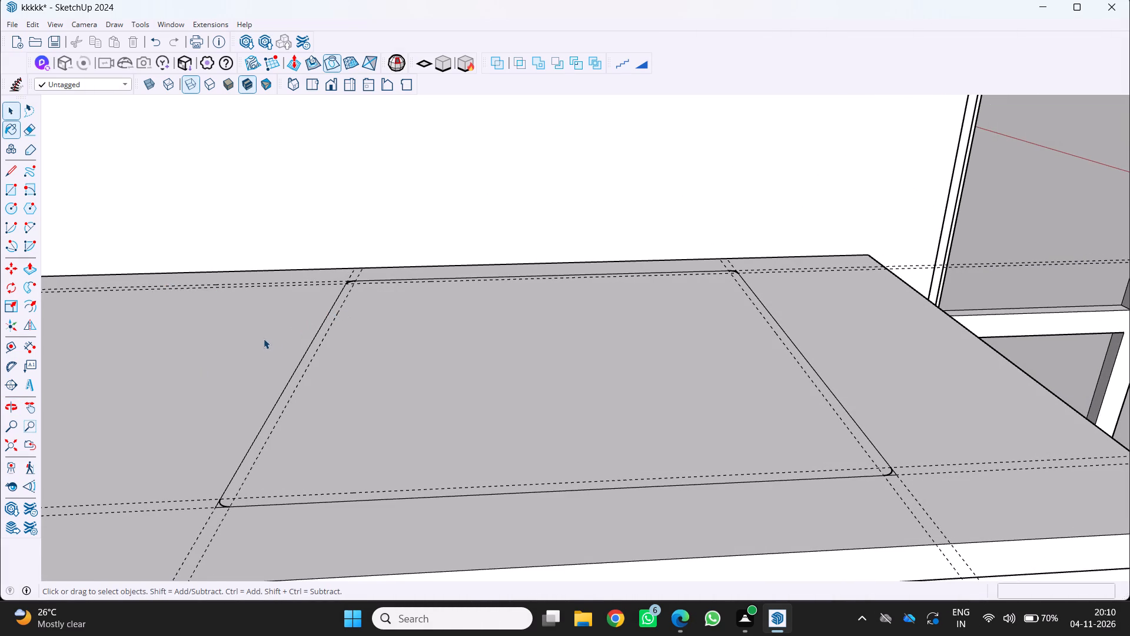
# Trace the rectangle's edge nearest the back wall with a line about 45 cm long between the two corner arcs' ends.
pyautogui.scroll(3, 261, 332)
pyautogui.moveTo(298, 310); pyautogui.dragTo(334, 356, button='middle')
pyautogui.scroll(10, 358, 281)
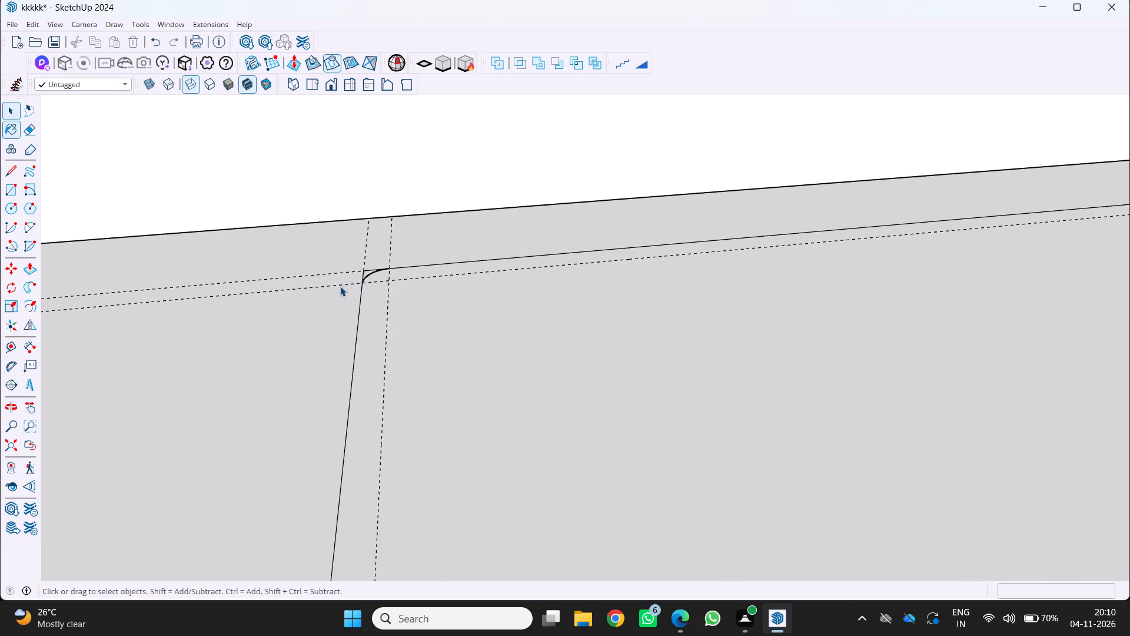
pyautogui.scroll(2, 340, 286)
pyautogui.press('l')
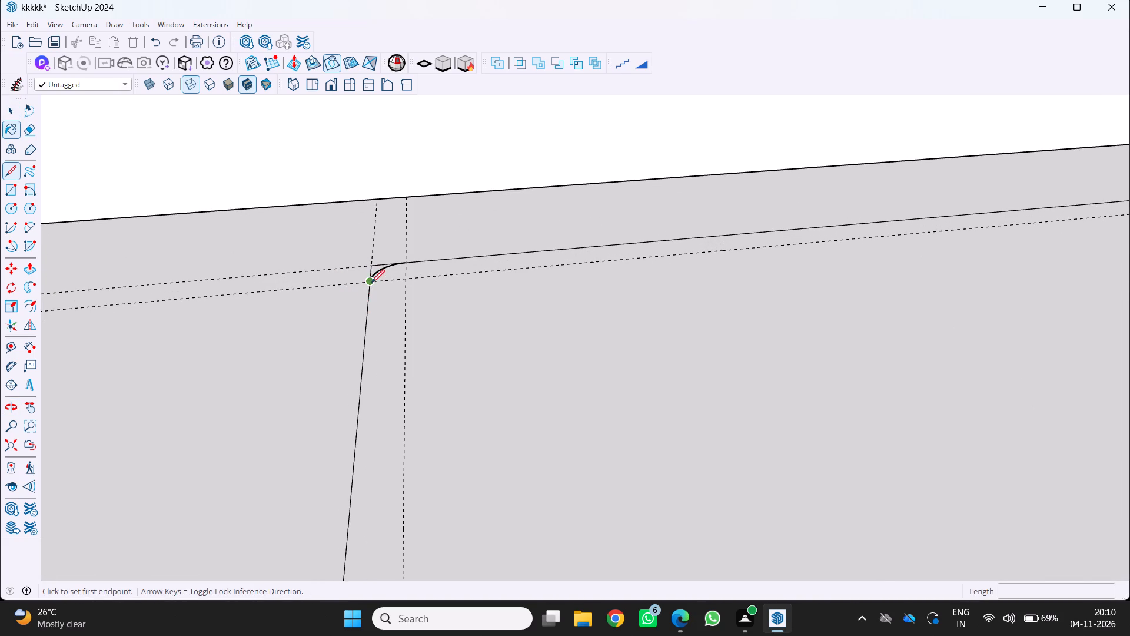
pyautogui.moveTo(370, 283); pyautogui.dragTo(362, 312)
pyautogui.scroll(-20, 365, 395)
pyautogui.scroll(-2, 365, 395)
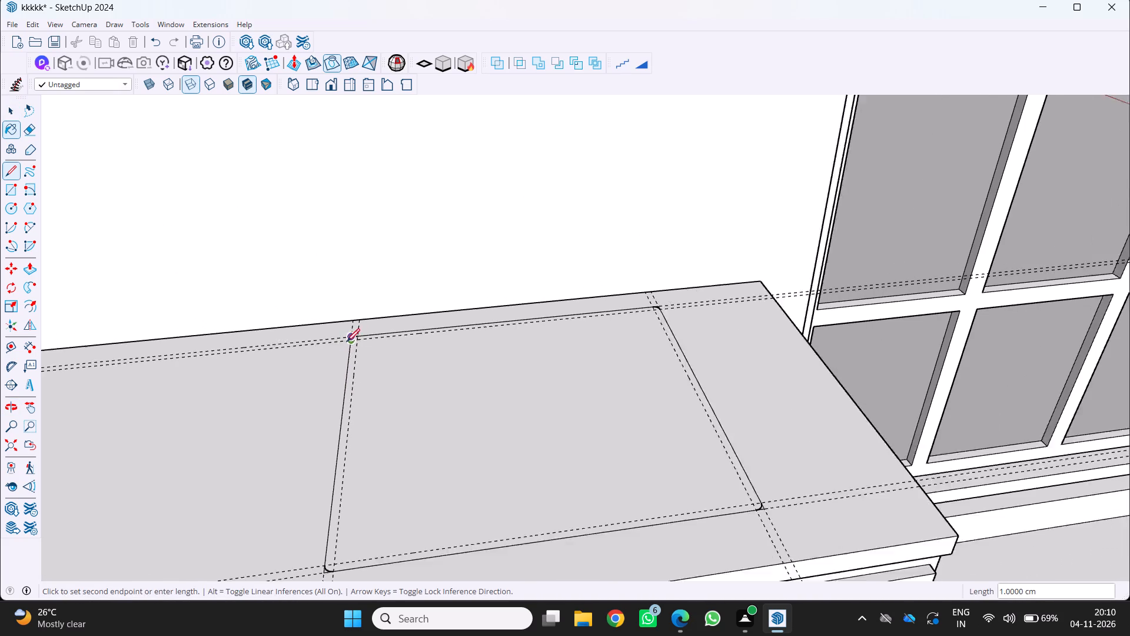
pyautogui.scroll(-2, 347, 342)
pyautogui.scroll(13, 331, 493)
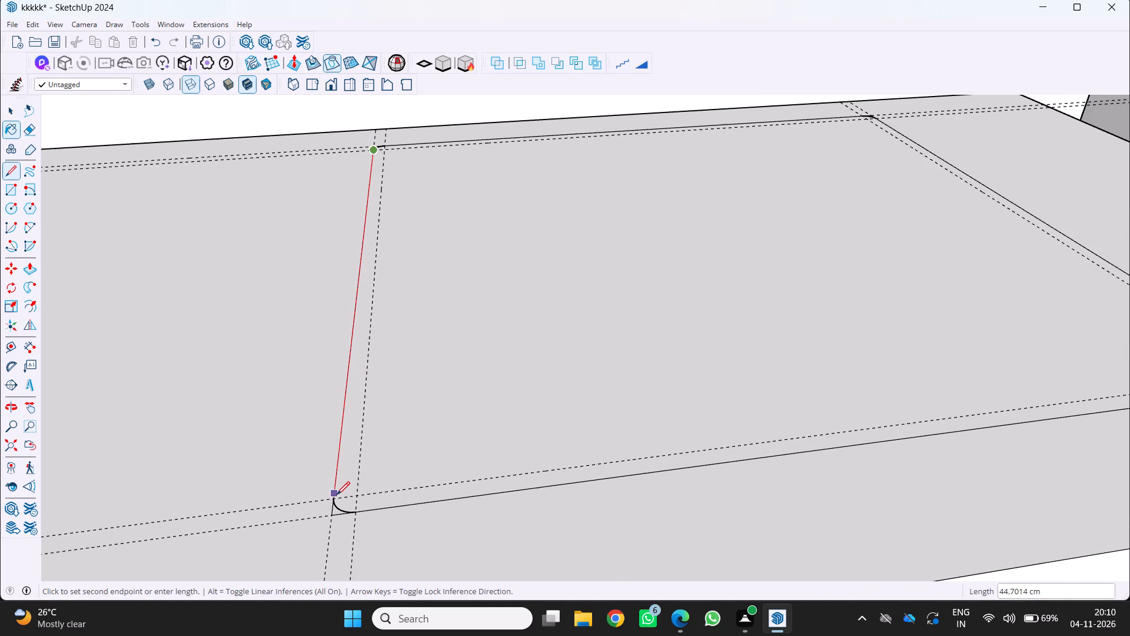
pyautogui.click(332, 499)
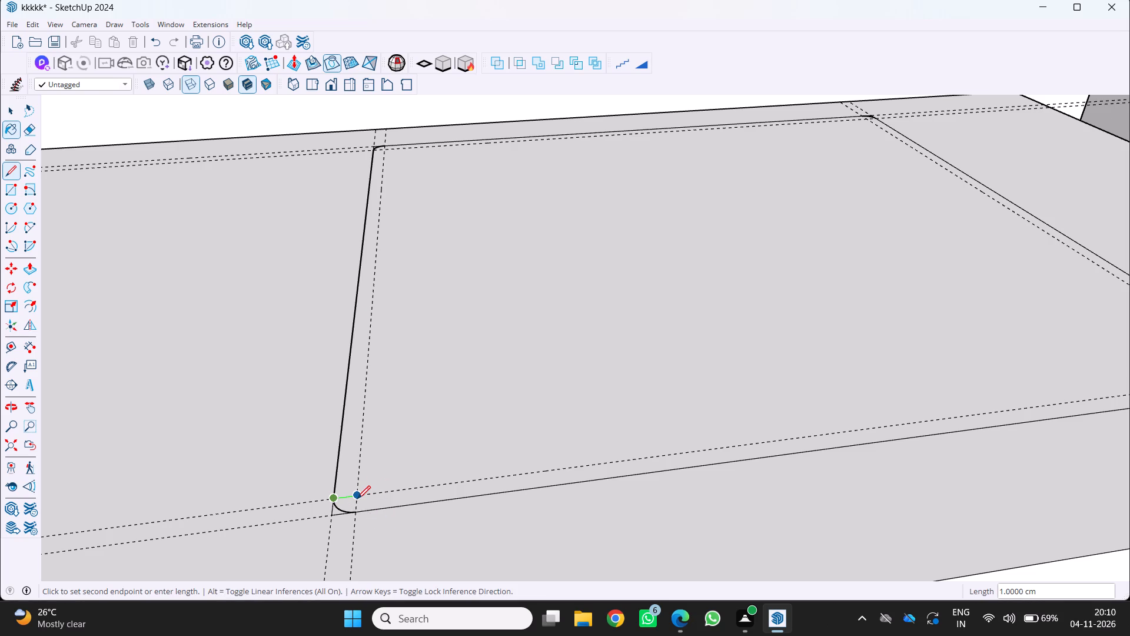
pyautogui.press('Escape')
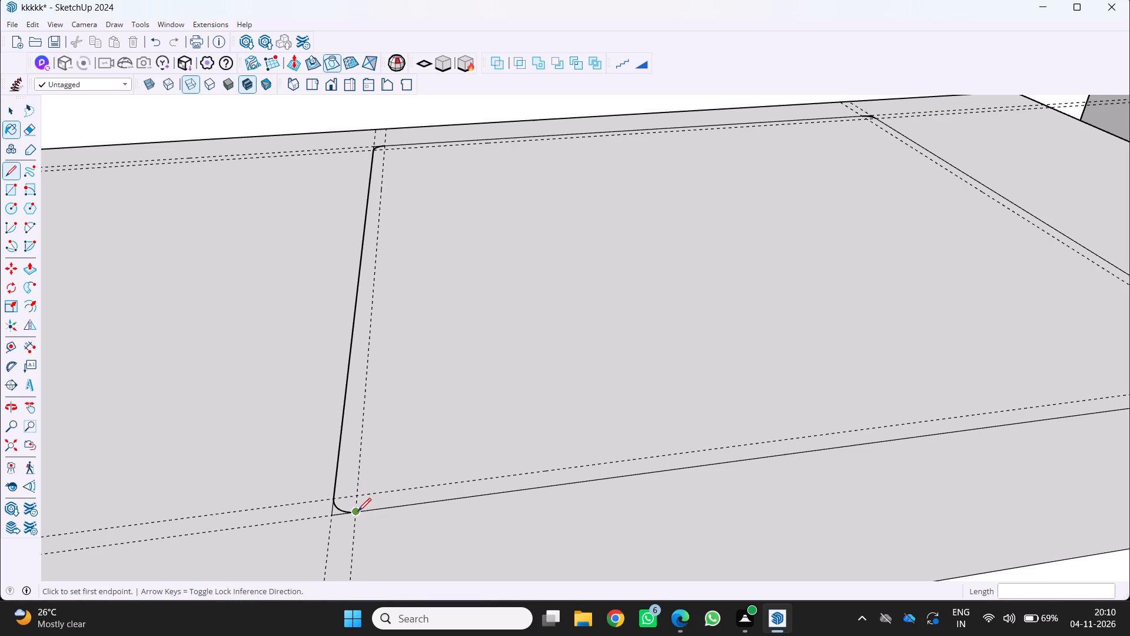
# Trace the rectangle's cabinet-front edge with a 48 cm line between the two corner arcs' ends.
pyautogui.moveTo(358, 511); pyautogui.dragTo(364, 511)
pyautogui.scroll(-11, 427, 511)
pyautogui.scroll(5, 876, 522)
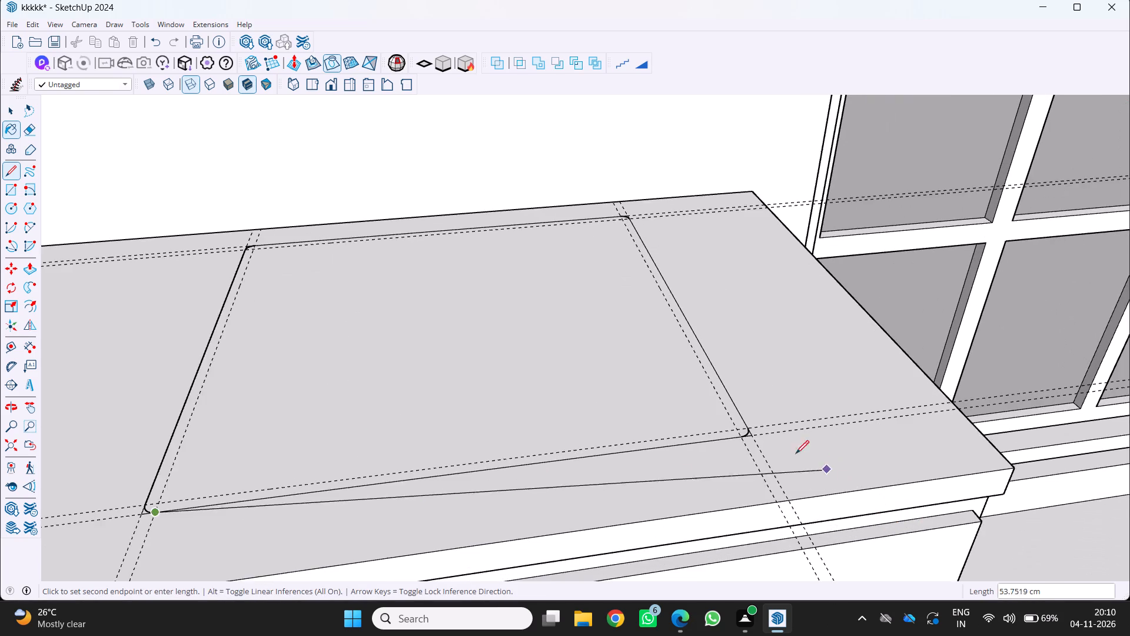
pyautogui.scroll(10, 796, 453)
pyautogui.click(763, 438)
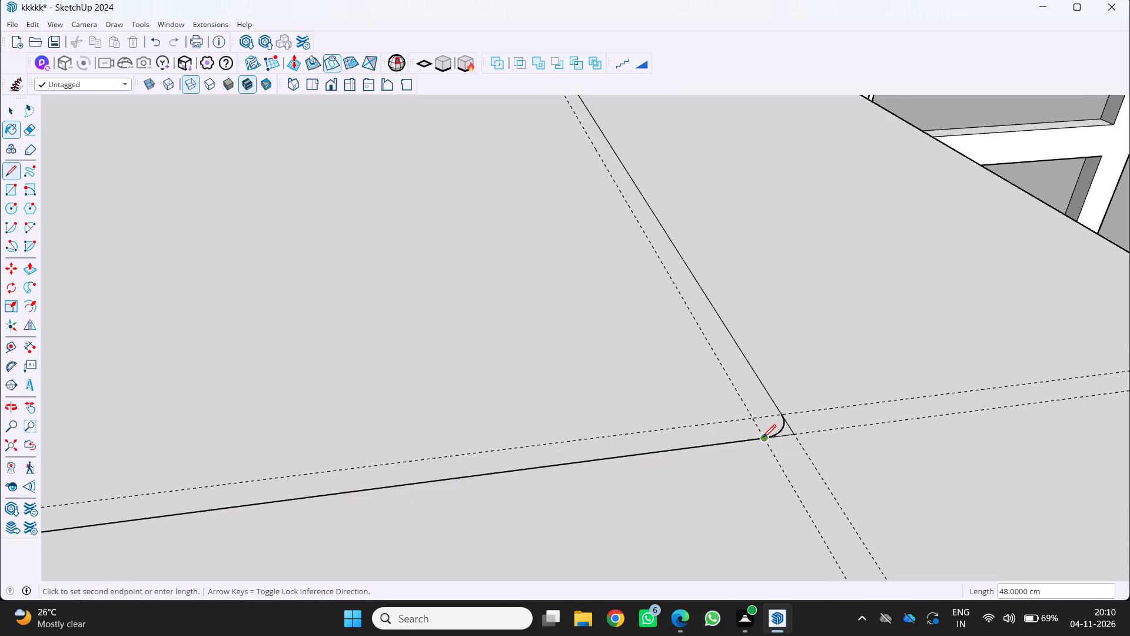
pyautogui.press('space')
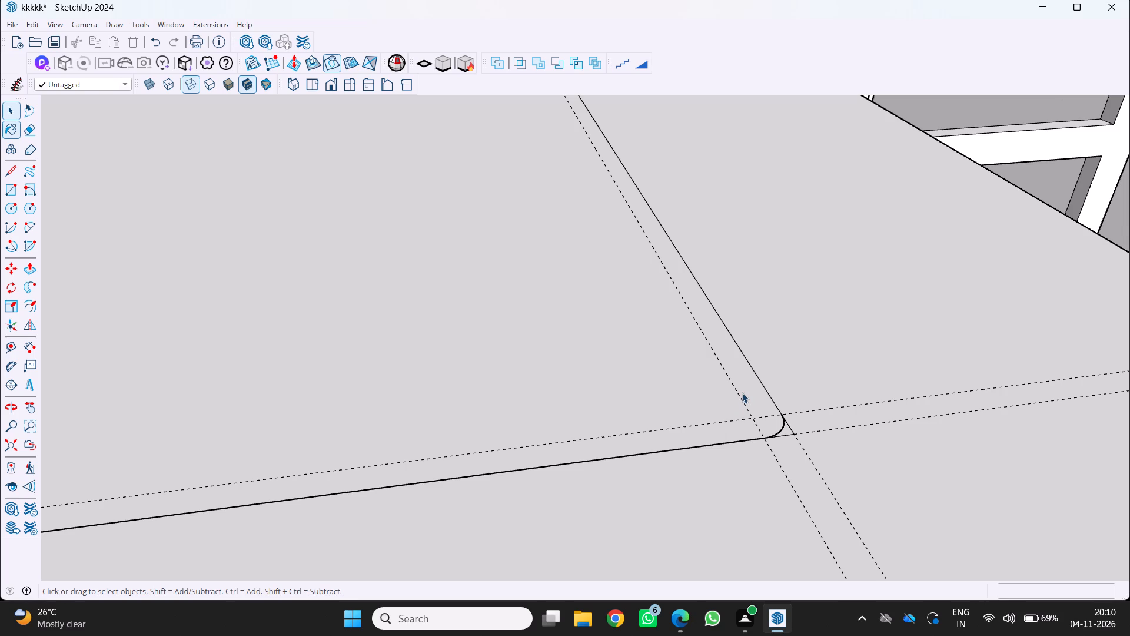
# Trace the rectangle's edge nearest the countertop's free end with a 45 cm line between the corner arcs' ends.
pyautogui.press('l')
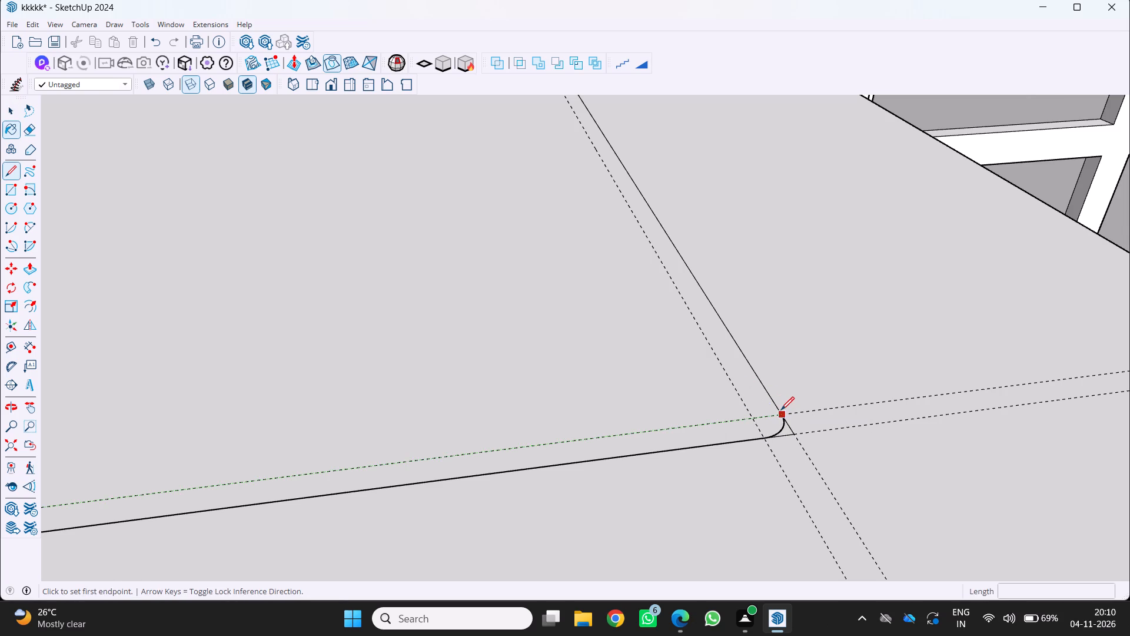
pyautogui.click(781, 416)
pyautogui.scroll(-10, 759, 387)
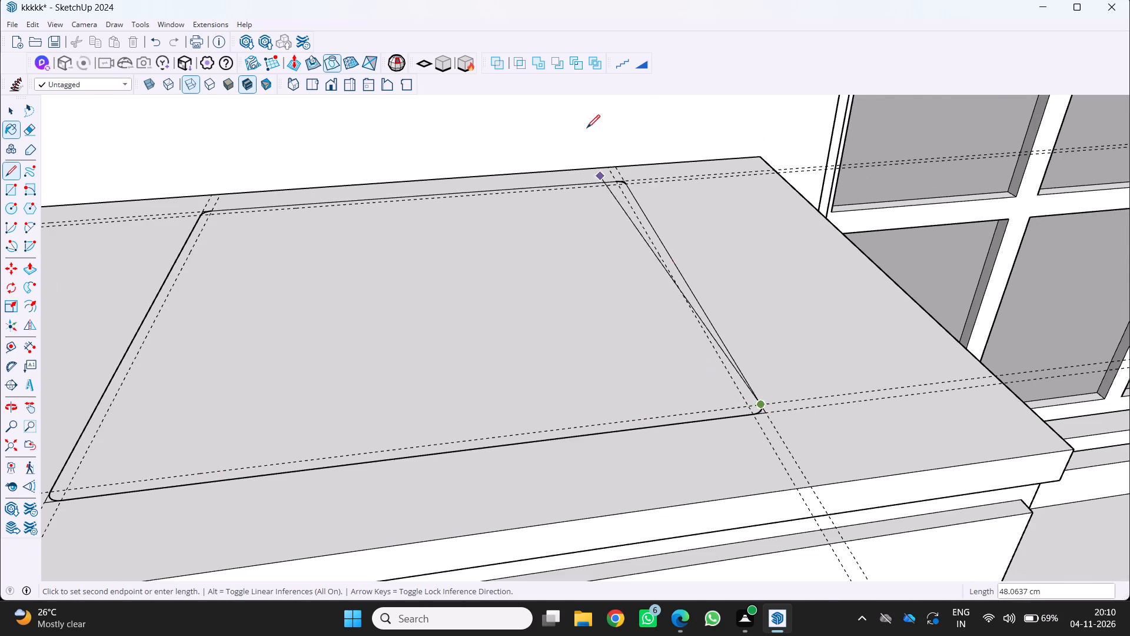
pyautogui.scroll(20, 617, 155)
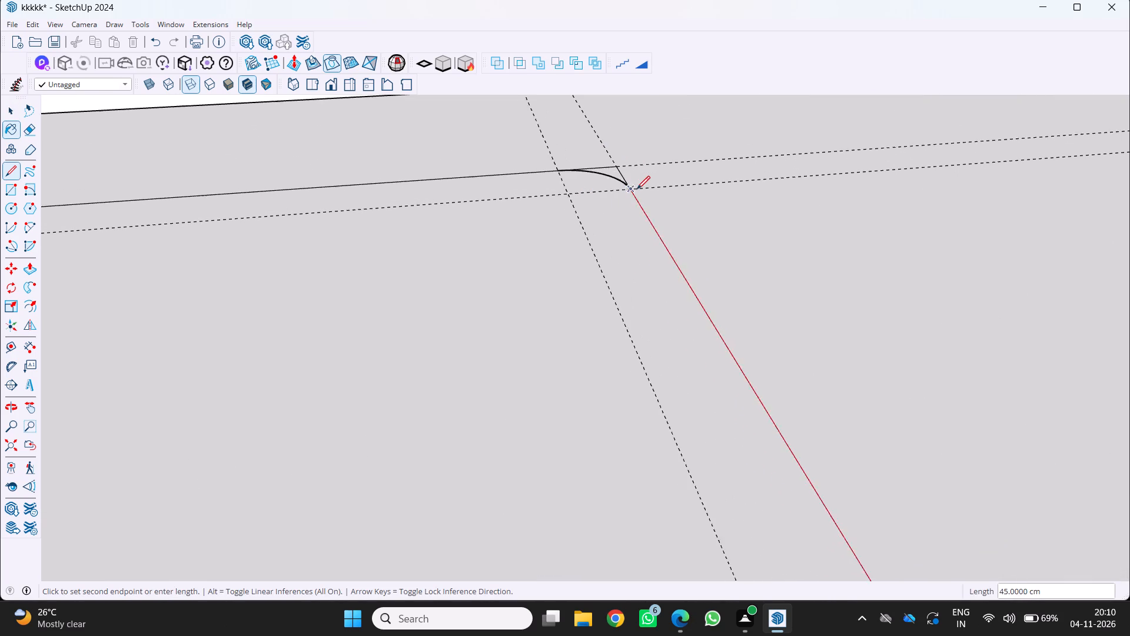
pyautogui.scroll(1, 637, 189)
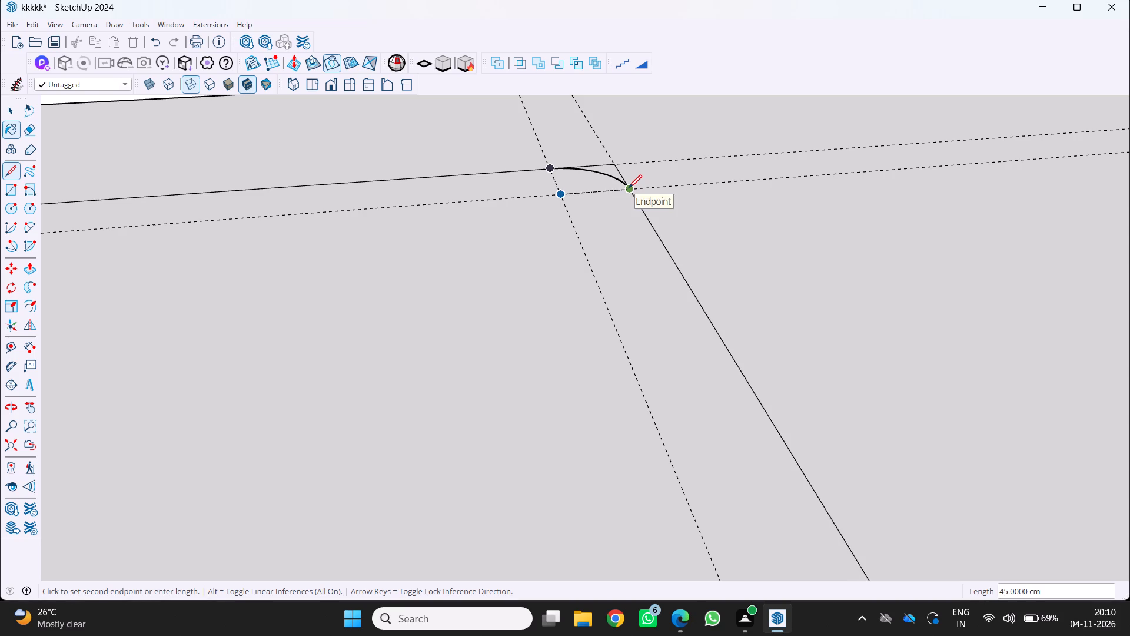
pyautogui.scroll(4, 626, 191)
pyautogui.click(629, 189)
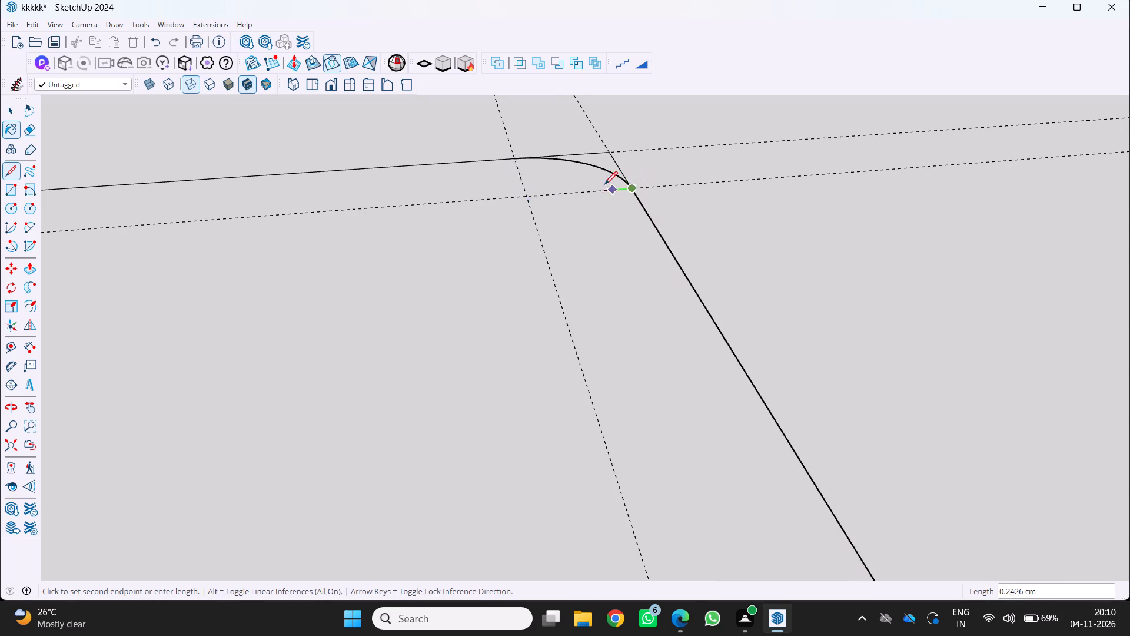
pyautogui.scroll(-4, 606, 186)
pyautogui.press('space')
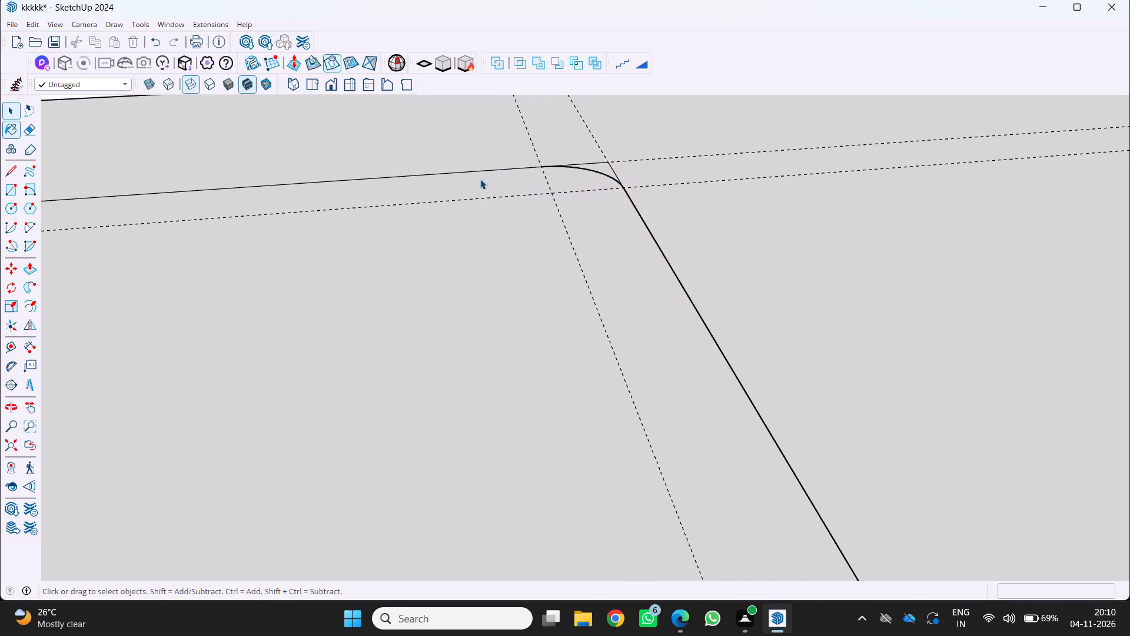
# Trace the rectangle's window-wall edge with a line about 48 cm long, closing the outline between the last two corner arcs.
pyautogui.press('l')
pyautogui.scroll(6, 503, 166)
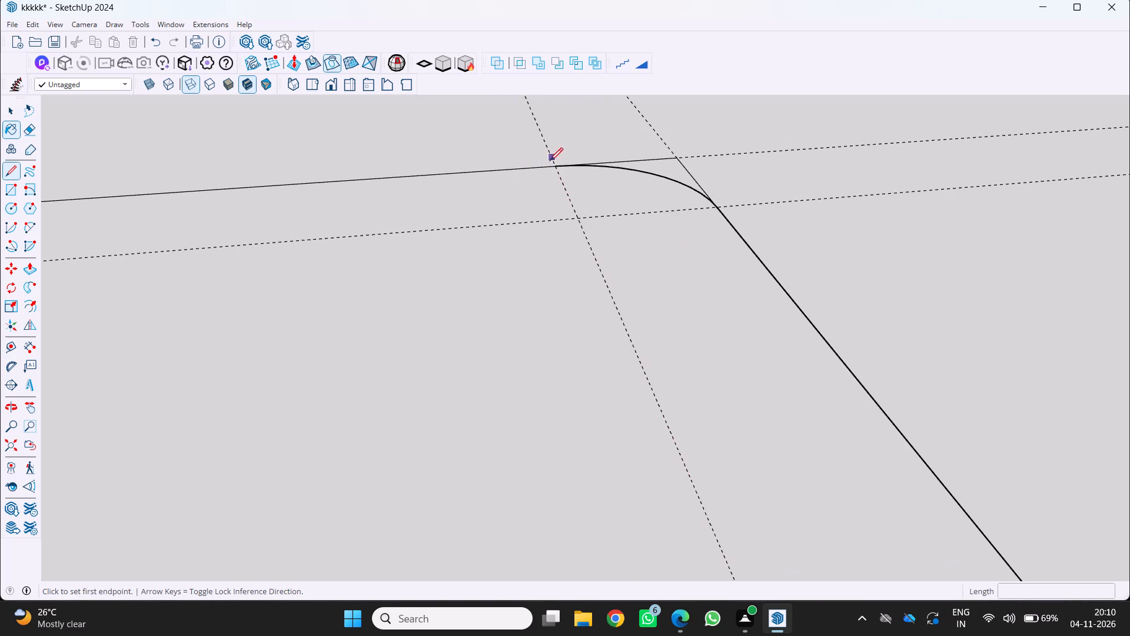
pyautogui.moveTo(555, 165); pyautogui.dragTo(540, 165)
pyautogui.scroll(-8, 438, 169)
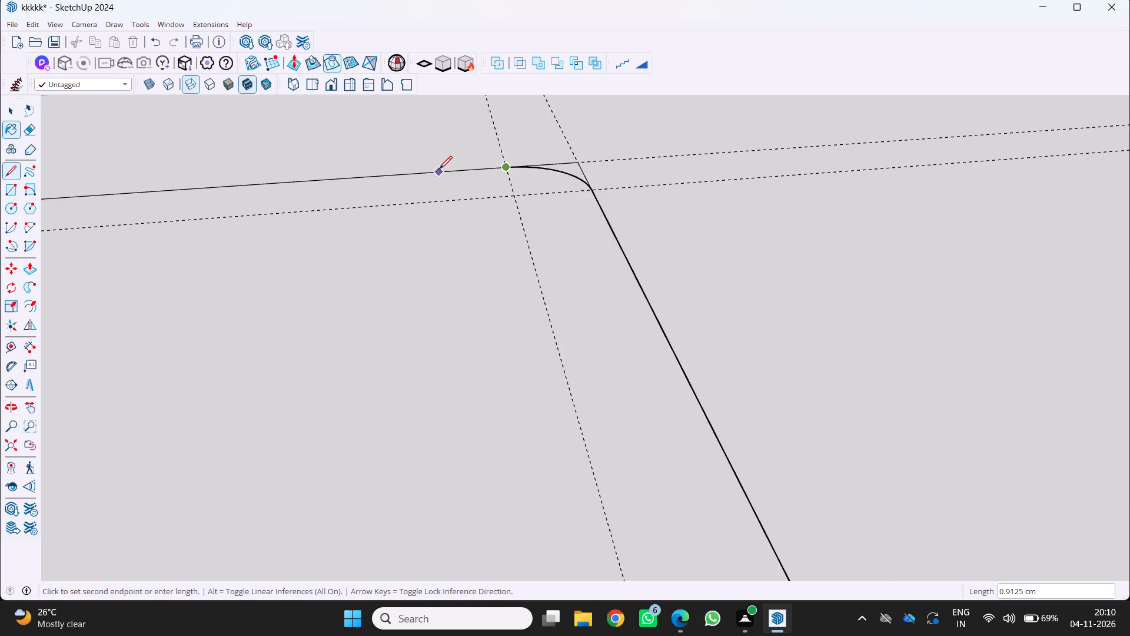
pyautogui.scroll(-15, 439, 169)
pyautogui.scroll(-6, 336, 194)
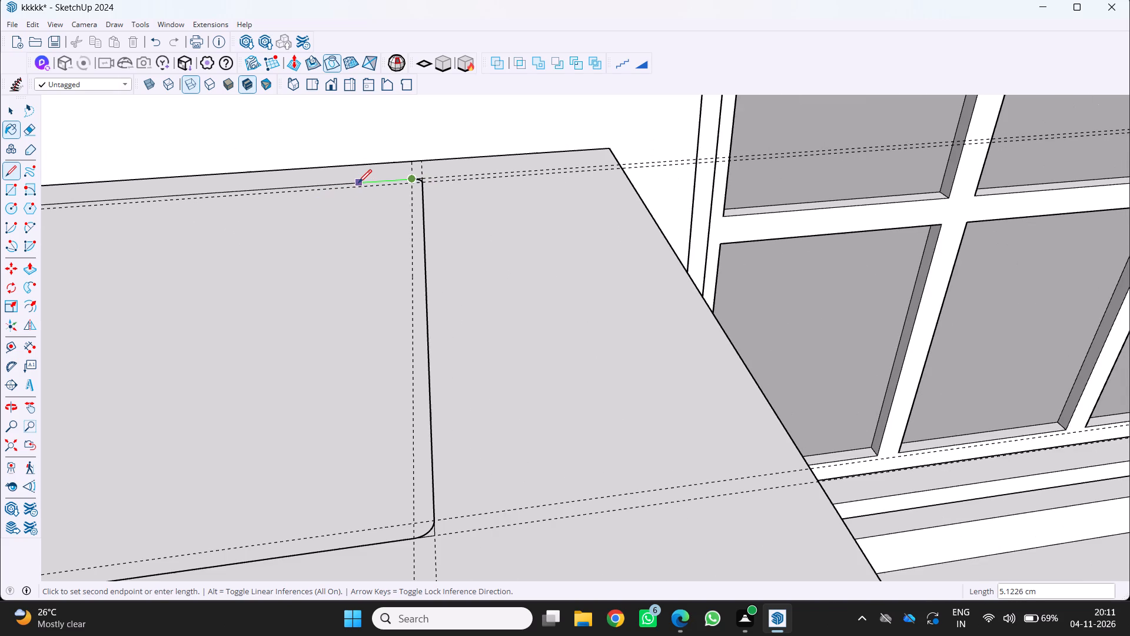
pyautogui.moveTo(358, 183); pyautogui.dragTo(595, 221, button='middle')
pyautogui.scroll(4, 168, 218)
pyautogui.scroll(2, 98, 268)
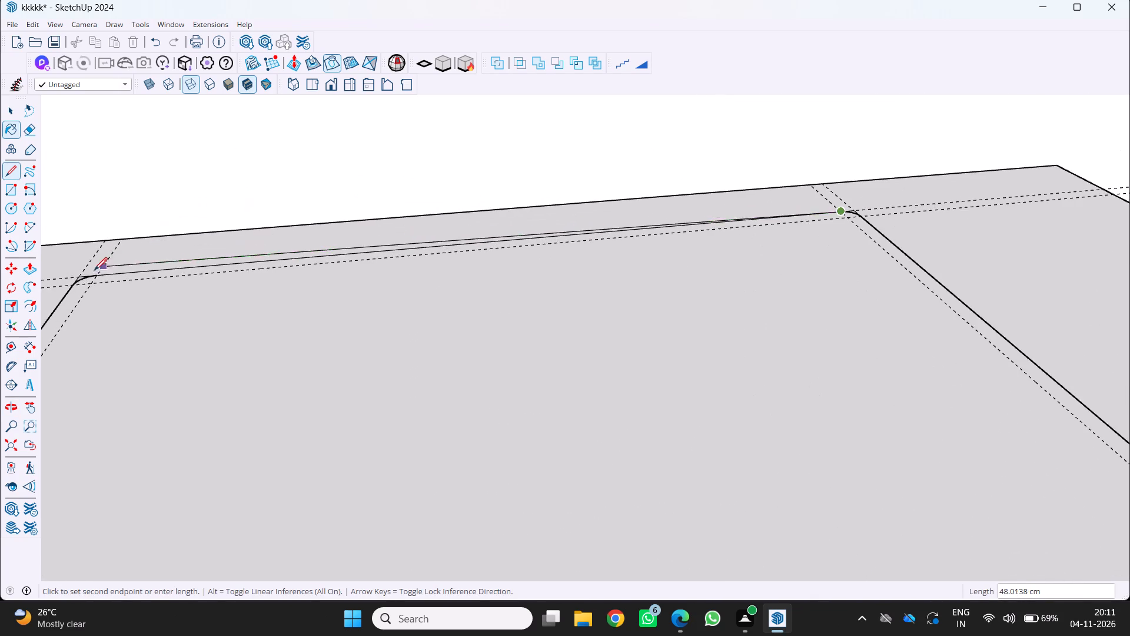
pyautogui.scroll(5, 94, 270)
pyautogui.moveTo(97, 280); pyautogui.dragTo(107, 277)
pyautogui.scroll(-5, 179, 251)
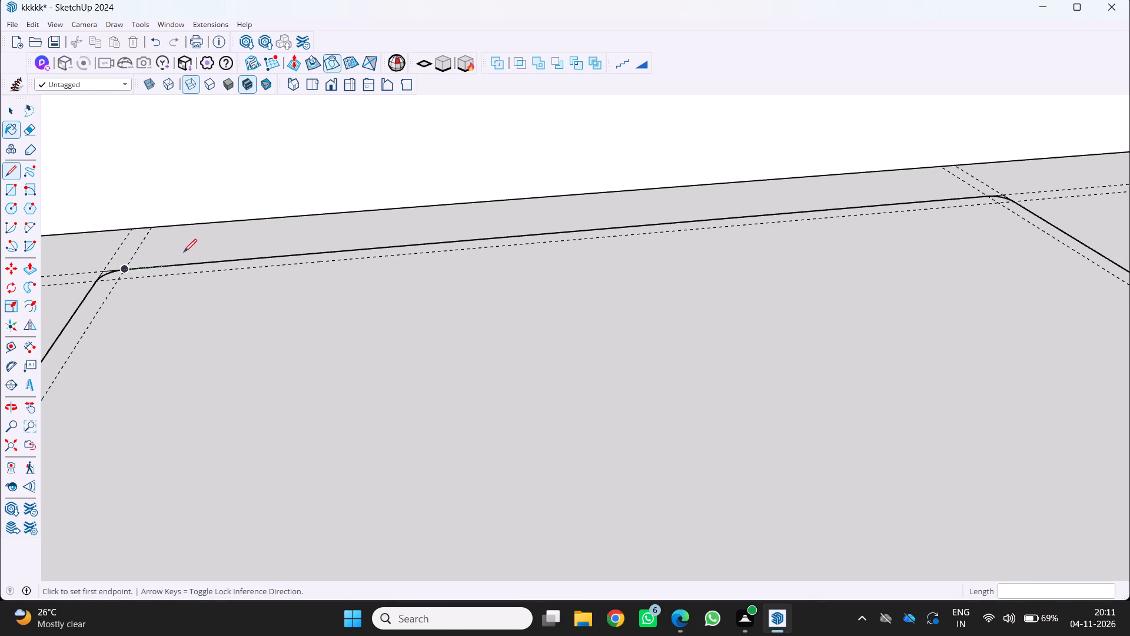
pyautogui.press('space')
pyautogui.press('v')
pyautogui.scroll(-8, 191, 287)
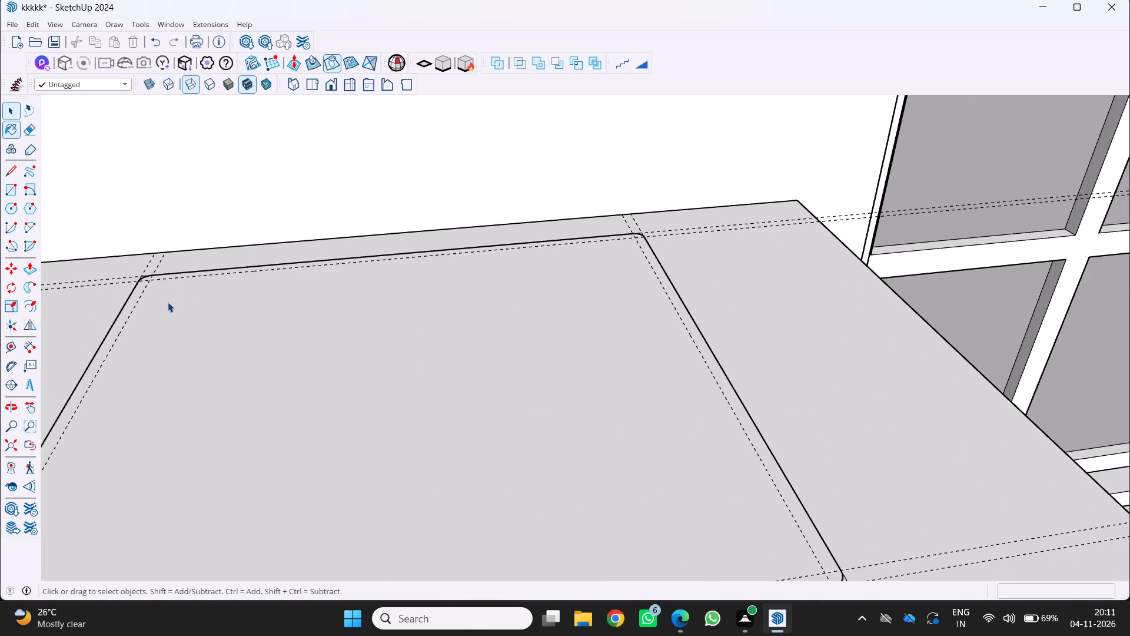
# Examine the traced edges and rounded corners of the rectangle outline on the countertop.
pyautogui.scroll(-2, 167, 309)
pyautogui.moveTo(167, 309); pyautogui.dragTo(331, 281, button='middle')
pyautogui.middleClick(332, 281)
pyautogui.scroll(3, 486, 341)
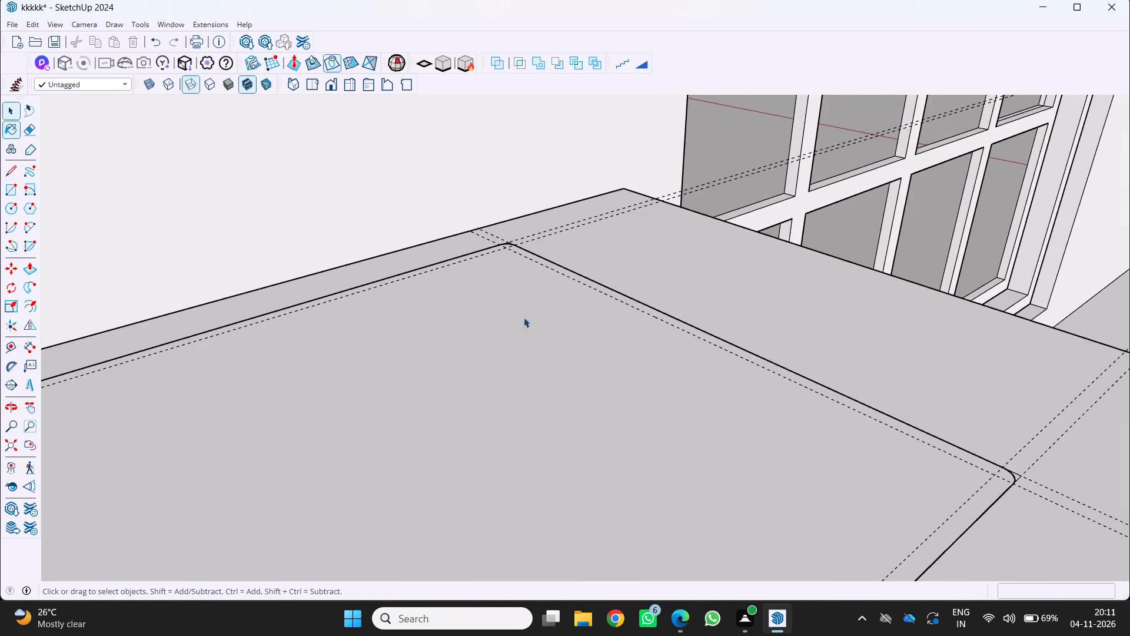
pyautogui.moveTo(522, 317); pyautogui.dragTo(285, 332, button='middle')
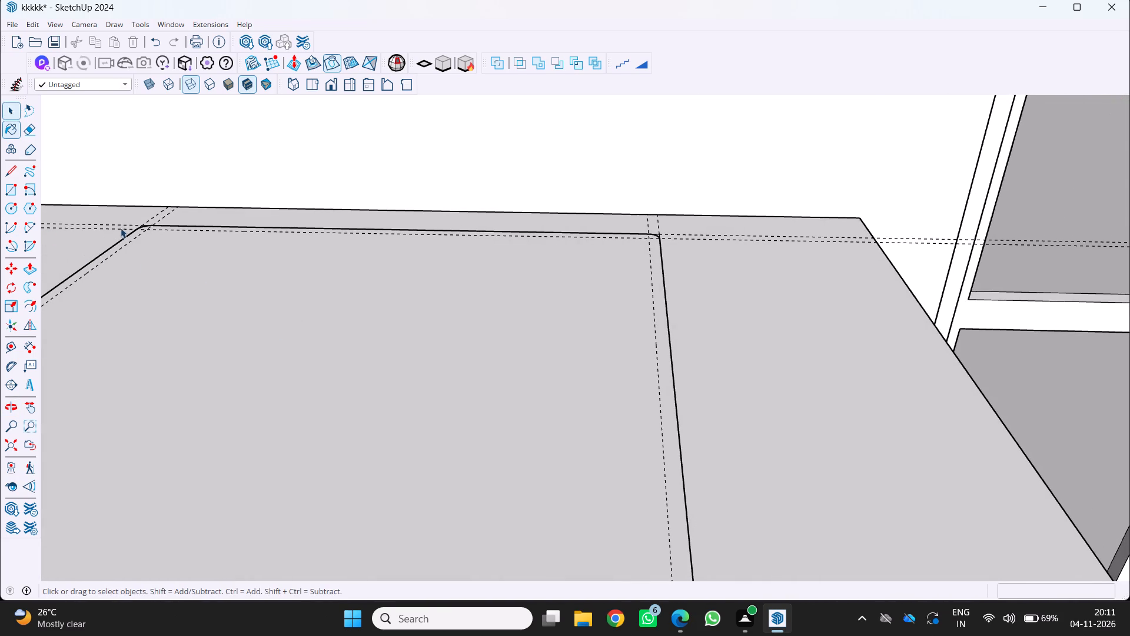
pyautogui.scroll(5, 121, 228)
pyautogui.moveTo(136, 225); pyautogui.dragTo(161, 266, button='middle')
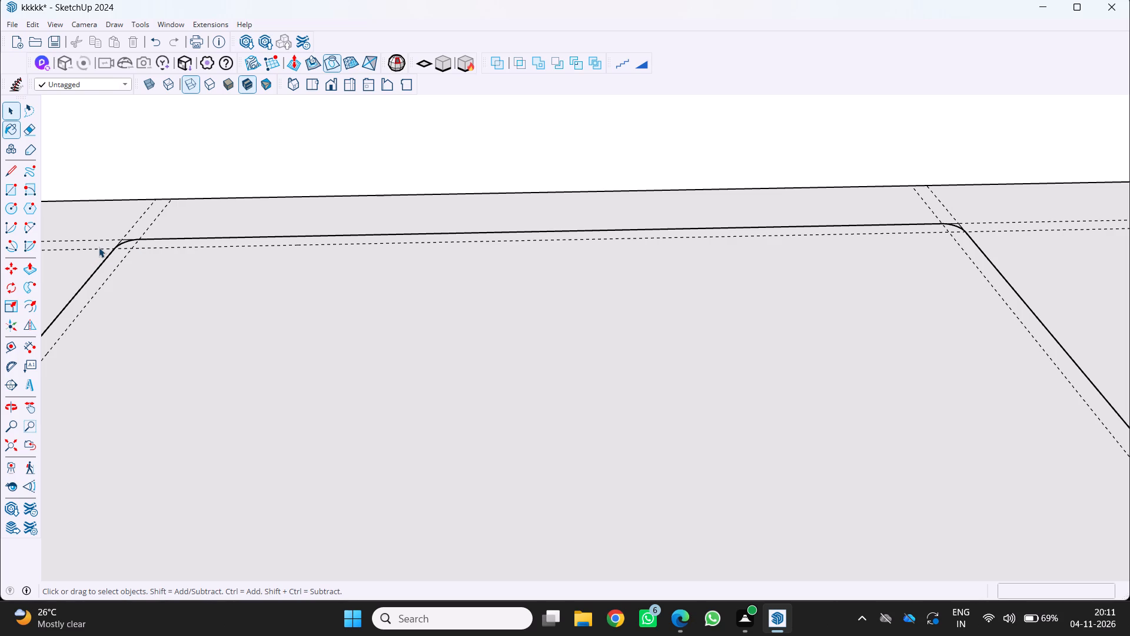
pyautogui.scroll(-1, 71, 284)
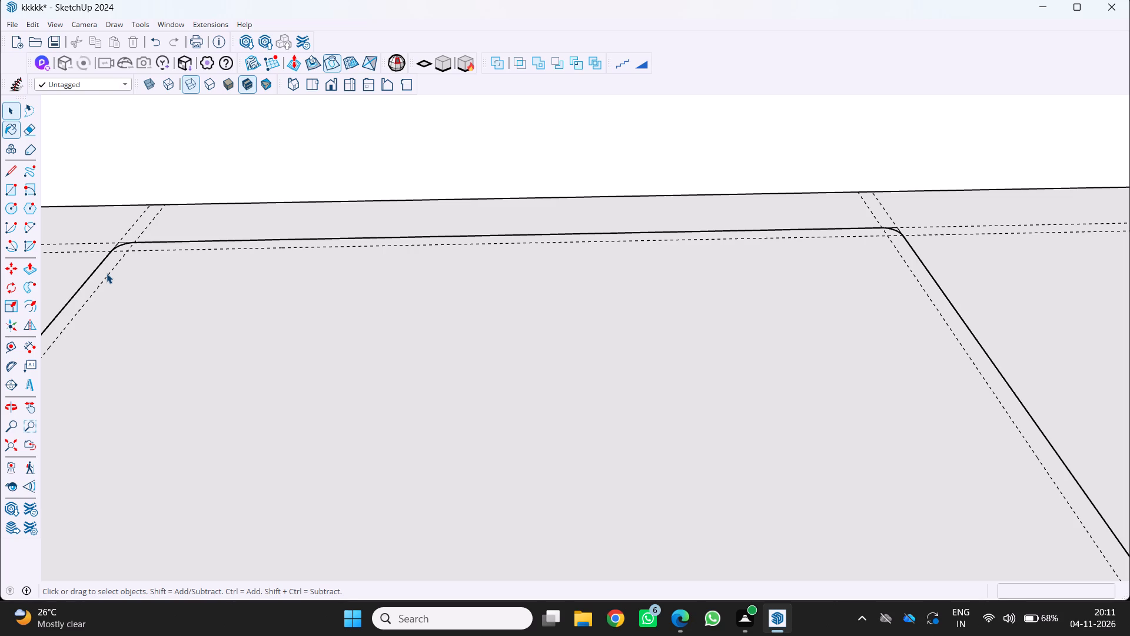
pyautogui.scroll(-5, 257, 240)
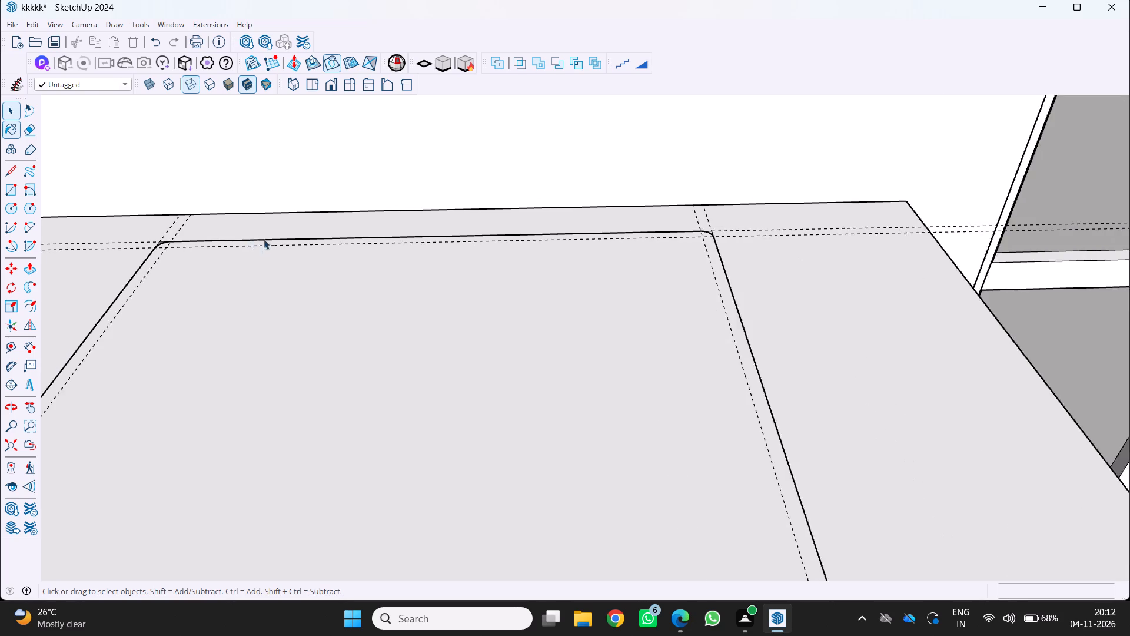
pyautogui.scroll(-5, 264, 239)
pyautogui.scroll(3, 529, 333)
# Undo the last two lines traced along the rounded rectangle's edges.
pyautogui.click(541, 342)
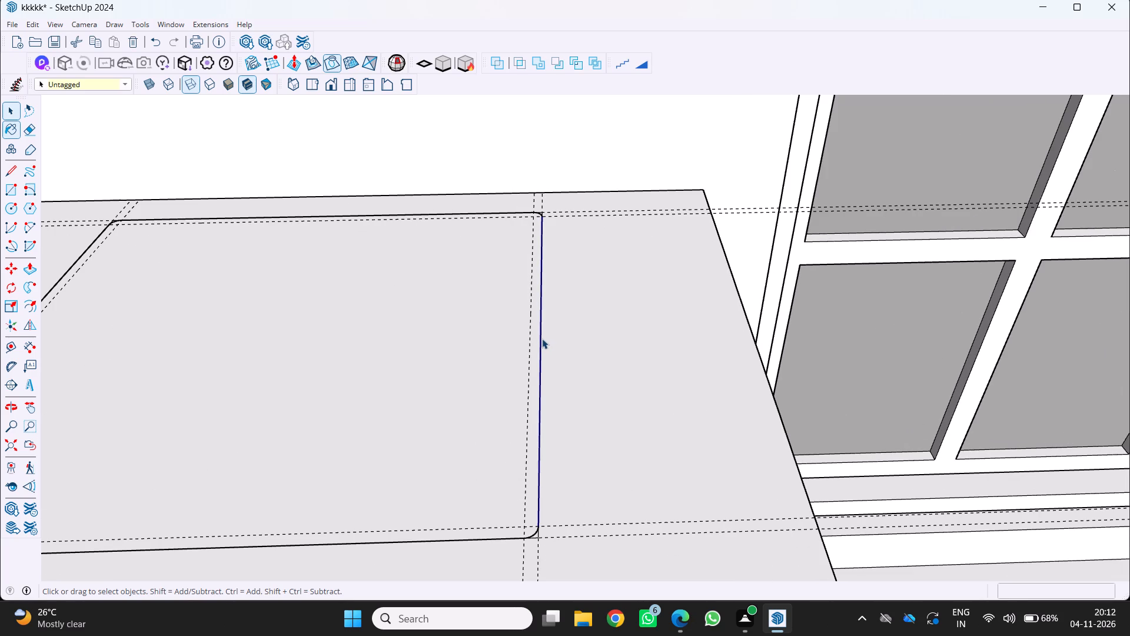
pyautogui.scroll(4, 532, 249)
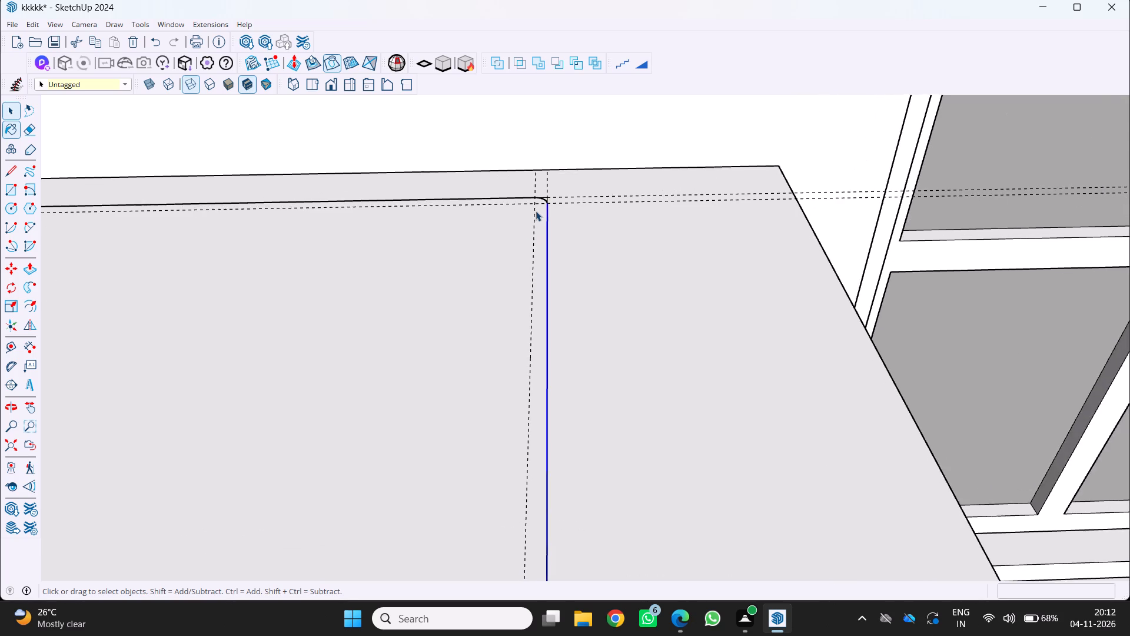
pyautogui.scroll(2, 536, 211)
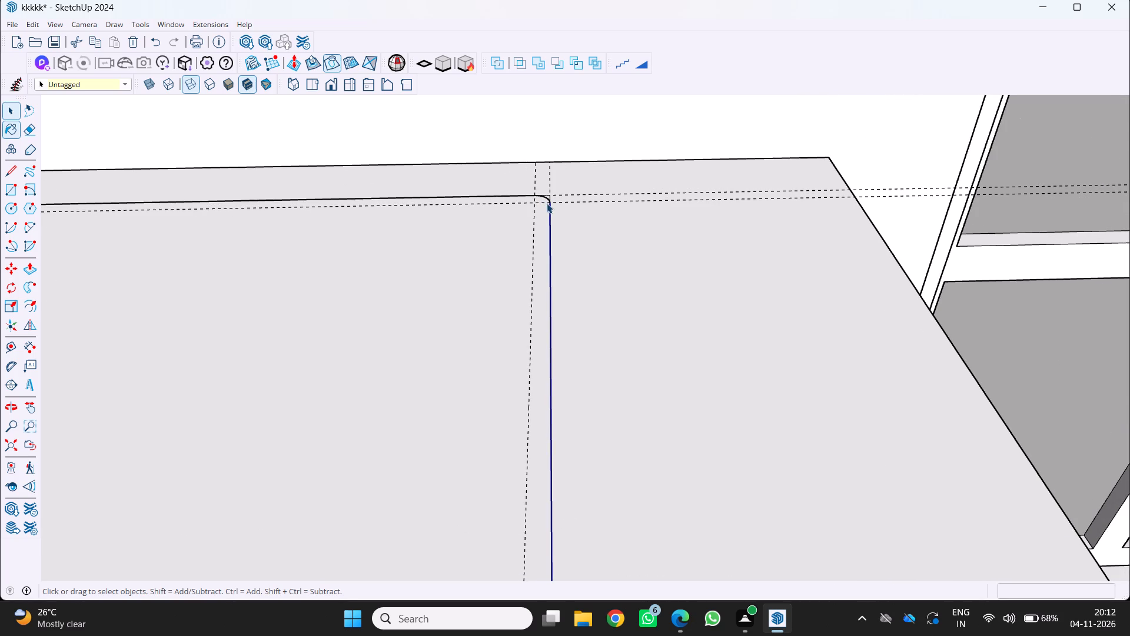
pyautogui.moveTo(546, 197); pyautogui.dragTo(540, 197)
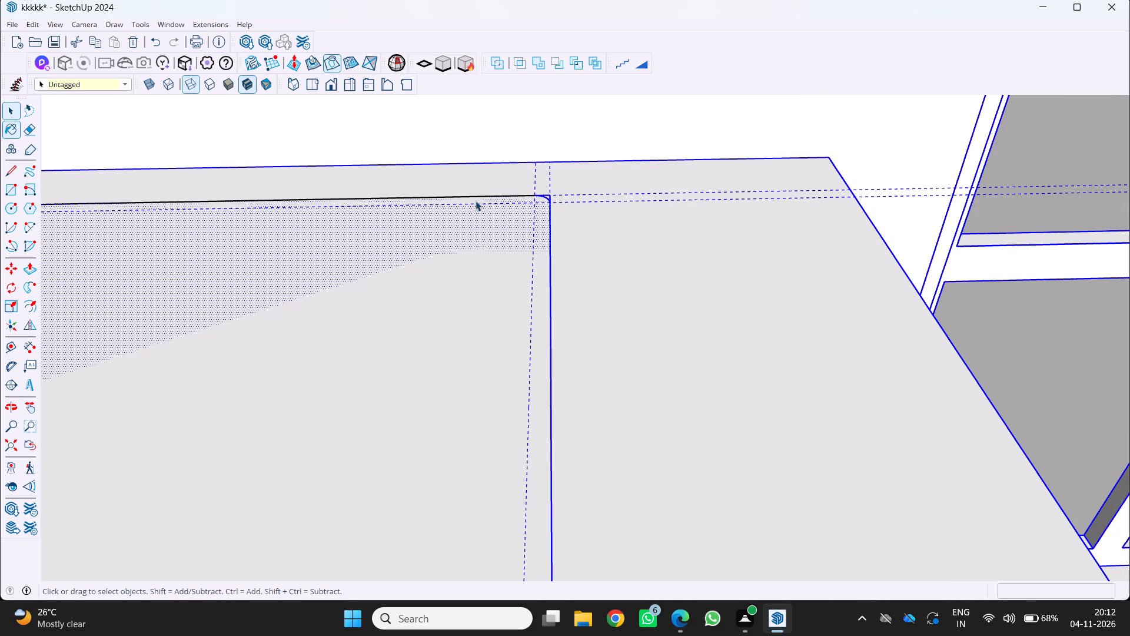
pyautogui.hotkey('ctrl', 'z')
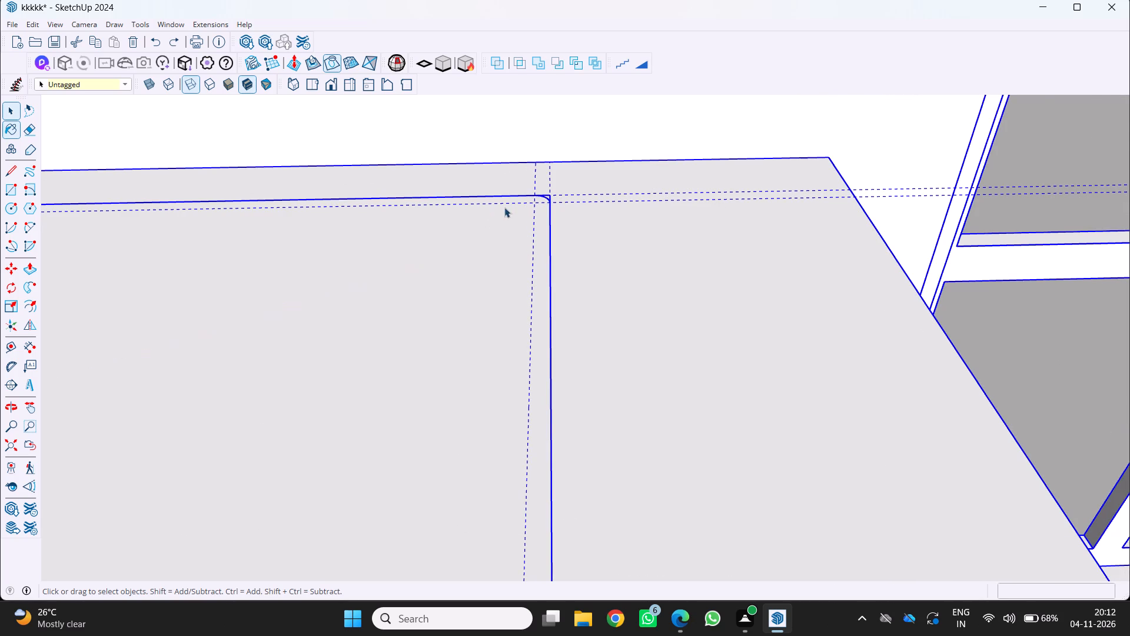
pyautogui.scroll(5, 537, 196)
pyautogui.moveTo(539, 203); pyautogui.dragTo(652, 167, button='middle')
pyautogui.scroll(-6, 601, 196)
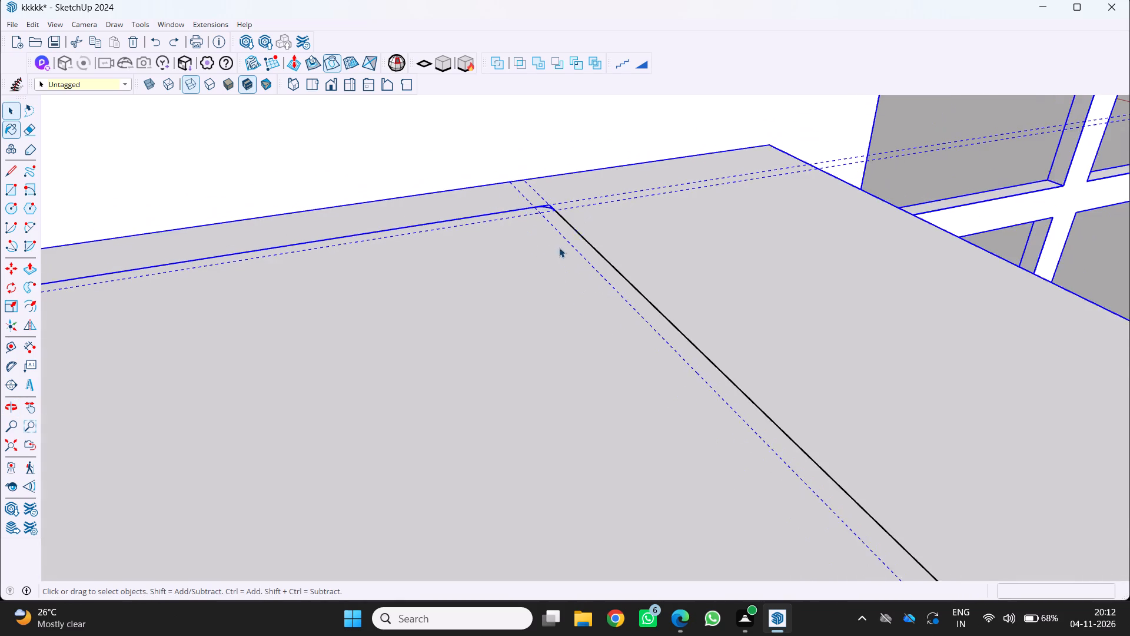
pyautogui.hotkey('ctrl', 'z')
# Select the corner arc where the rectangle's cabinet-front edge meets its free-end edge to check it.
pyautogui.scroll(-6, 517, 290)
pyautogui.moveTo(517, 289); pyautogui.dragTo(420, 214, button='middle')
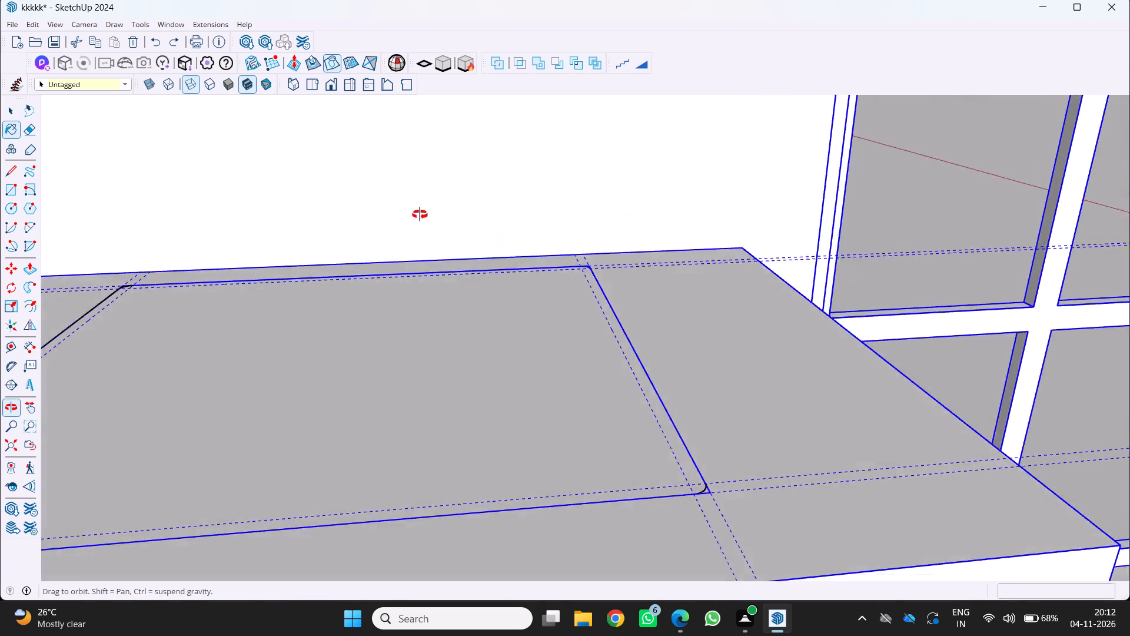
pyautogui.moveTo(420, 214); pyautogui.dragTo(417, 210, button='middle')
pyautogui.scroll(-2, 417, 210)
pyautogui.middleClick(417, 210)
pyautogui.scroll(18, 533, 374)
pyautogui.scroll(2, 813, 428)
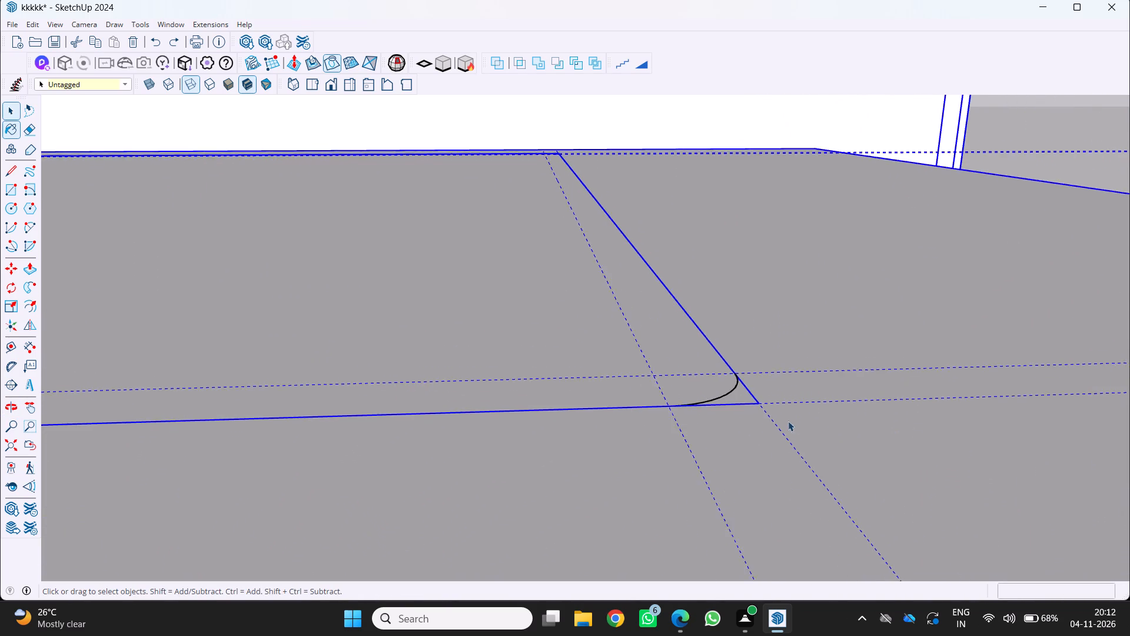
pyautogui.scroll(2, 788, 421)
pyautogui.scroll(6, 683, 383)
pyautogui.moveTo(679, 400); pyautogui.dragTo(749, 419, button='middle')
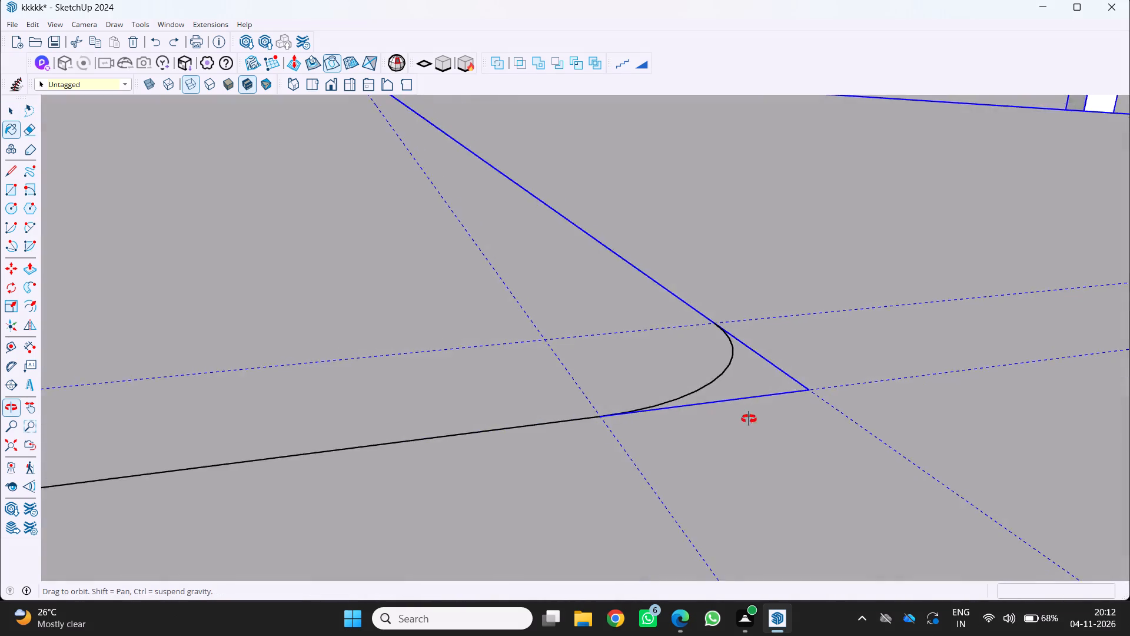
pyautogui.moveTo(749, 419); pyautogui.dragTo(697, 441, button='middle')
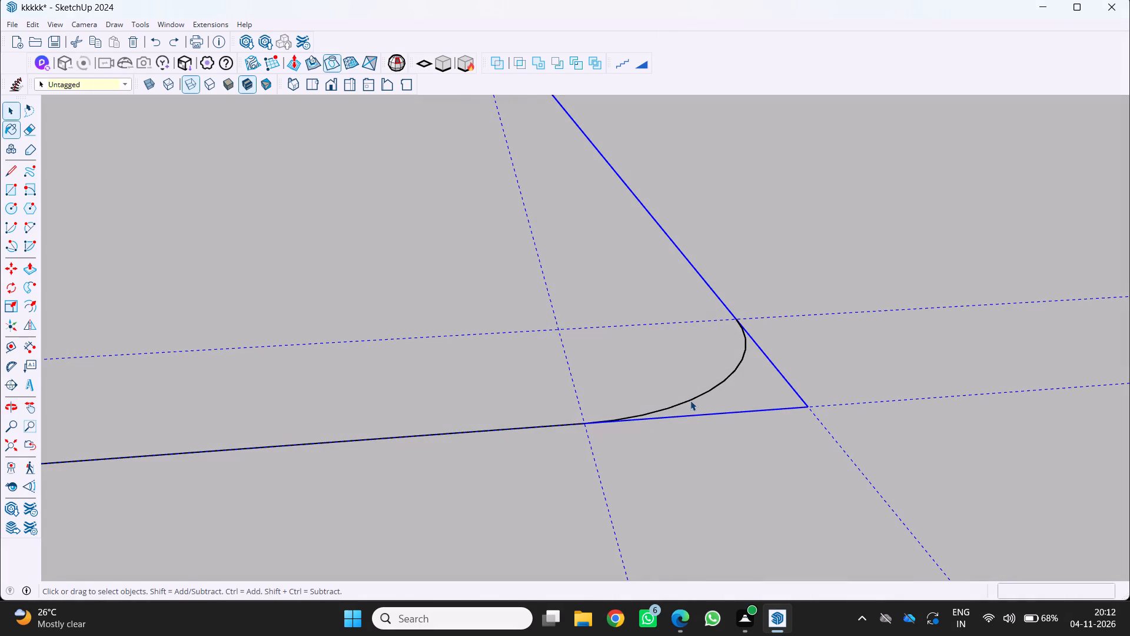
pyautogui.click(692, 396)
pyautogui.click(692, 393)
pyautogui.doubleClick(693, 396)
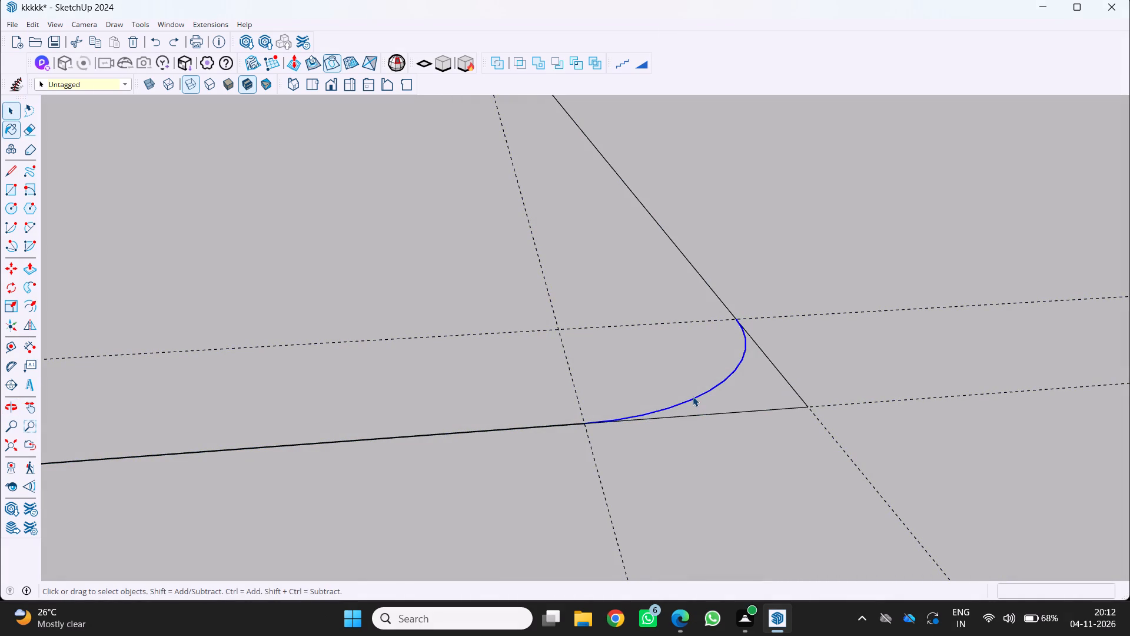
# Examine the rectangle outline, selecting its free-end edge to check which object it belongs to.
pyautogui.scroll(-4, 684, 396)
pyautogui.scroll(1, 674, 399)
pyautogui.moveTo(674, 399); pyautogui.dragTo(588, 415, button='middle')
pyautogui.middleClick(588, 415)
pyautogui.scroll(-6, 742, 291)
pyautogui.scroll(-6, 657, 244)
pyautogui.moveTo(651, 283); pyautogui.dragTo(649, 462, button='middle')
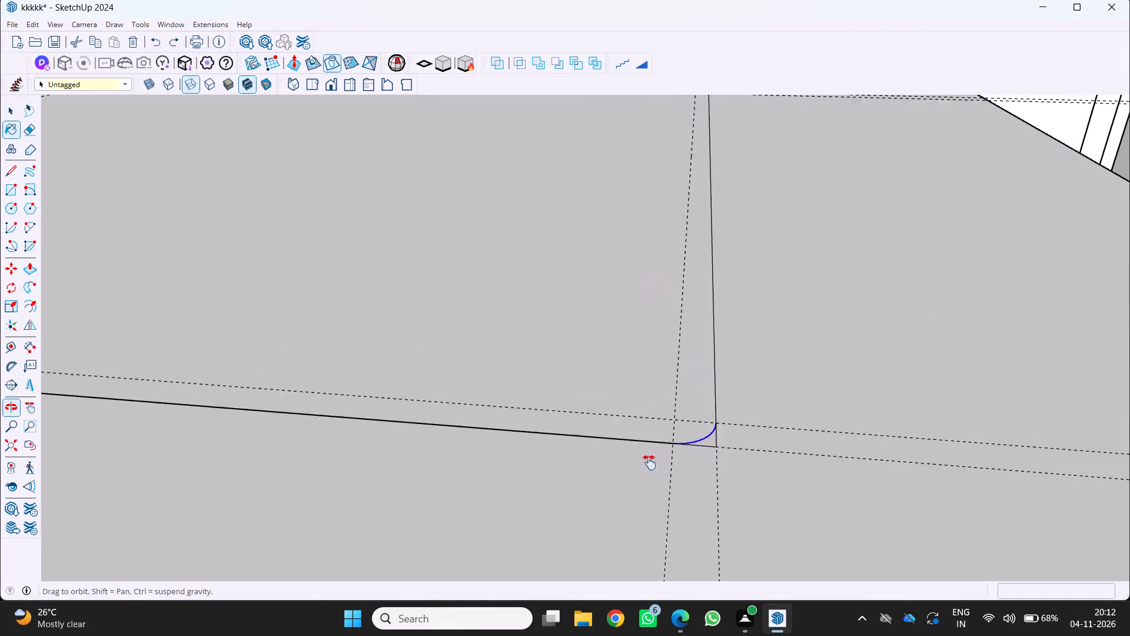
pyautogui.moveTo(649, 462); pyautogui.dragTo(630, 529, button='middle')
pyautogui.keyDown('shift'); pyautogui.scroll(-5, 633, 521); pyautogui.keyUp('shift')
pyautogui.scroll(7, 634, 433)
pyautogui.moveTo(640, 420); pyautogui.dragTo(633, 405, button='middle')
pyautogui.scroll(-5, 637, 415)
pyautogui.moveTo(632, 386); pyautogui.dragTo(632, 381, button='middle')
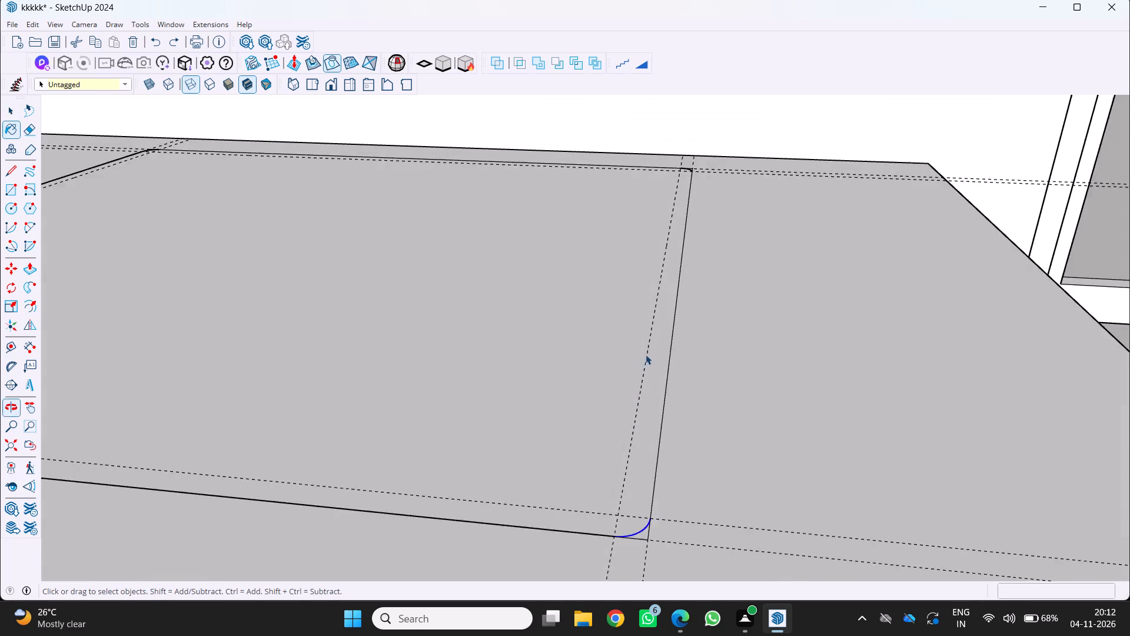
pyautogui.scroll(-5, 646, 355)
pyautogui.scroll(7, 643, 440)
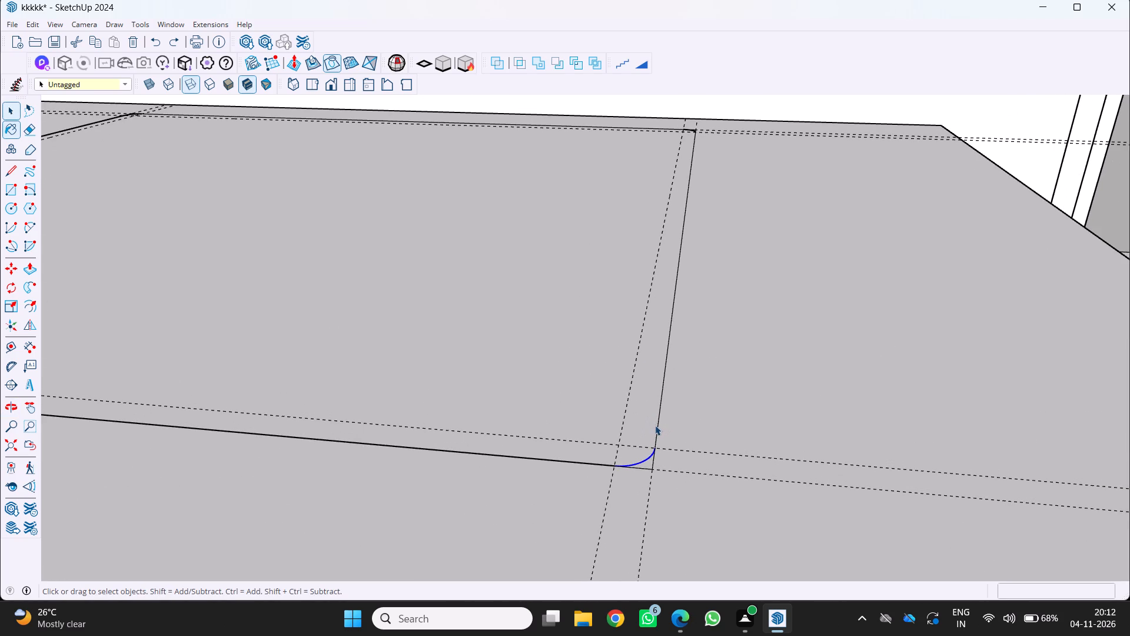
pyautogui.keyDown('shift'); pyautogui.click(655, 432); pyautogui.keyUp('shift')
pyautogui.keyDown('shift'); pyautogui.moveTo(649, 385); pyautogui.dragTo(652, 397, button='middle'); pyautogui.keyUp('shift')
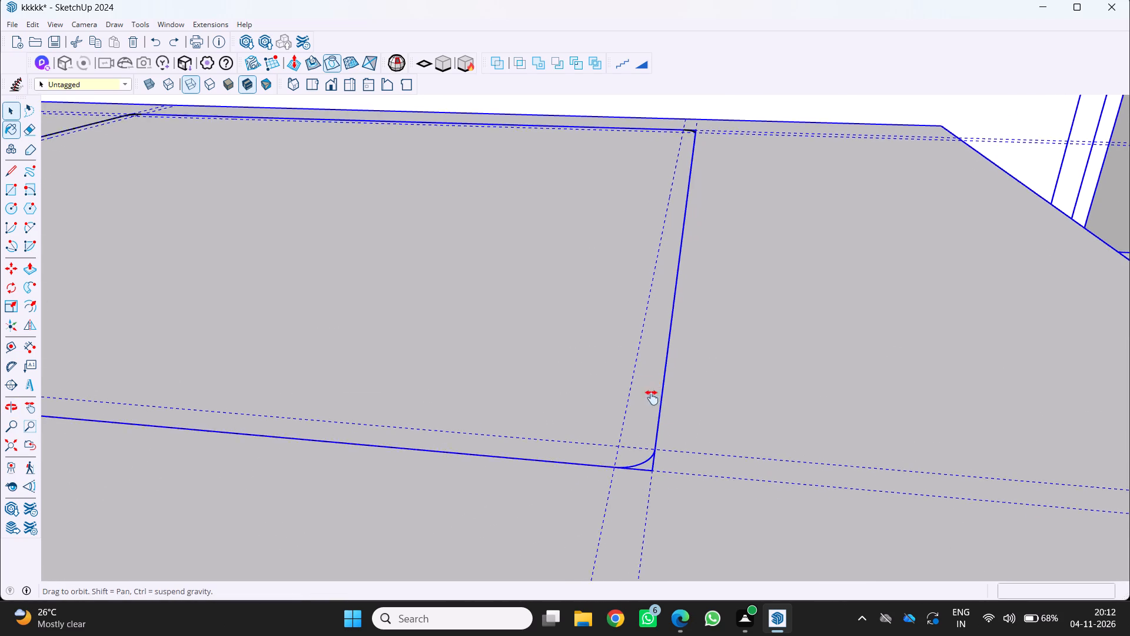
pyautogui.keyDown('shift'); pyautogui.moveTo(652, 397); pyautogui.dragTo(754, 368, button='middle'); pyautogui.keyUp('shift')
pyautogui.keyDown('shift'); pyautogui.scroll(-11, 761, 369); pyautogui.keyUp('shift')
pyautogui.keyDown('shift'); pyautogui.moveTo(581, 412); pyautogui.dragTo(516, 419, button='middle'); pyautogui.keyUp('shift')
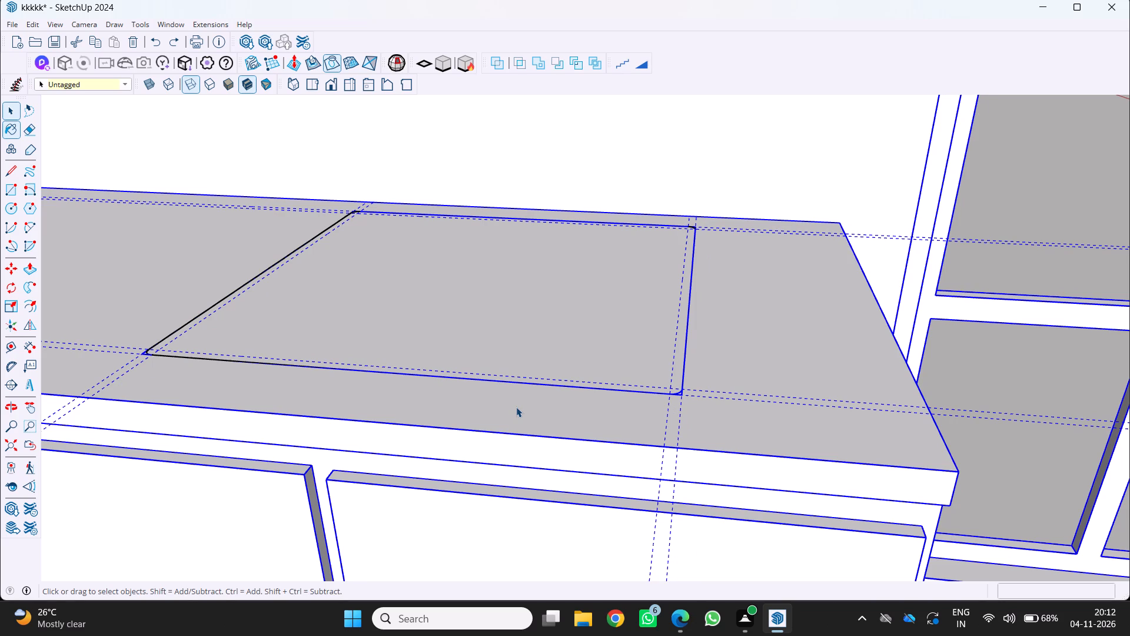
pyautogui.scroll(3, 159, 273)
pyautogui.moveTo(240, 300); pyautogui.dragTo(317, 332, button='middle')
pyautogui.middleClick(317, 332)
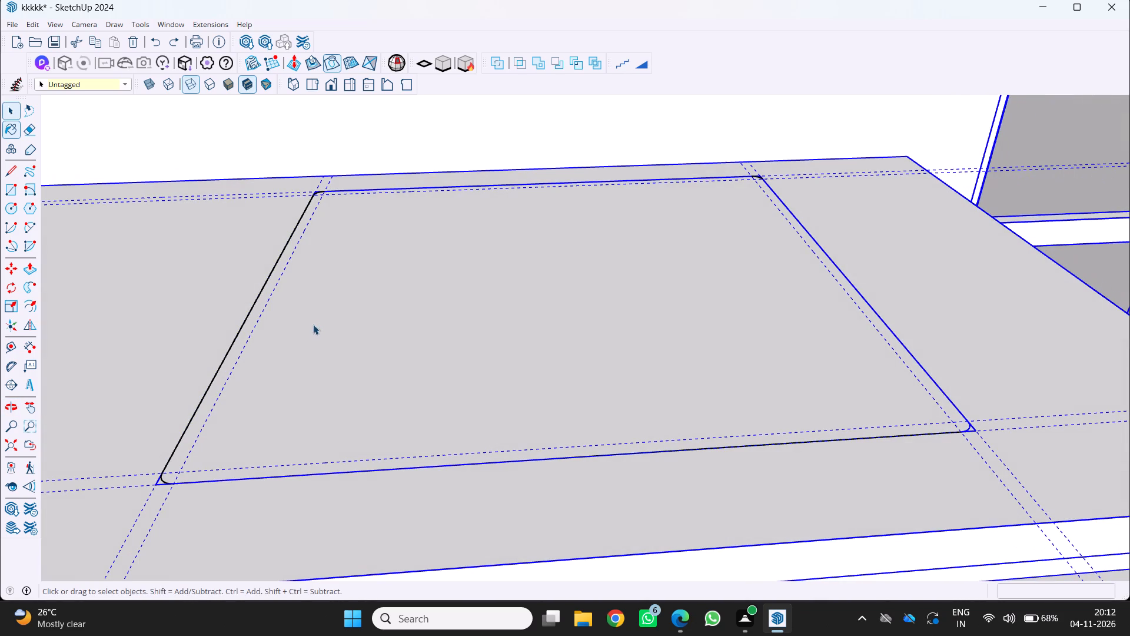
# Undo the remaining two lines traced along the rectangle's edges.
pyautogui.hotkey('ctrl', 'z')
pyautogui.hotkey('ctrl', 'z')
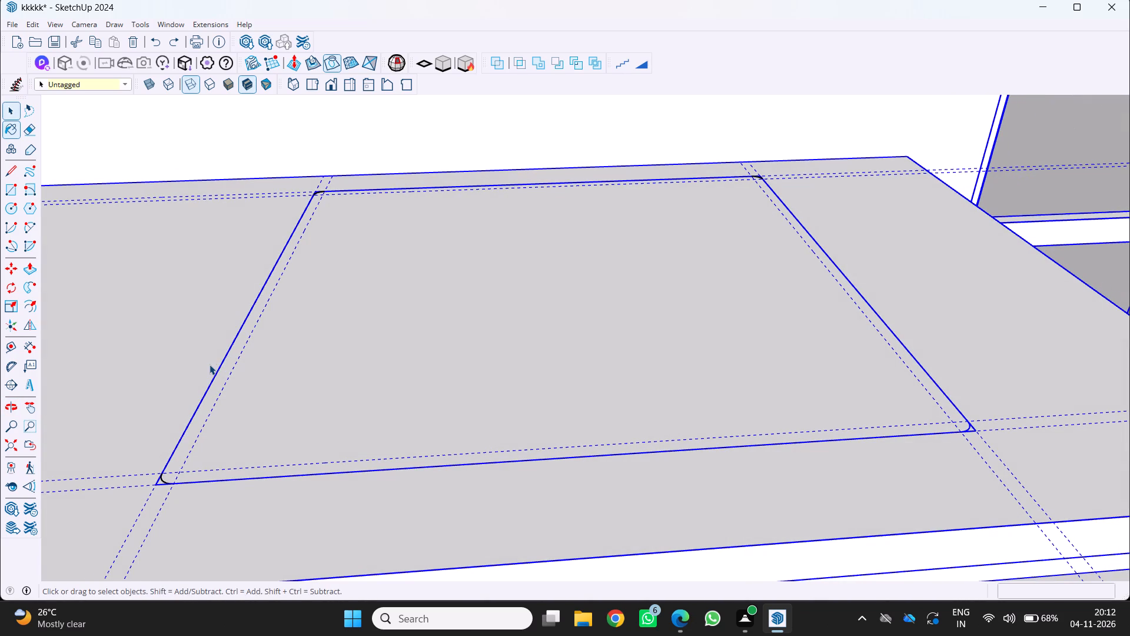
# Save the model.
pyautogui.hotkey('ctrl', 's')
# Undo the last three corner arcs drawn on the countertop rectangle.
pyautogui.scroll(-4, 212, 365)
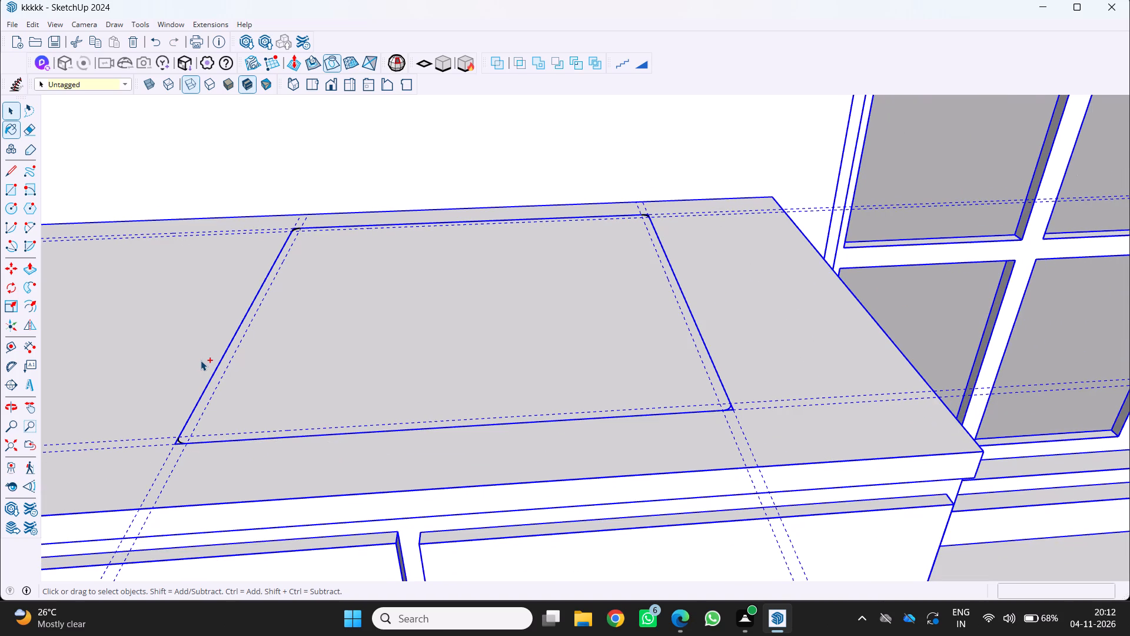
pyautogui.hotkey('ctrl', 'z')
pyautogui.hotkey('ctrl', 'z')
pyautogui.hotkey('ctrl', 'z')
# Clear the selection of the room model.
pyautogui.scroll(-2, 250, 344)
pyautogui.moveTo(256, 337); pyautogui.dragTo(254, 330, button='middle')
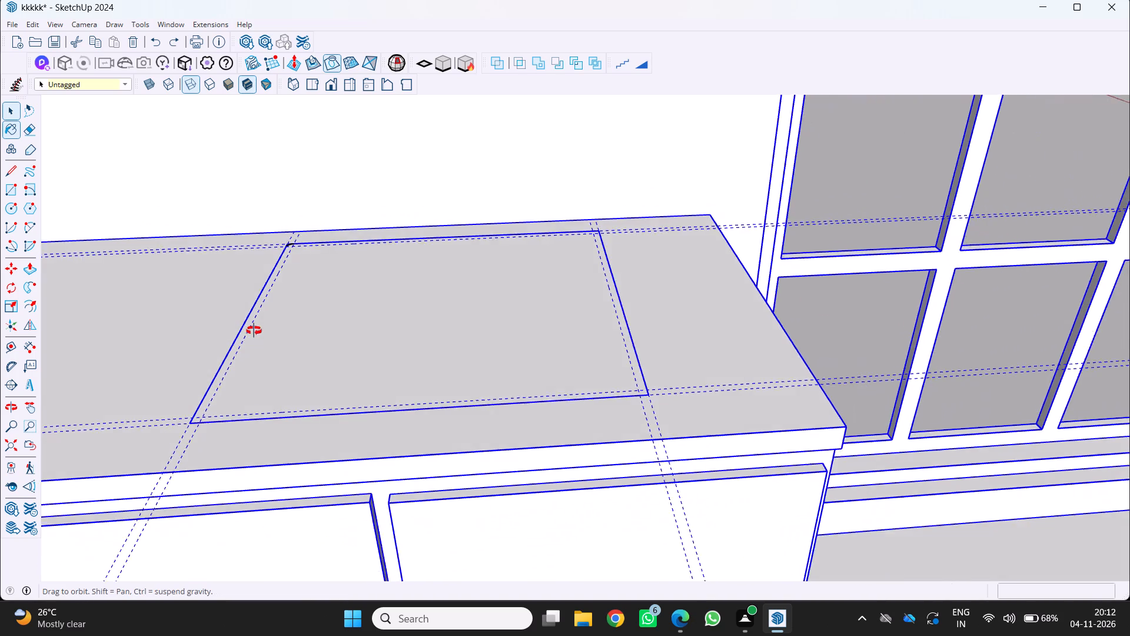
pyautogui.moveTo(254, 330); pyautogui.dragTo(251, 354, button='middle')
pyautogui.keyDown('ctrl'); pyautogui.middleClick(251, 354); pyautogui.keyUp('ctrl')
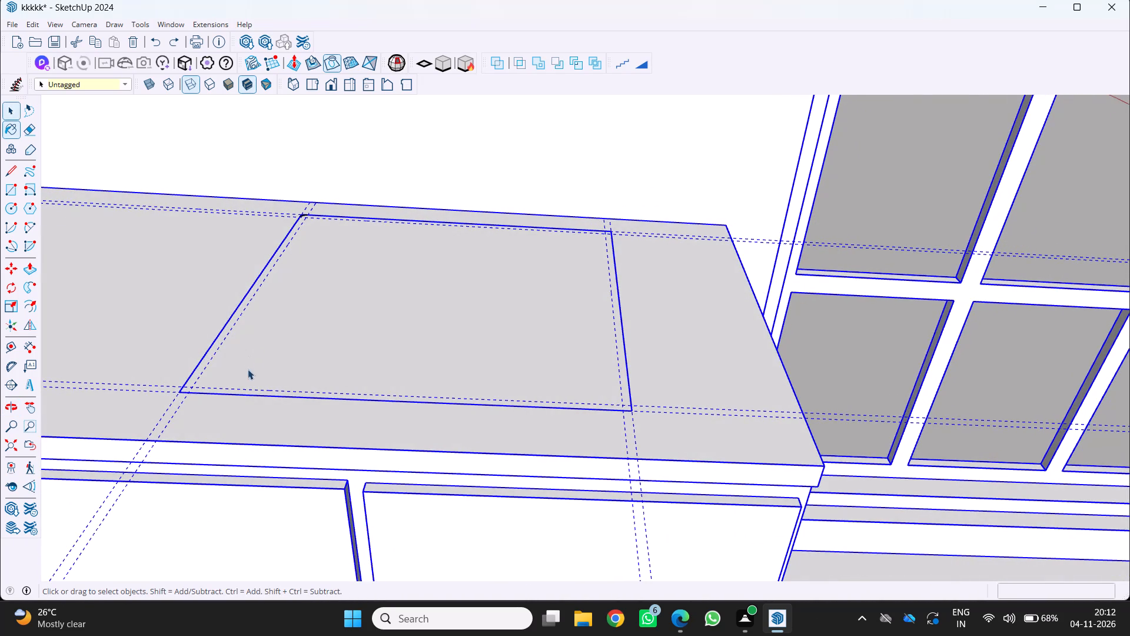
pyautogui.scroll(-9, 250, 356)
pyautogui.press('space')
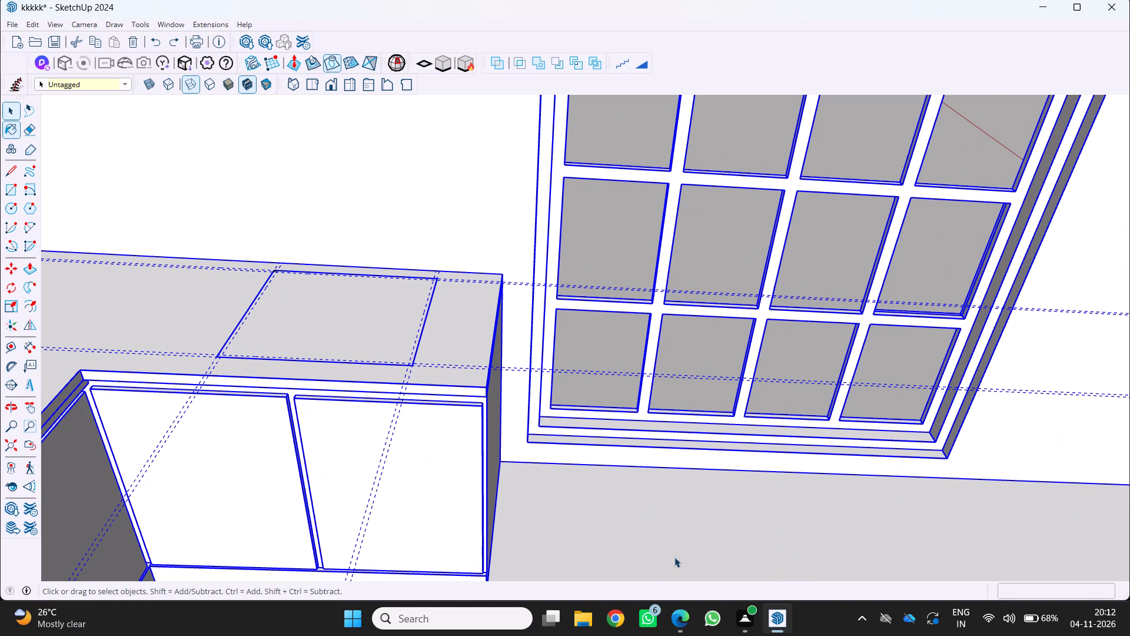
pyautogui.click(674, 557)
pyautogui.press('space')
pyautogui.click(573, 519)
pyautogui.click(573, 519)
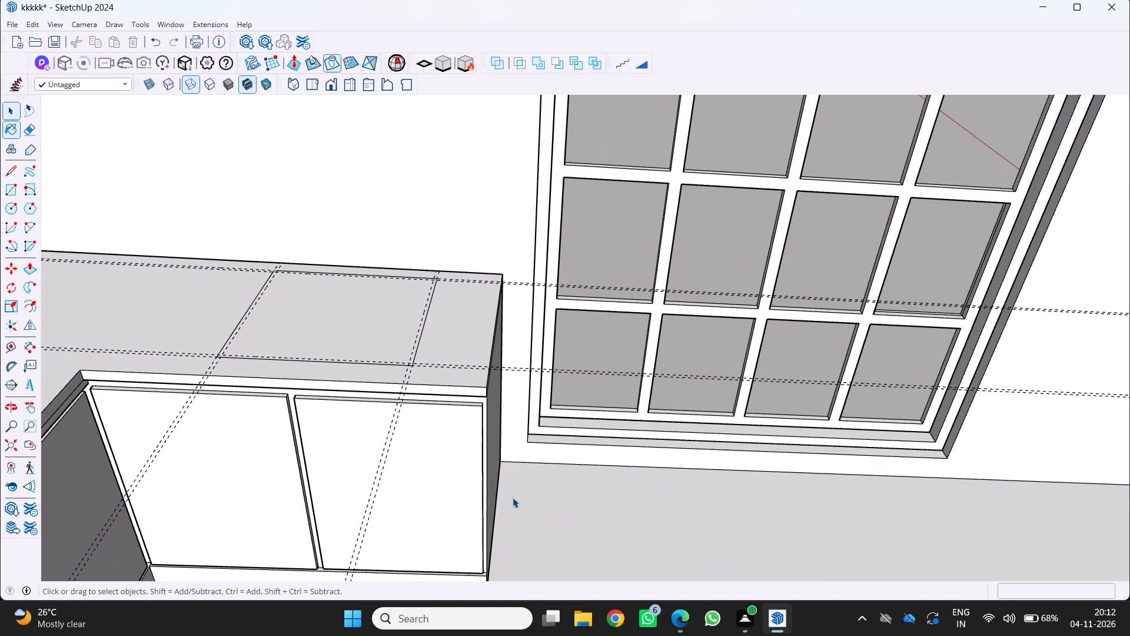
pyautogui.press('space')
# Undo the remaining corner work, the inner offset guides and the countertop rectangle, back to the four original guides.
pyautogui.scroll(10, 313, 399)
pyautogui.moveTo(357, 357); pyautogui.dragTo(431, 369, button='middle')
pyautogui.scroll(-2, 435, 369)
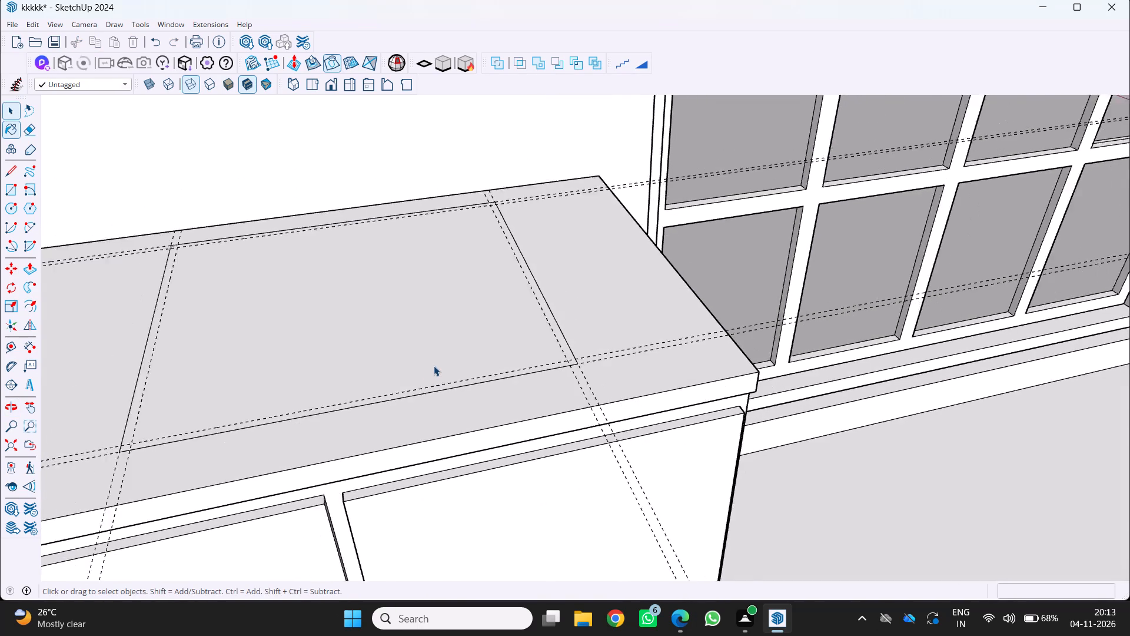
pyautogui.scroll(-2, 434, 366)
pyautogui.hotkey('ctrl', 'z')
pyautogui.hotkey('ctrl', 'z')
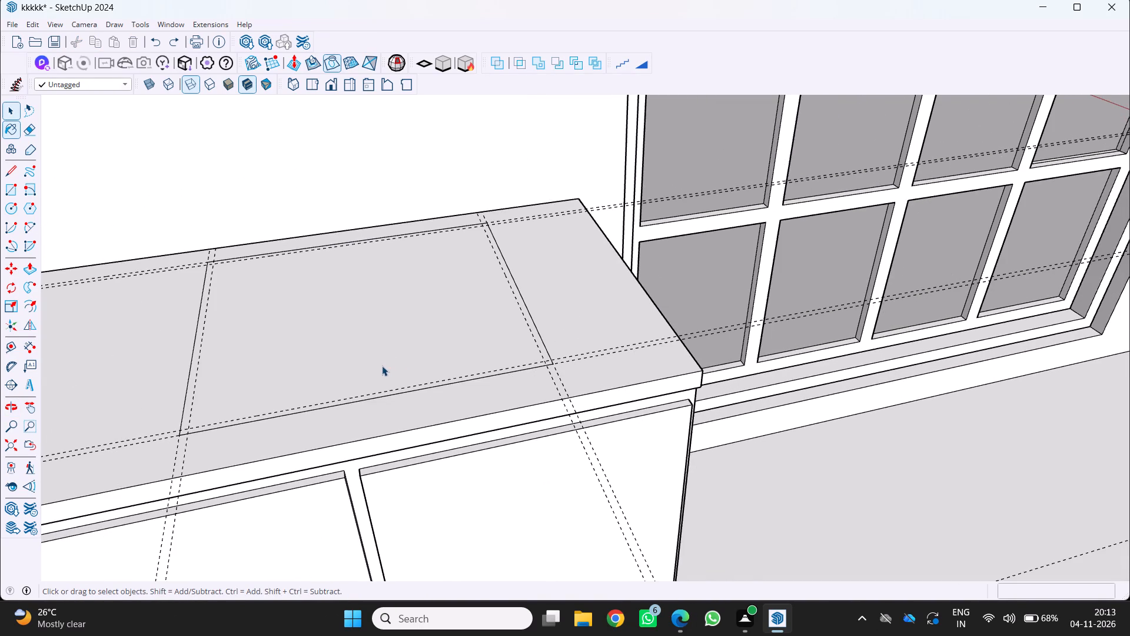
pyautogui.hotkey('ctrl', 'z')
pyautogui.hotkey('ctrl', 'z')
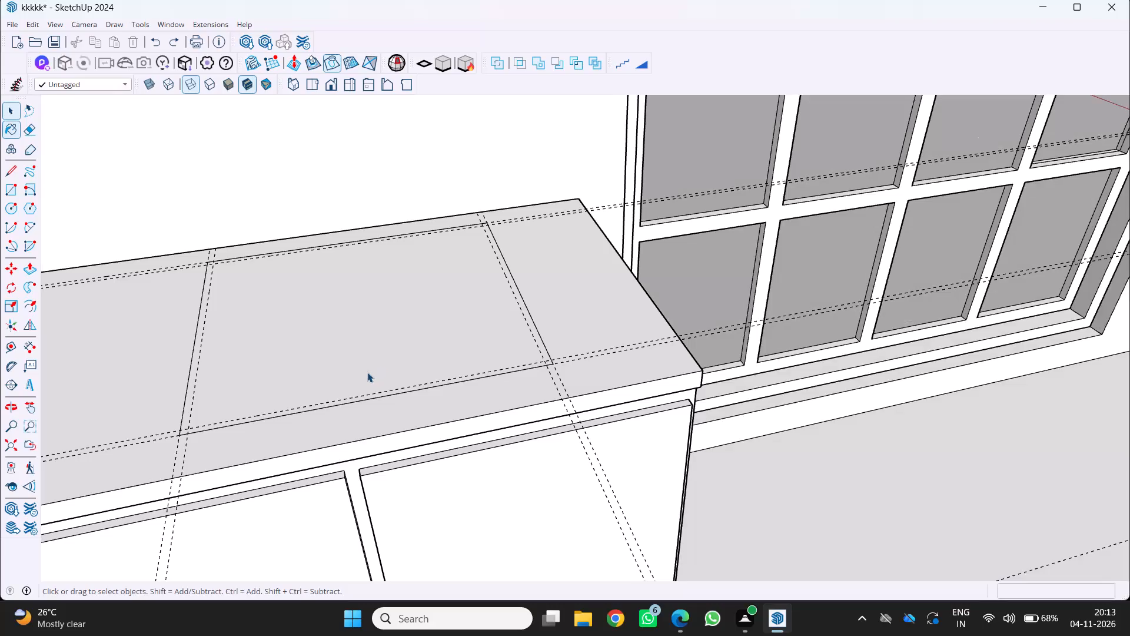
pyautogui.hotkey('ctrl', 'z')
pyautogui.hotkey('ctrl', 'z')
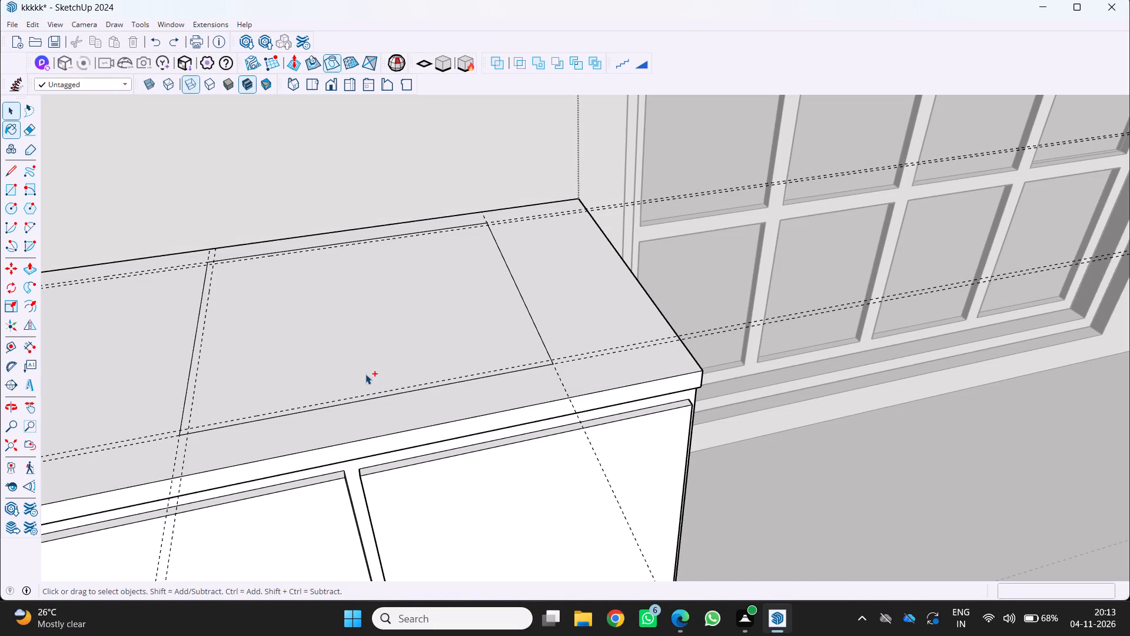
pyautogui.hotkey('ctrl', 'z')
pyautogui.hotkey('ctrl', 'z')
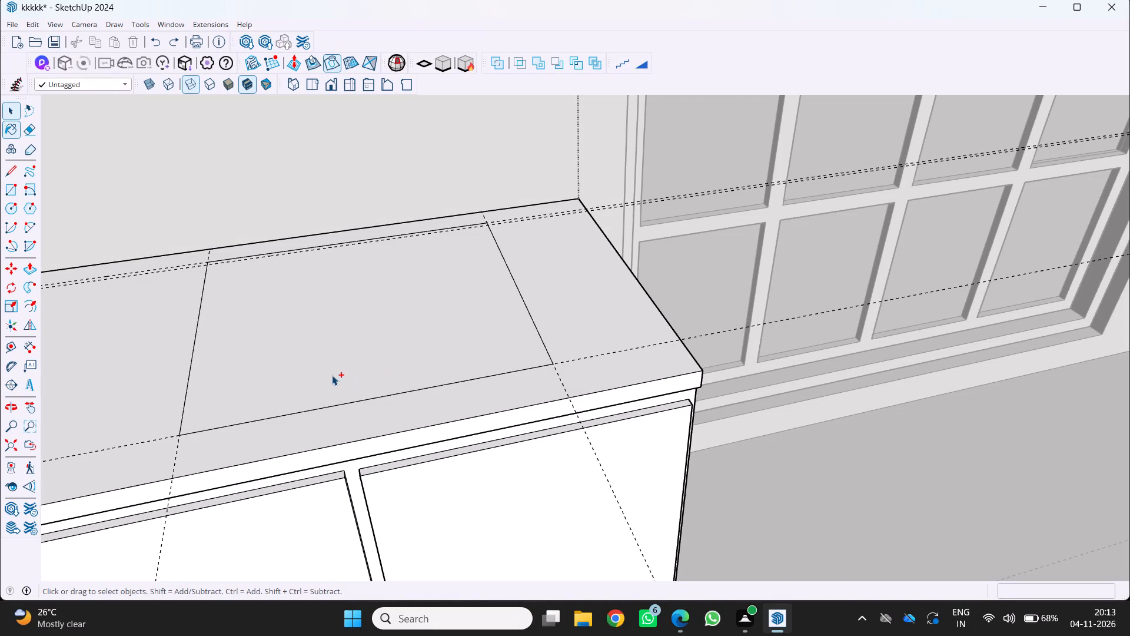
pyautogui.hotkey('ctrl', 'z')
pyautogui.hotkey('ctrl', 'z')
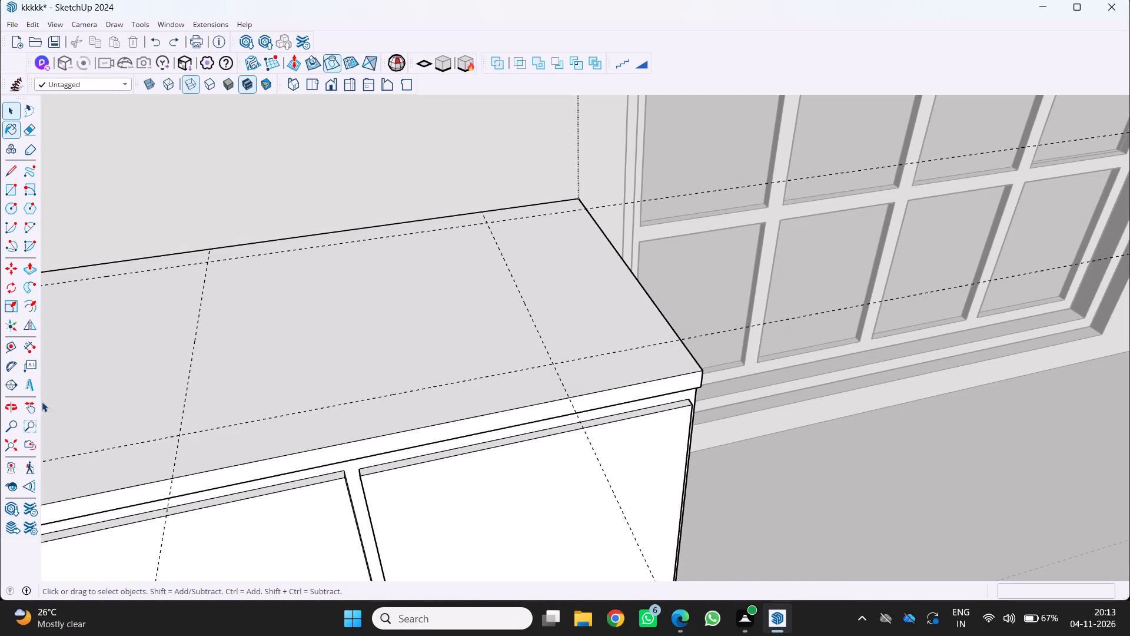
# Examine the room and the L-shaped countertop with its four guides from several angles.
pyautogui.scroll(-5, 98, 356)
pyautogui.moveTo(137, 332); pyautogui.dragTo(211, 262, button='middle')
pyautogui.scroll(-4, 211, 262)
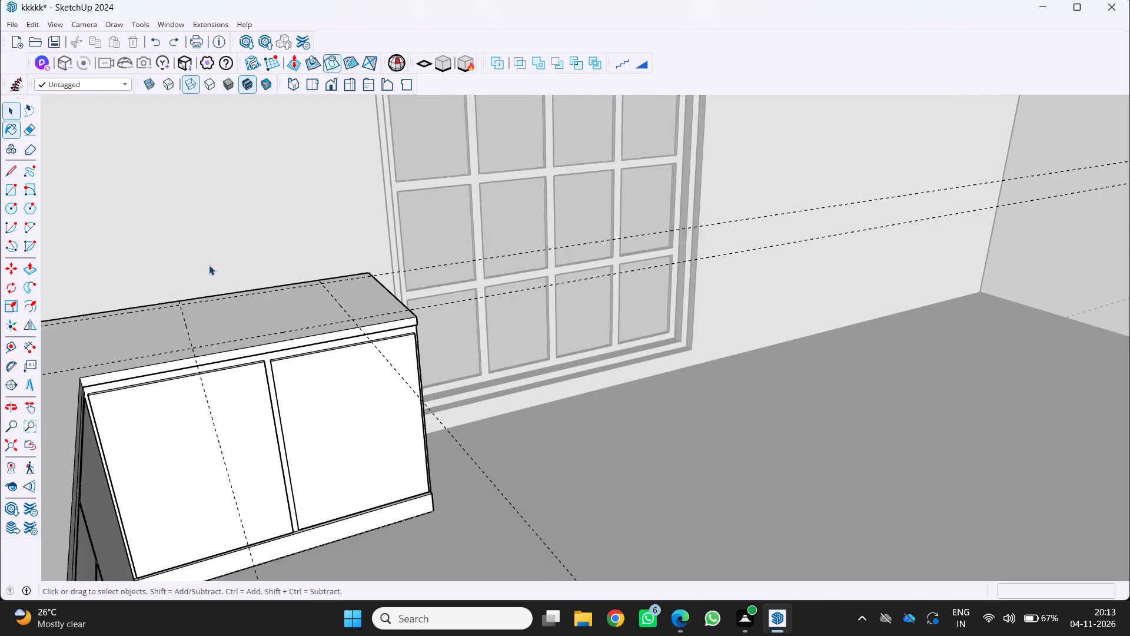
pyautogui.scroll(-1, 208, 267)
pyautogui.moveTo(208, 267); pyautogui.dragTo(132, 286, button='middle')
pyautogui.scroll(-12, 134, 289)
pyautogui.scroll(1, 177, 283)
pyautogui.scroll(-1, 177, 283)
pyautogui.moveTo(182, 287); pyautogui.dragTo(454, 302, button='middle')
pyautogui.scroll(-4, 442, 307)
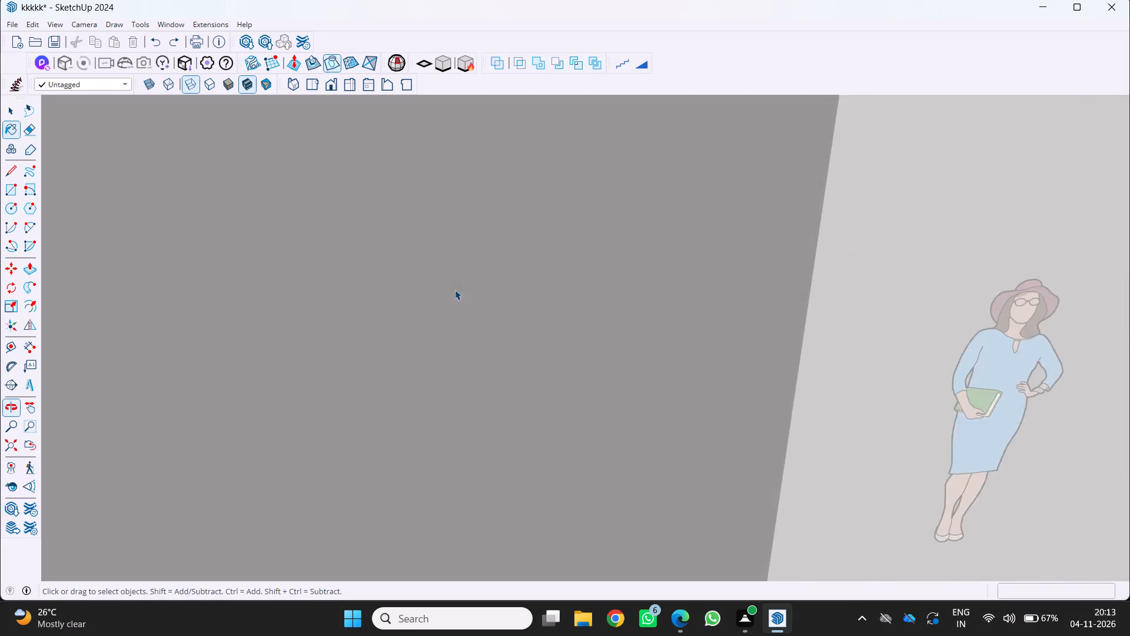
pyautogui.scroll(-20, 455, 290)
pyautogui.scroll(-9, 455, 290)
pyautogui.moveTo(383, 288); pyautogui.dragTo(162, 327, button='middle')
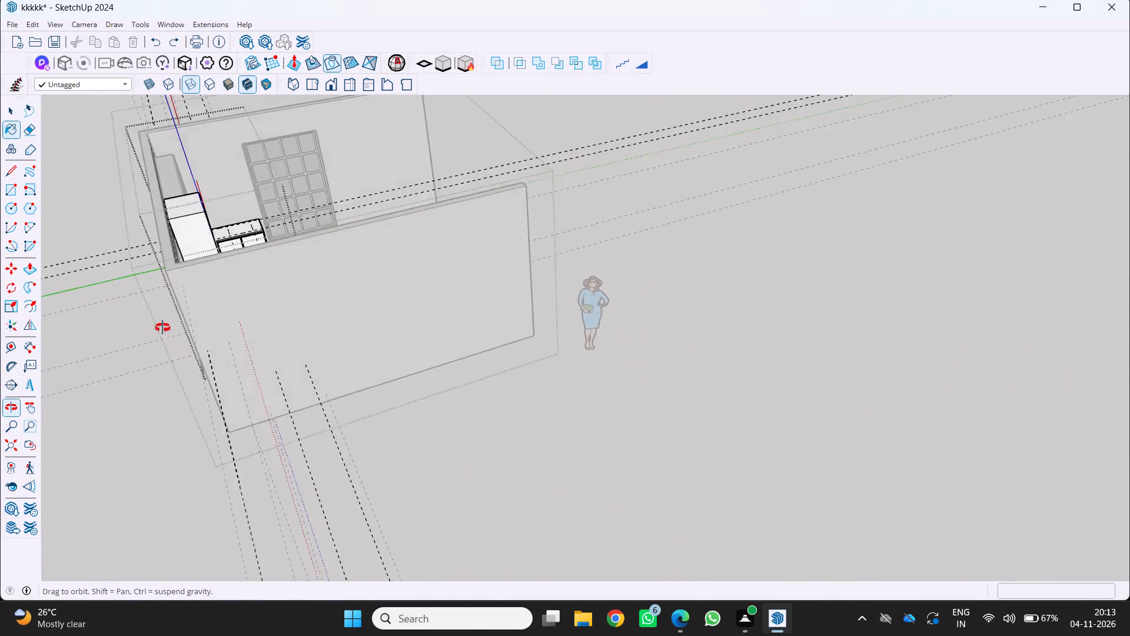
pyautogui.moveTo(162, 327); pyautogui.dragTo(138, 284, button='middle')
pyautogui.scroll(6, 245, 274)
pyautogui.moveTo(298, 284); pyautogui.dragTo(108, 326, button='middle')
pyautogui.scroll(1, 109, 329)
pyautogui.scroll(-6, 209, 290)
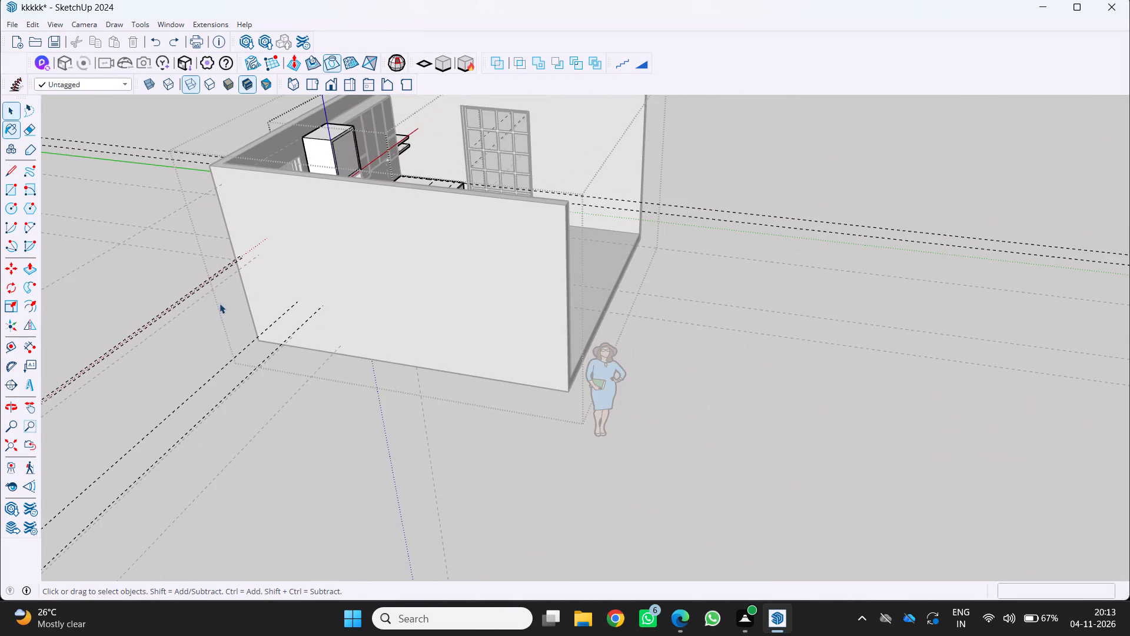
pyautogui.keyDown('shift'); pyautogui.moveTo(223, 303); pyautogui.dragTo(192, 388, button='middle'); pyautogui.keyUp('shift')
pyautogui.scroll(4, 310, 326)
pyautogui.moveTo(392, 338); pyautogui.dragTo(214, 285, button='middle')
pyautogui.scroll(1, 234, 295)
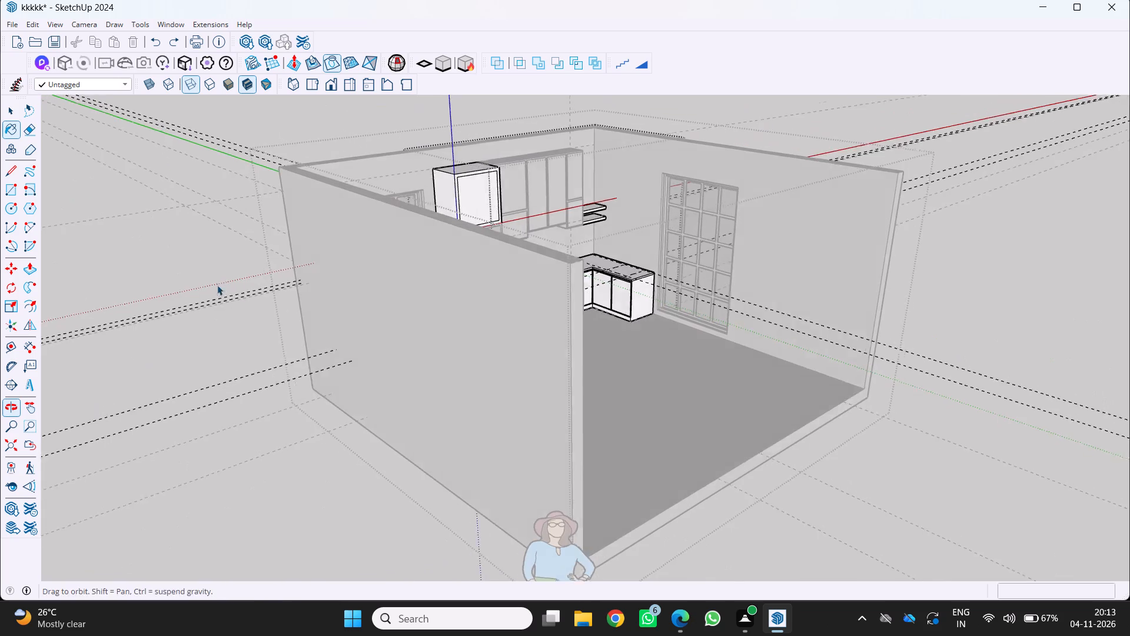
pyautogui.scroll(7, 405, 273)
pyautogui.moveTo(640, 355); pyautogui.dragTo(411, 329, button='middle')
pyautogui.middleClick(411, 329)
pyautogui.keyDown('shift'); pyautogui.moveTo(662, 355); pyautogui.dragTo(476, 367, button='middle'); pyautogui.keyUp('shift')
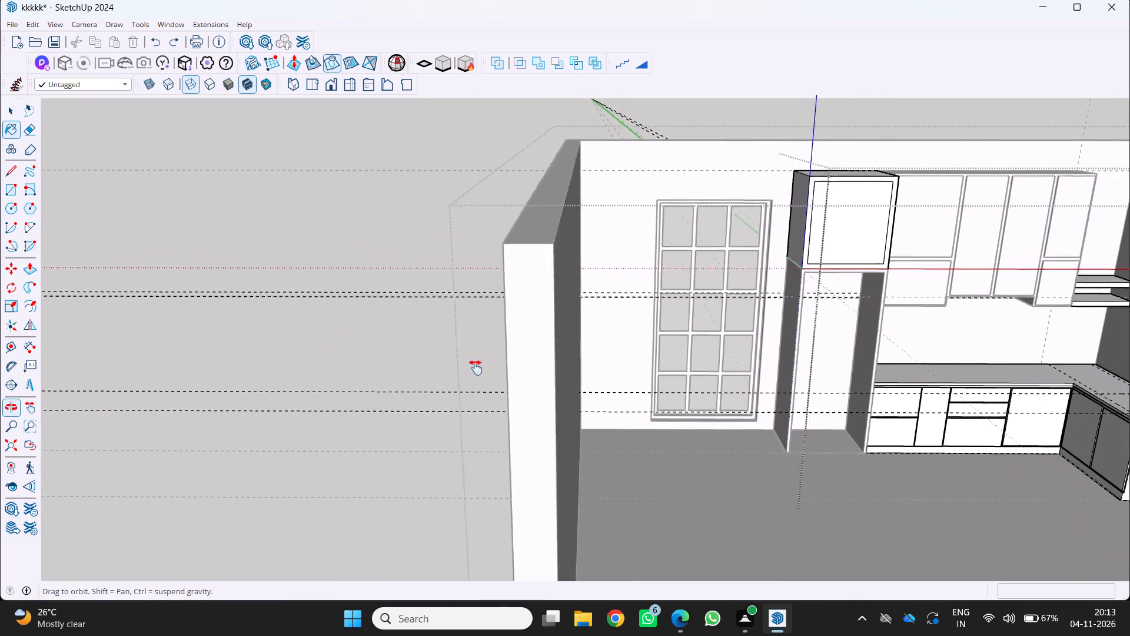
pyautogui.keyDown('shift'); pyautogui.moveTo(476, 367); pyautogui.dragTo(253, 385, button='middle'); pyautogui.keyUp('shift')
pyautogui.scroll(4, 820, 462)
pyautogui.moveTo(866, 468); pyautogui.dragTo(1015, 470, button='middle')
pyautogui.moveTo(1013, 466); pyautogui.dragTo(1012, 458, button='middle')
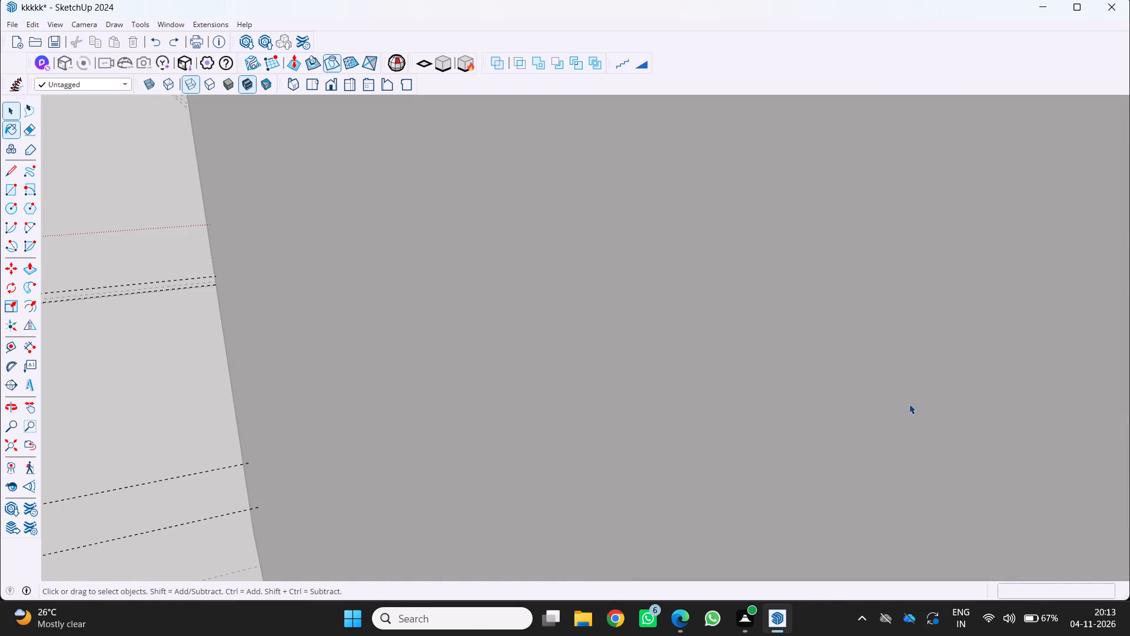
pyautogui.scroll(-1, 882, 427)
pyautogui.moveTo(881, 427); pyautogui.dragTo(727, 462, button='middle')
pyautogui.middleClick(727, 462)
pyautogui.scroll(-20, 685, 440)
pyautogui.scroll(-2, 685, 440)
pyautogui.scroll(3, 820, 409)
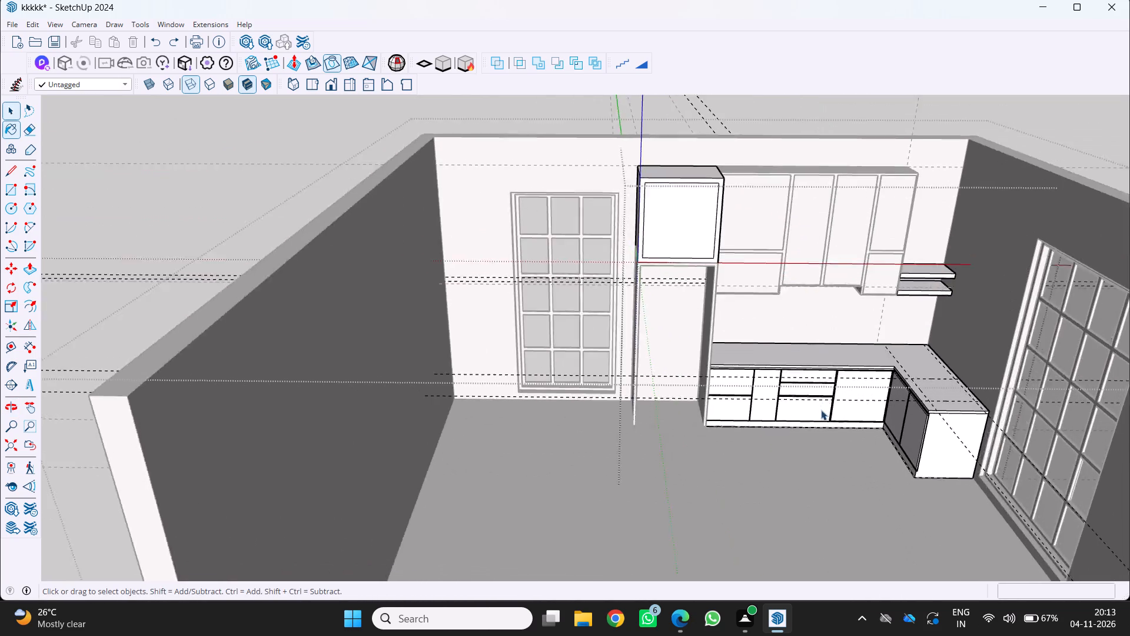
pyautogui.scroll(5, 821, 410)
pyautogui.moveTo(972, 399); pyautogui.dragTo(1024, 402, button='middle')
pyautogui.middleClick(1024, 401)
pyautogui.scroll(13, 1028, 376)
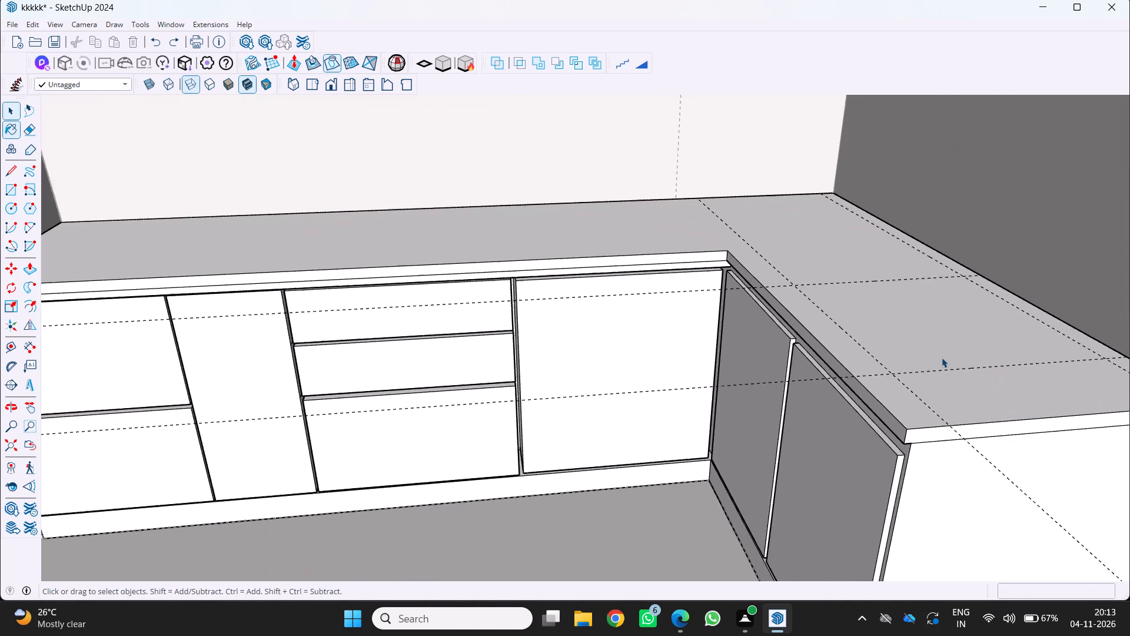
pyautogui.scroll(1, 942, 357)
pyautogui.scroll(3, 892, 360)
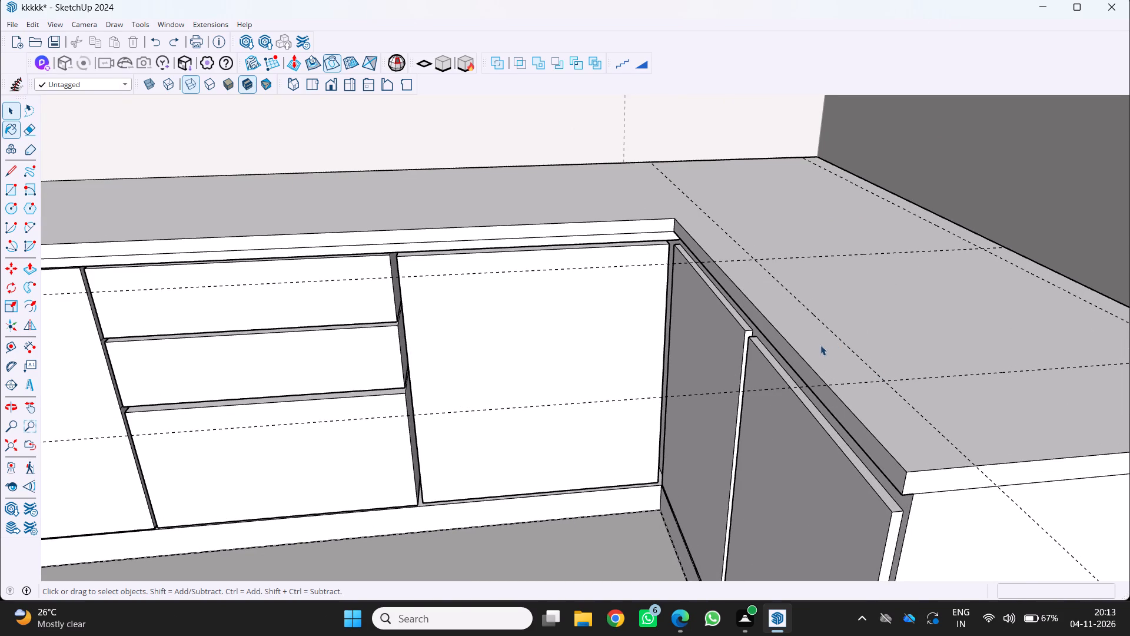
pyautogui.scroll(-6, 677, 336)
pyautogui.moveTo(691, 336); pyautogui.dragTo(765, 333, button='middle')
pyautogui.scroll(1, 694, 336)
pyautogui.middleClick(765, 333)
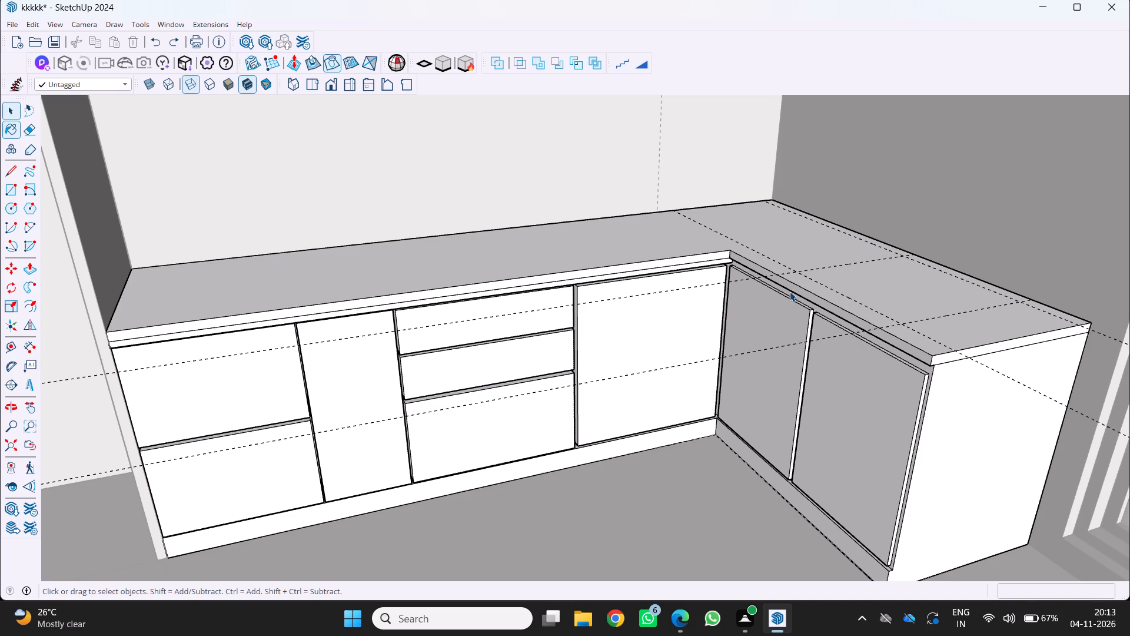
# Draw a 50 by 47 cm rectangle on the countertop's short leg, snapped to the guide intersections.
pyautogui.click(847, 278)
pyautogui.click(847, 278)
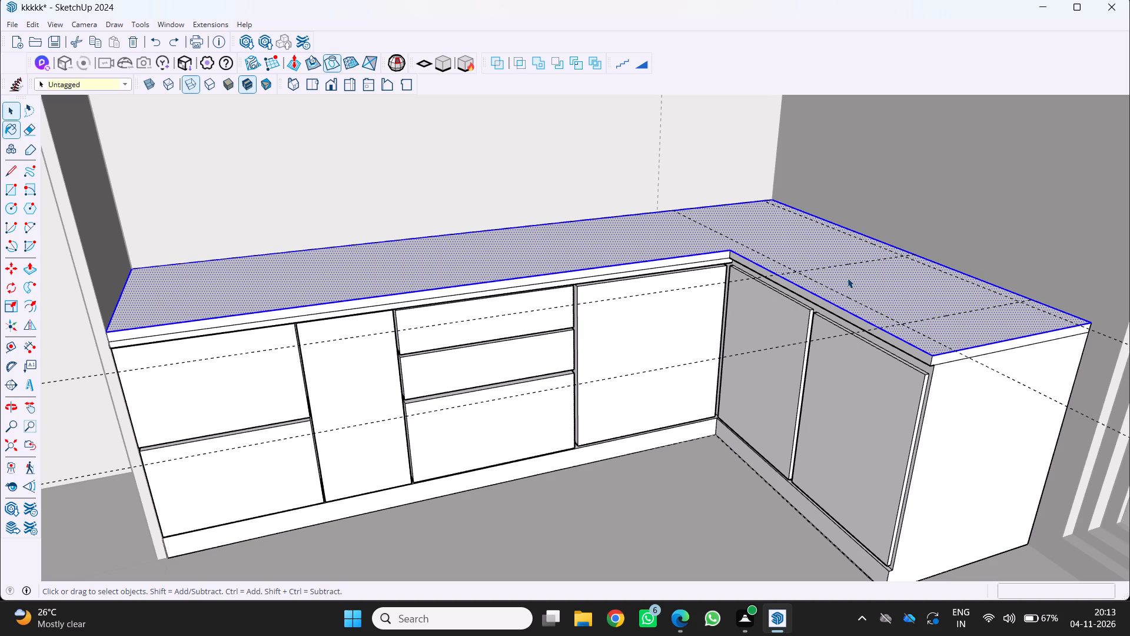
pyautogui.click(857, 267)
pyautogui.moveTo(880, 263); pyautogui.dragTo(877, 302, button='middle')
pyautogui.middleClick(877, 302)
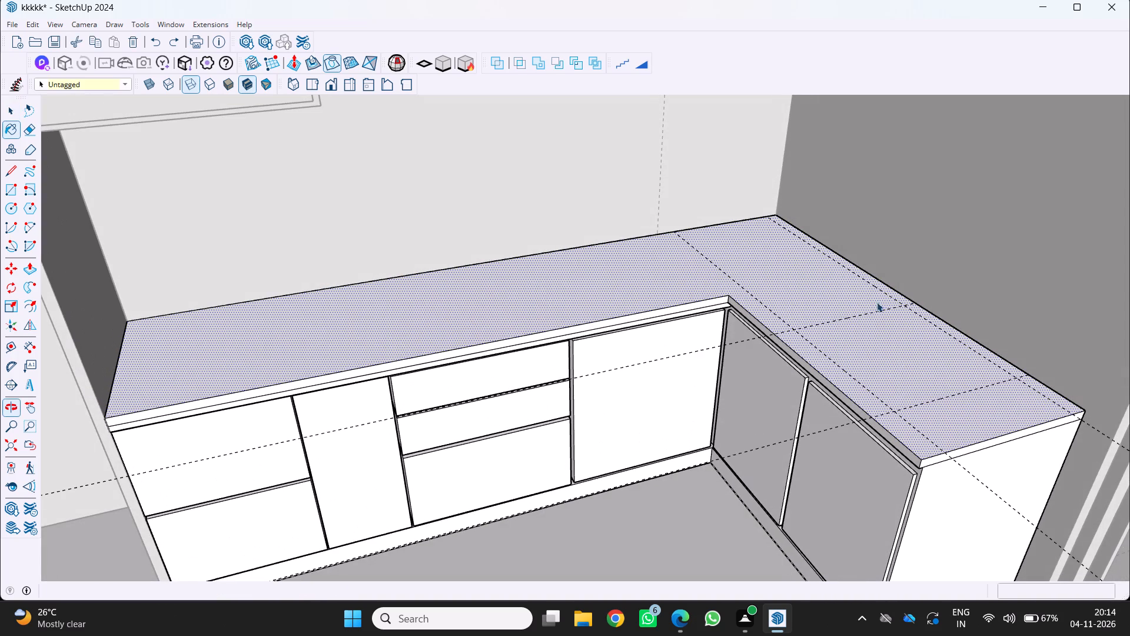
pyautogui.press('r')
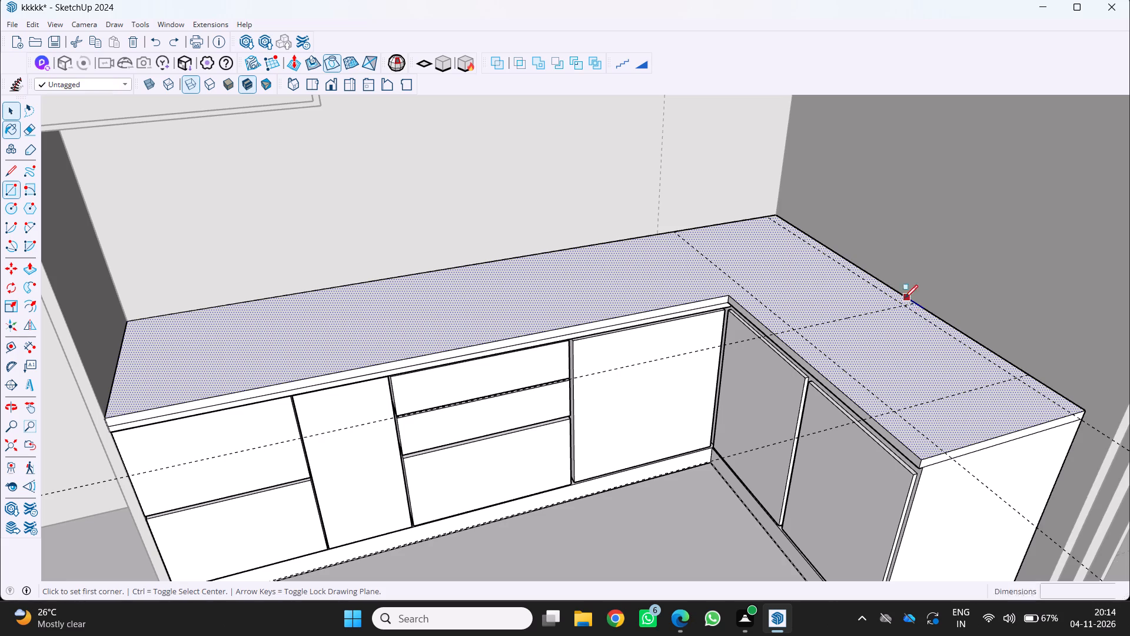
pyautogui.click(903, 306)
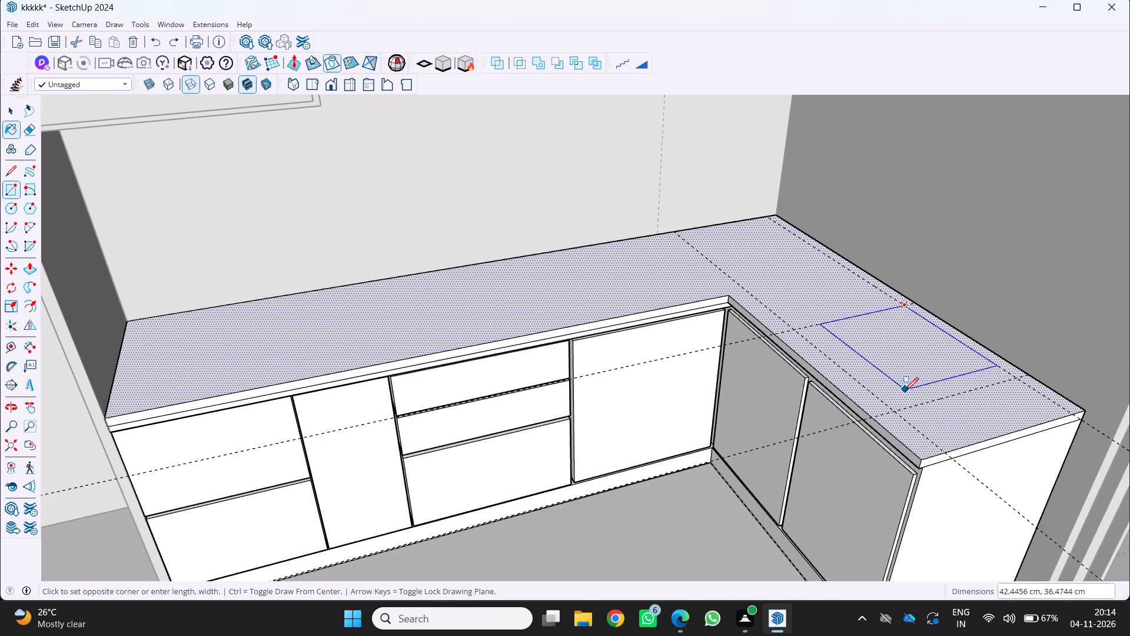
pyautogui.click(896, 410)
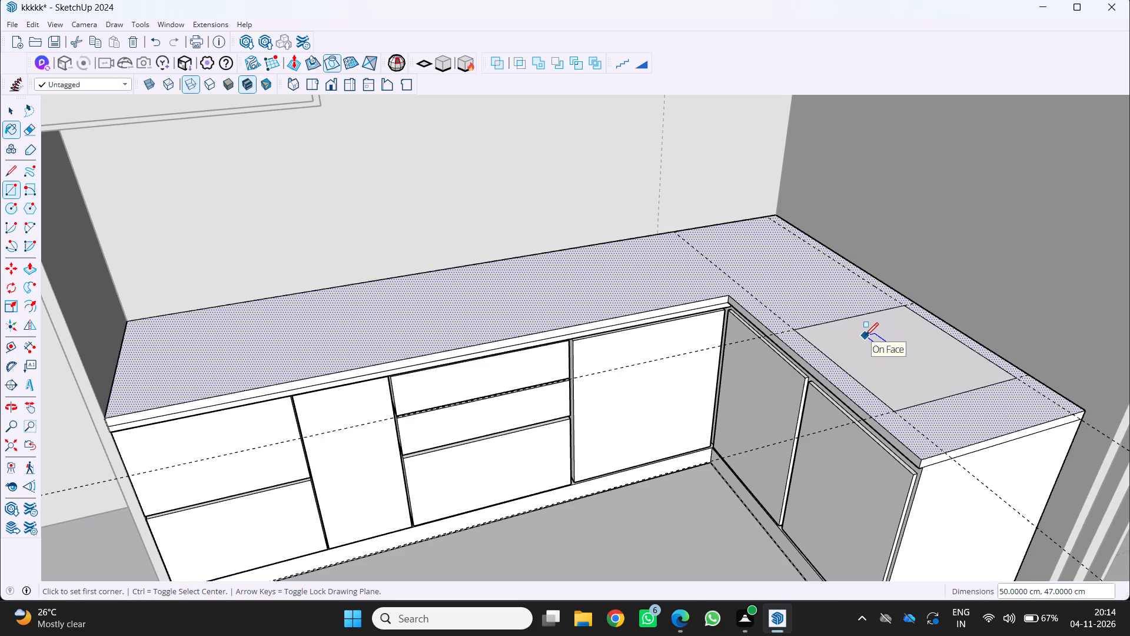
# Place guides 1 cm inside each of the four edges of the countertop rectangle.
pyautogui.press('t')
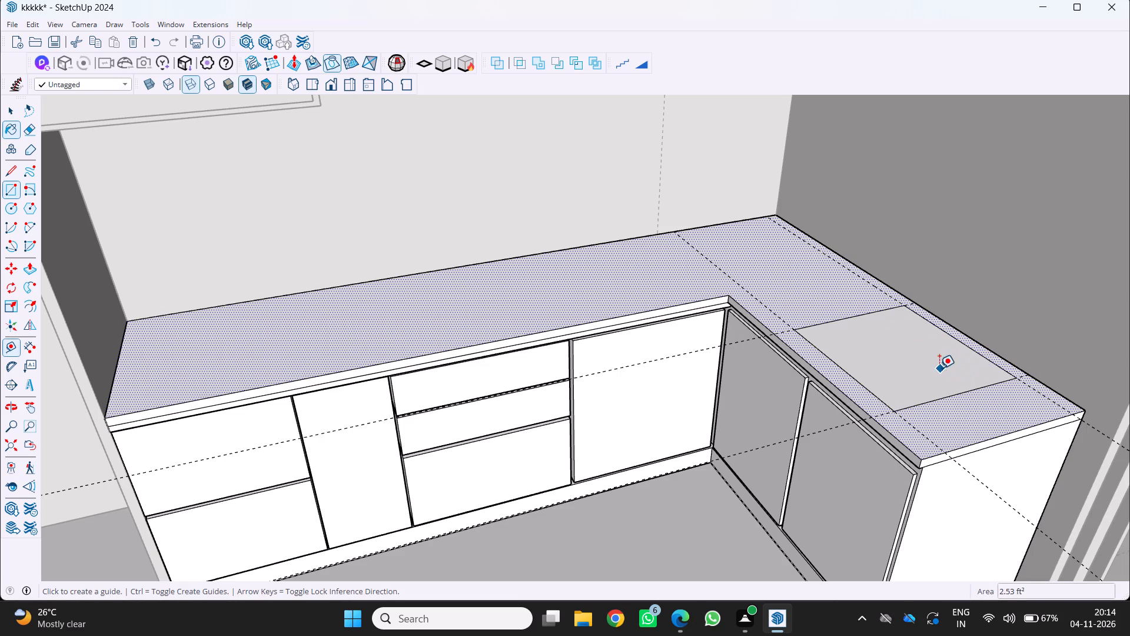
pyautogui.click(941, 325)
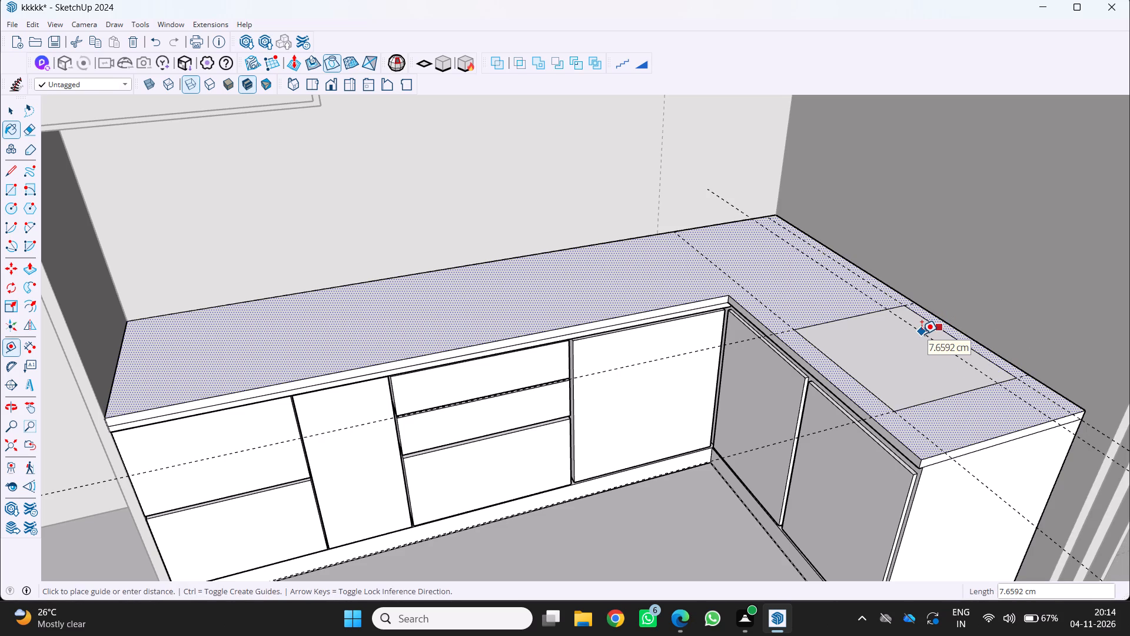
pyautogui.press('1')
pyautogui.press('Return')
pyautogui.scroll(6, 881, 311)
pyautogui.moveTo(872, 310); pyautogui.dragTo(865, 357, button='middle')
pyautogui.click(850, 432)
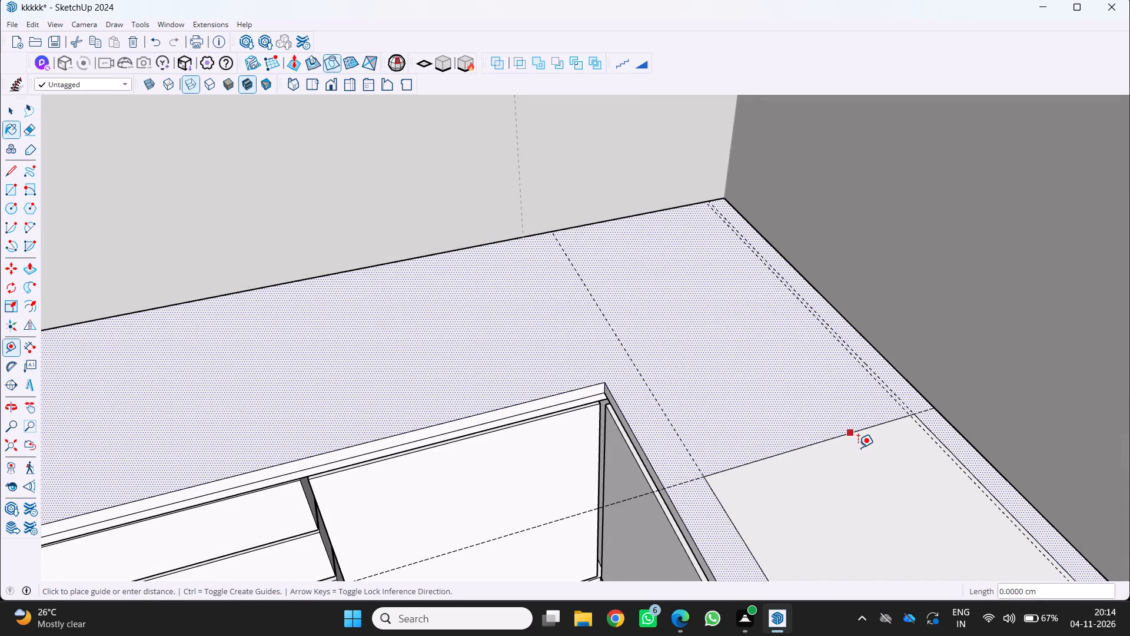
pyautogui.press('1')
pyautogui.press('Return')
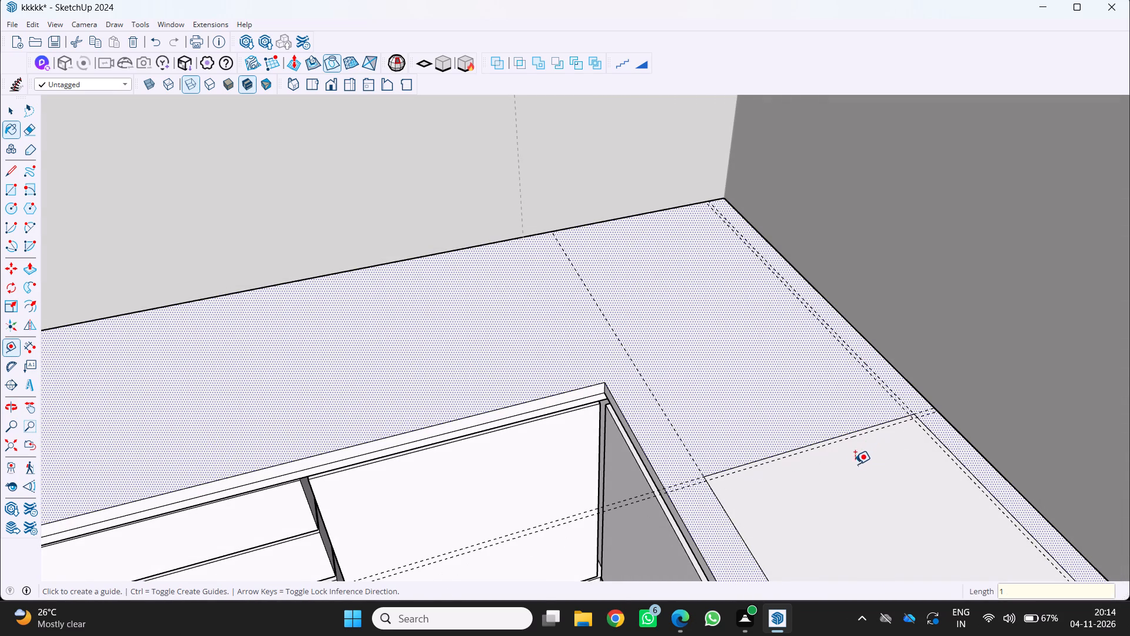
pyautogui.scroll(-11, 805, 461)
pyautogui.scroll(9, 829, 514)
pyautogui.moveTo(849, 492); pyautogui.dragTo(872, 470, button='middle')
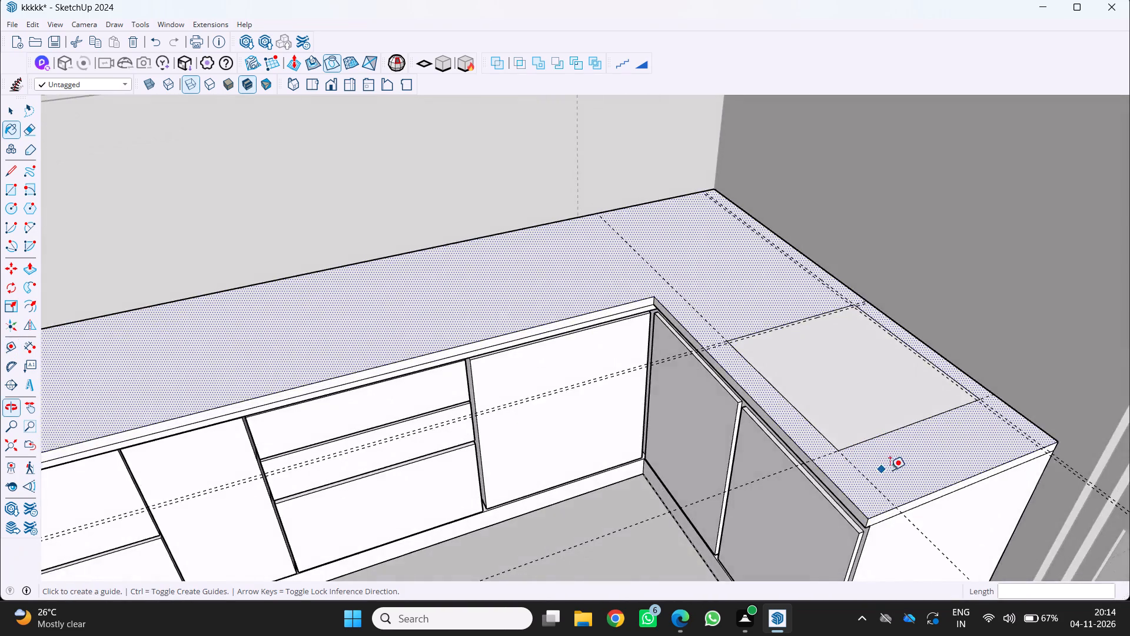
pyautogui.scroll(3, 890, 470)
pyautogui.click(868, 422)
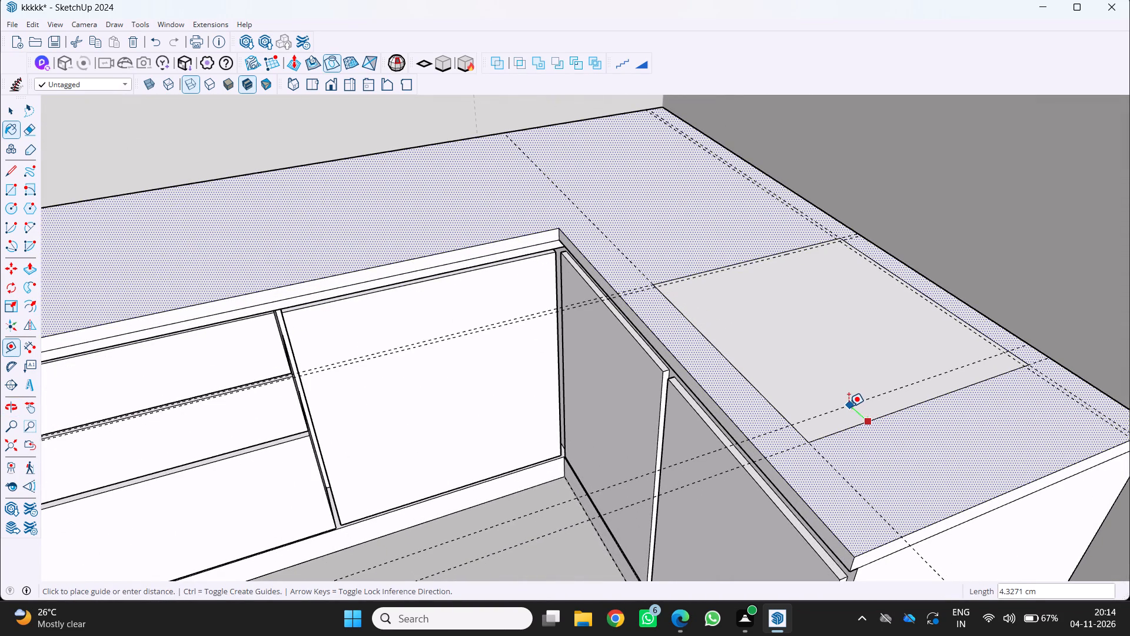
pyautogui.press('1')
pyautogui.press('Return')
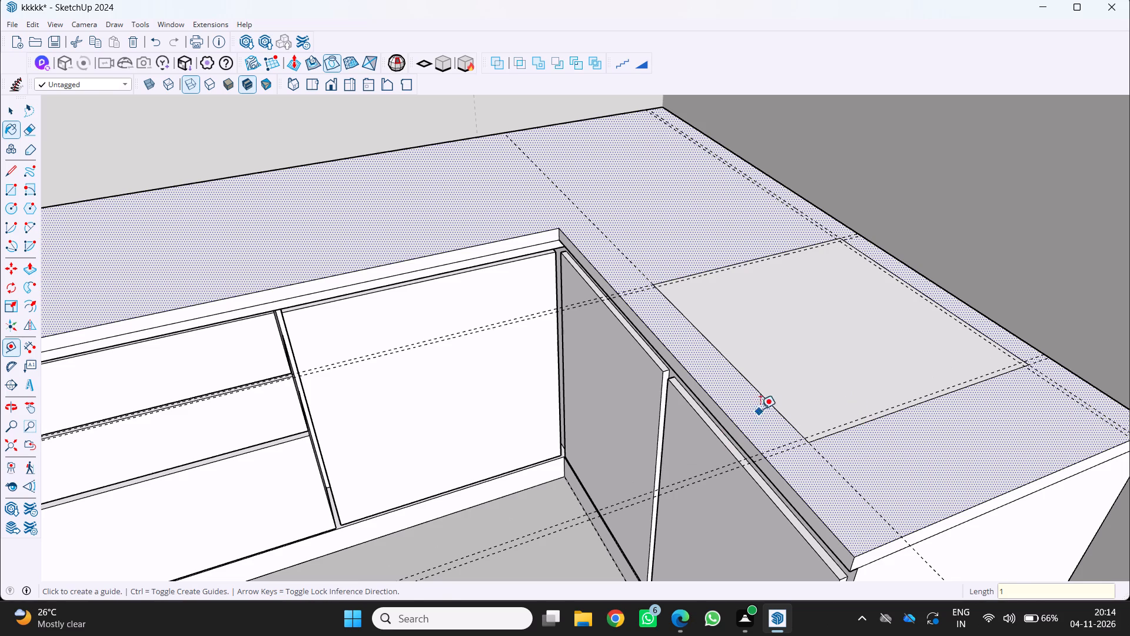
pyautogui.click(766, 402)
pyautogui.press('1')
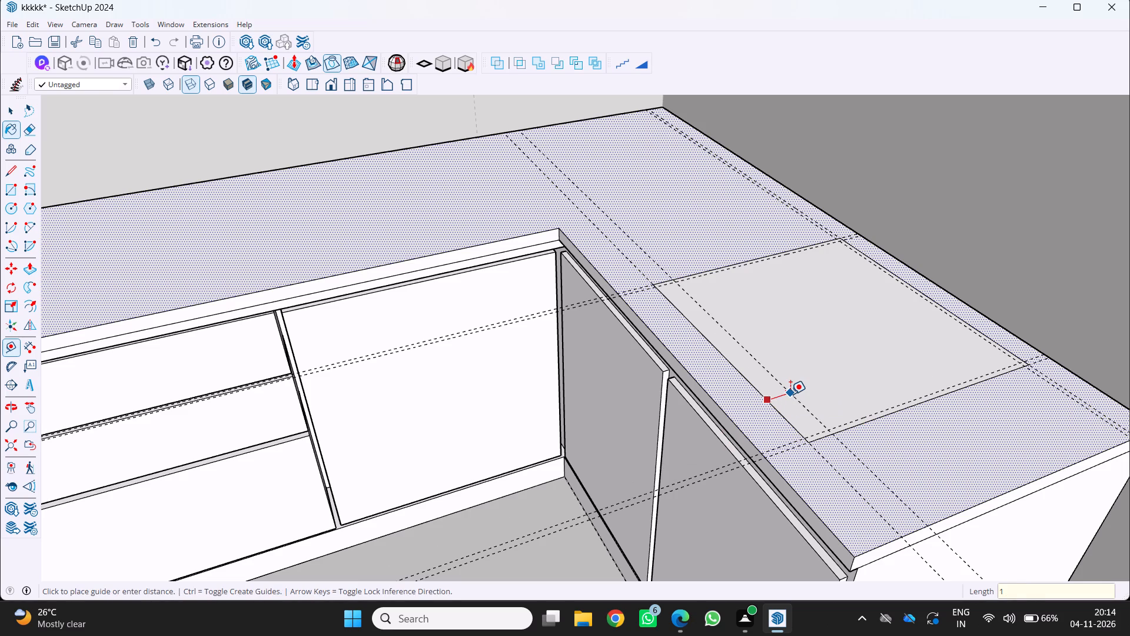
pyautogui.press('Return')
# Draw a two-point arc rounding the rectangle's wall-side corner nearest the room corner, ending where the inner guides cross its edges.
pyautogui.scroll(1, 776, 374)
pyautogui.moveTo(779, 370); pyautogui.dragTo(812, 387, button='middle')
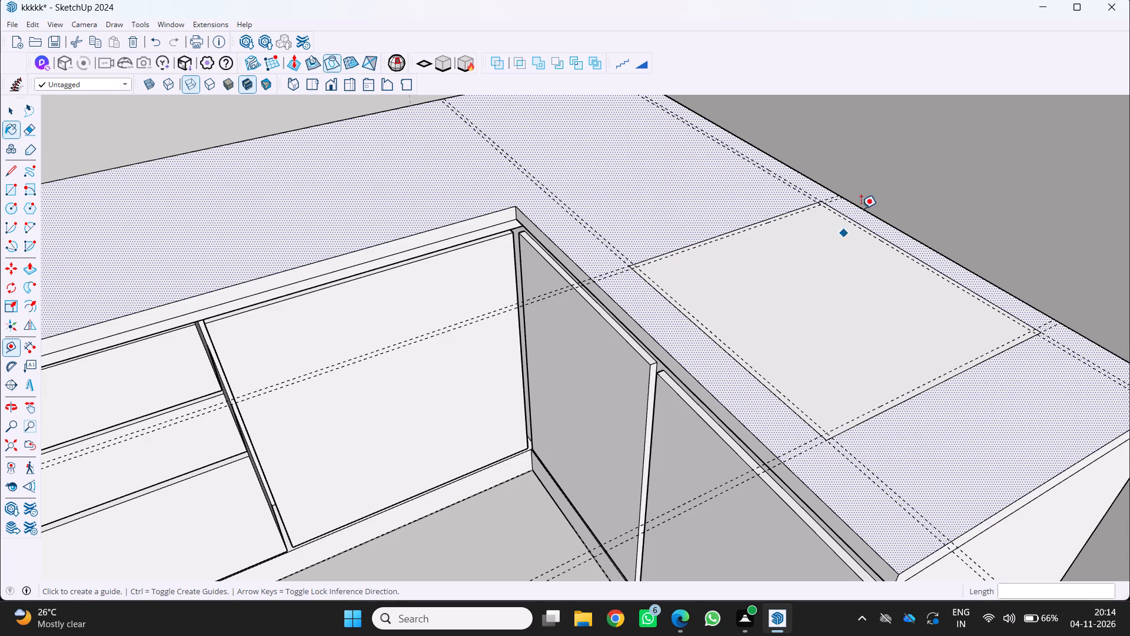
pyautogui.scroll(19, 842, 194)
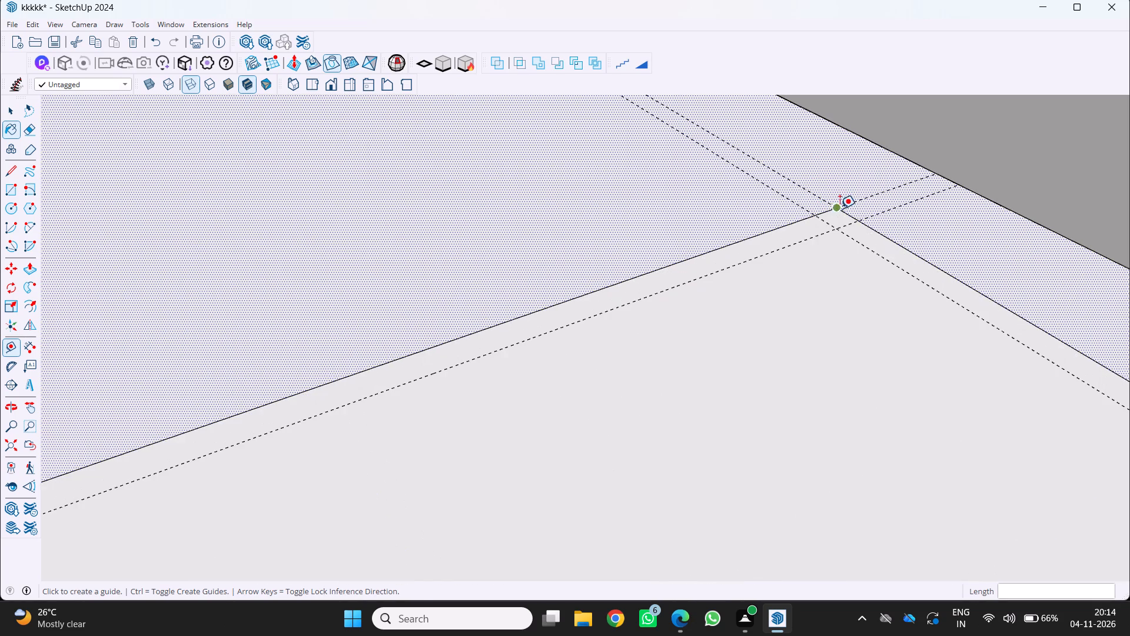
pyautogui.scroll(1, 809, 237)
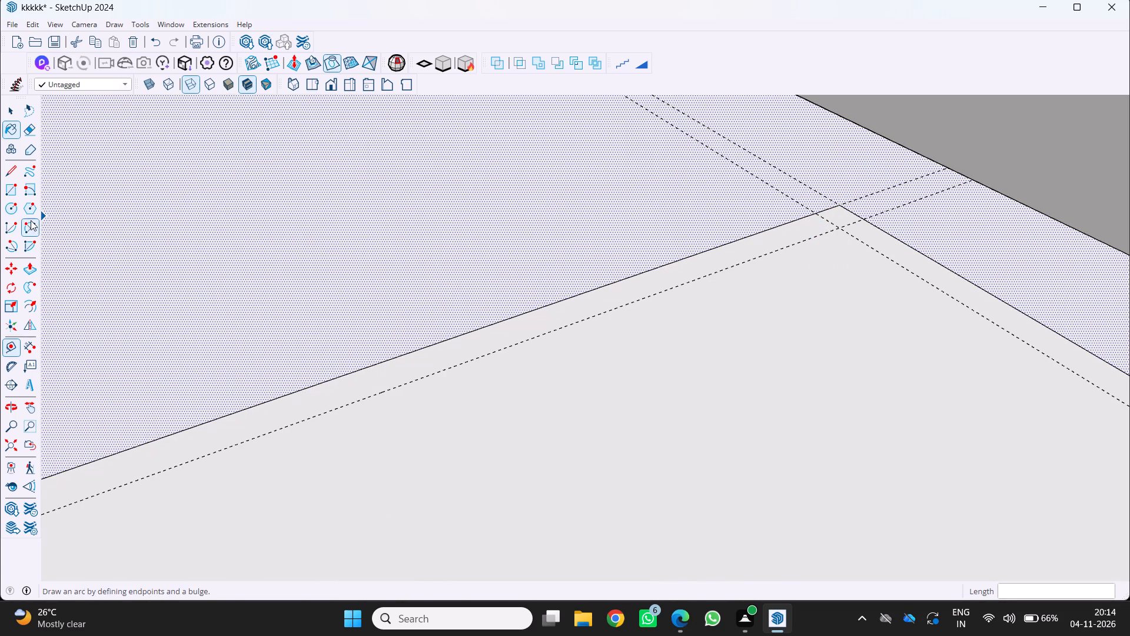
pyautogui.click(32, 223)
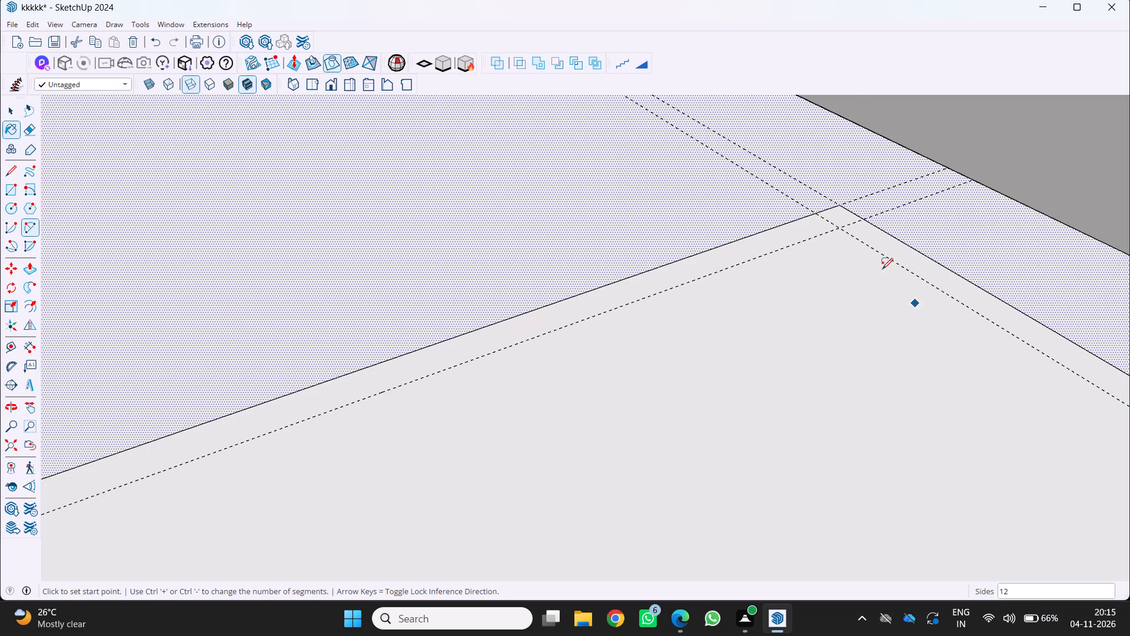
pyautogui.scroll(2, 846, 222)
pyautogui.click(809, 213)
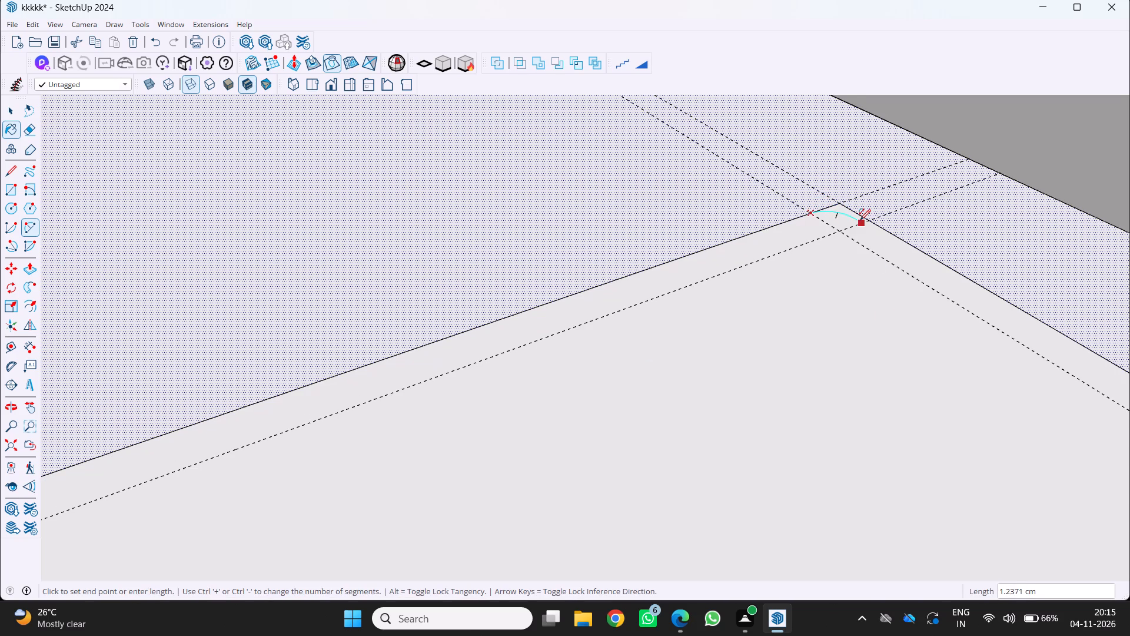
pyautogui.click(868, 220)
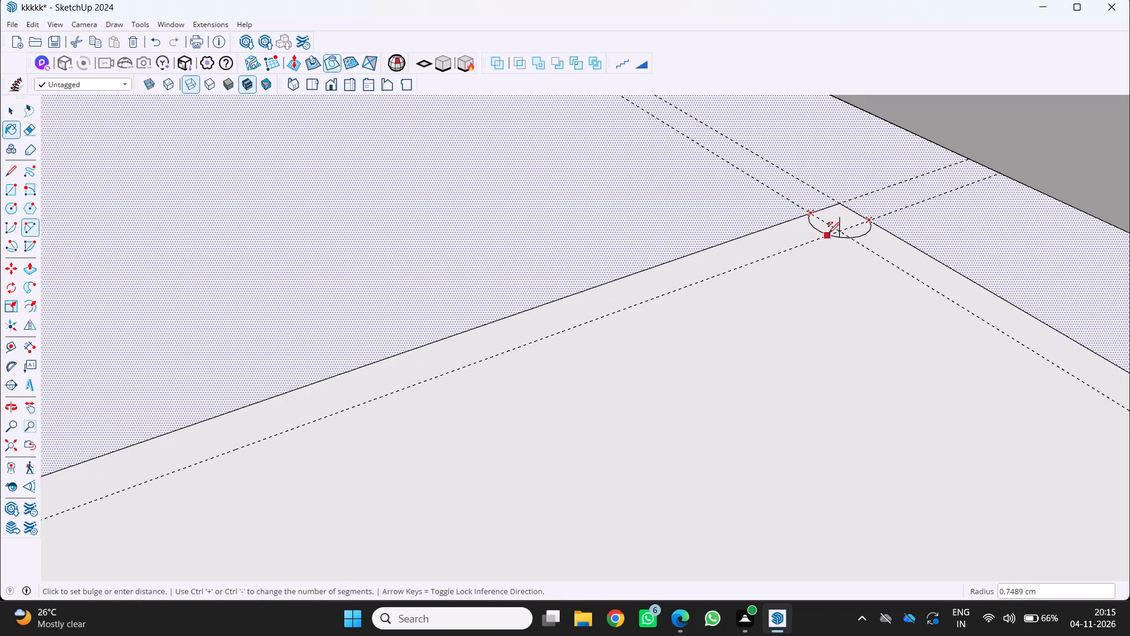
pyautogui.scroll(3, 837, 213)
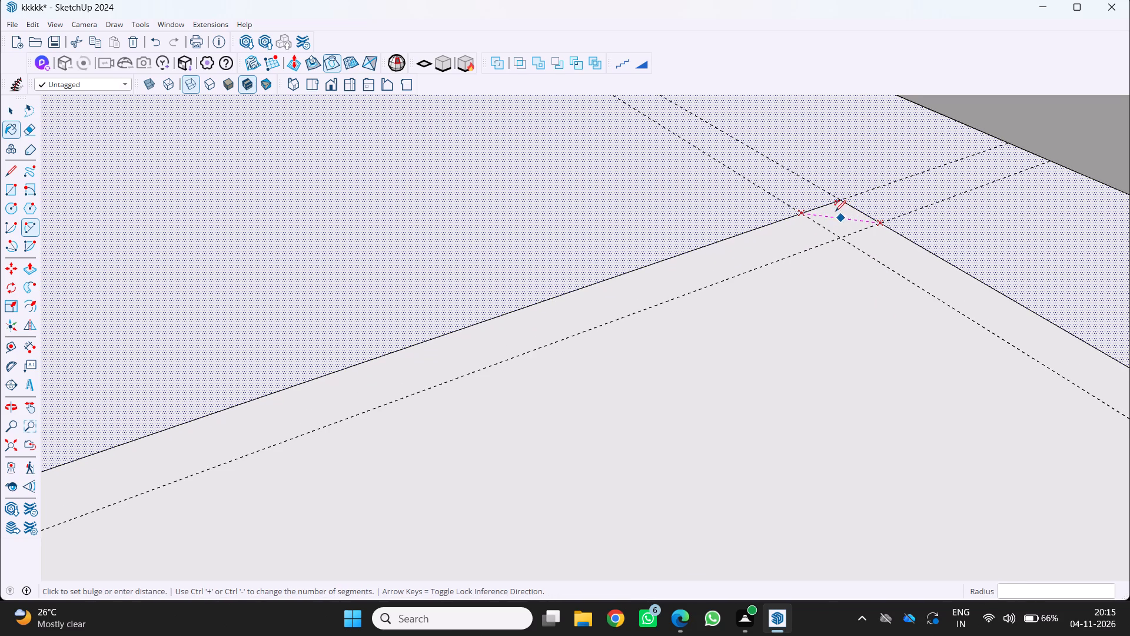
pyautogui.scroll(2, 840, 209)
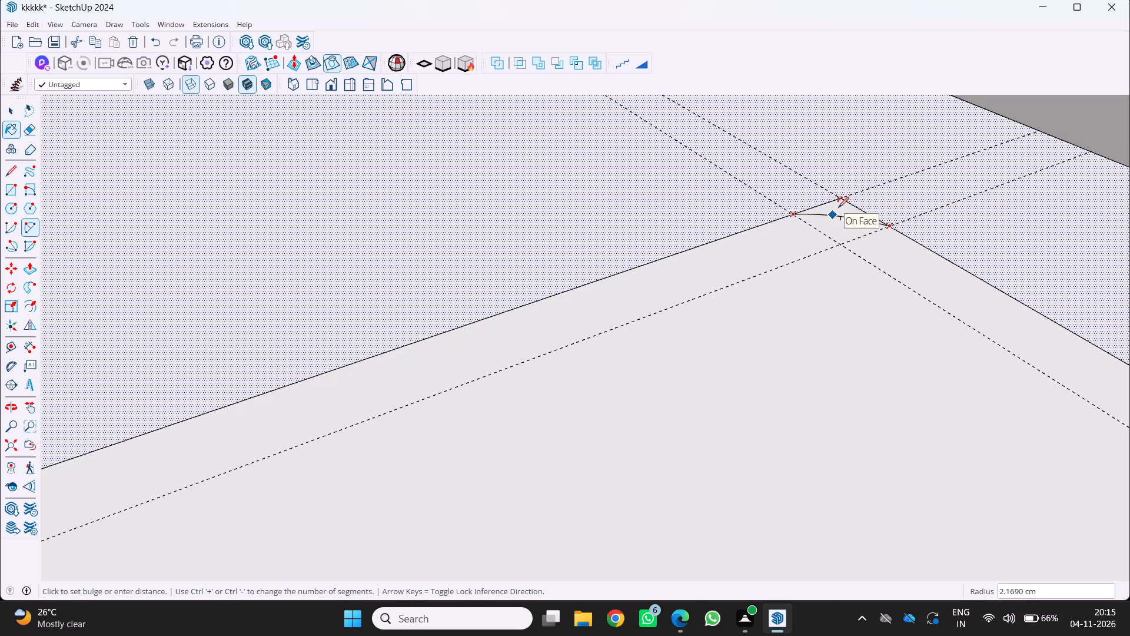
pyautogui.click(837, 207)
pyautogui.scroll(-6, 840, 234)
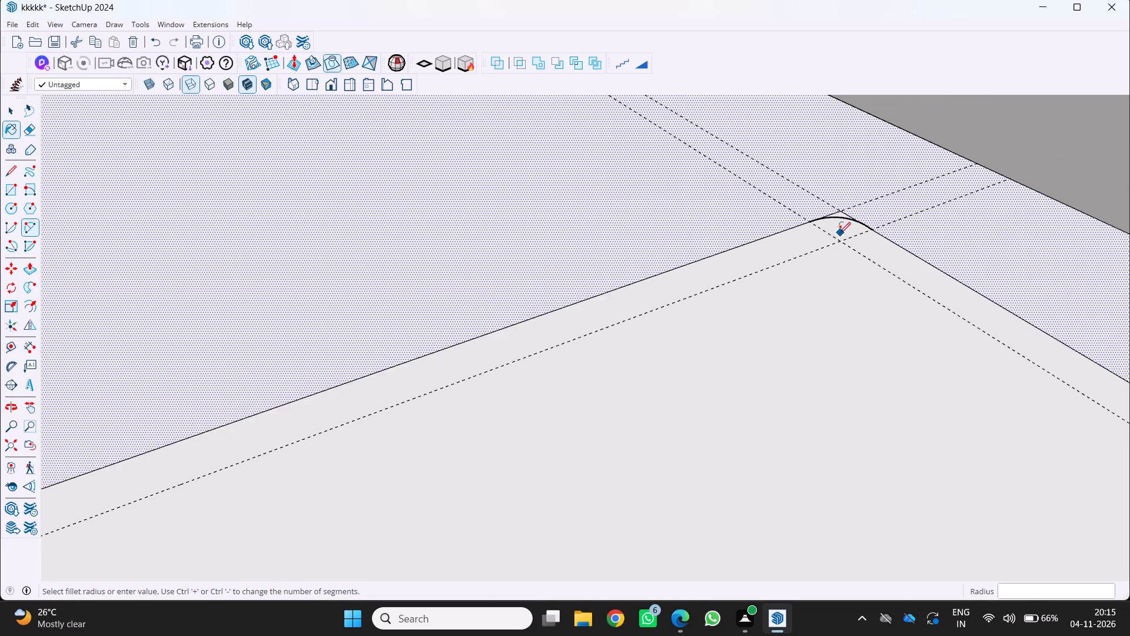
pyautogui.scroll(-2, 840, 233)
pyautogui.moveTo(844, 235); pyautogui.dragTo(916, 199, button='middle')
pyautogui.scroll(1, 916, 199)
pyautogui.scroll(4, 818, 203)
pyautogui.moveTo(804, 190); pyautogui.dragTo(796, 157, button='middle')
pyautogui.scroll(1, 796, 157)
pyautogui.moveTo(796, 157); pyautogui.dragTo(777, 202, button='middle')
pyautogui.middleClick(777, 202)
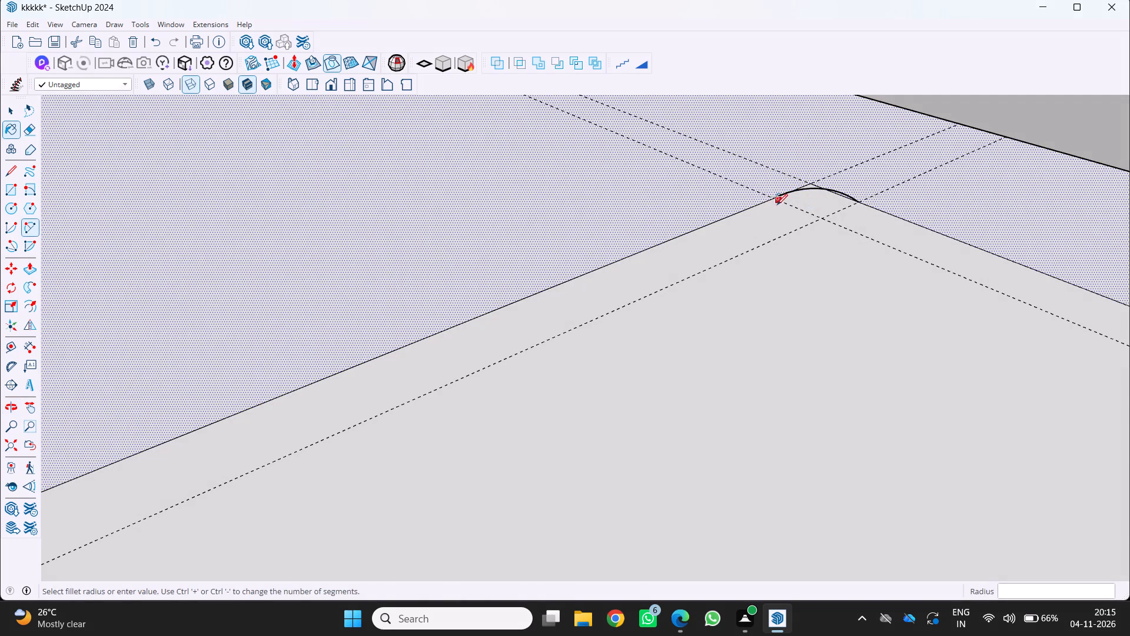
# Undo the arc drawn at the rectangle's corner nearest the room corner.
pyautogui.hotkey('ctrl', 'z')
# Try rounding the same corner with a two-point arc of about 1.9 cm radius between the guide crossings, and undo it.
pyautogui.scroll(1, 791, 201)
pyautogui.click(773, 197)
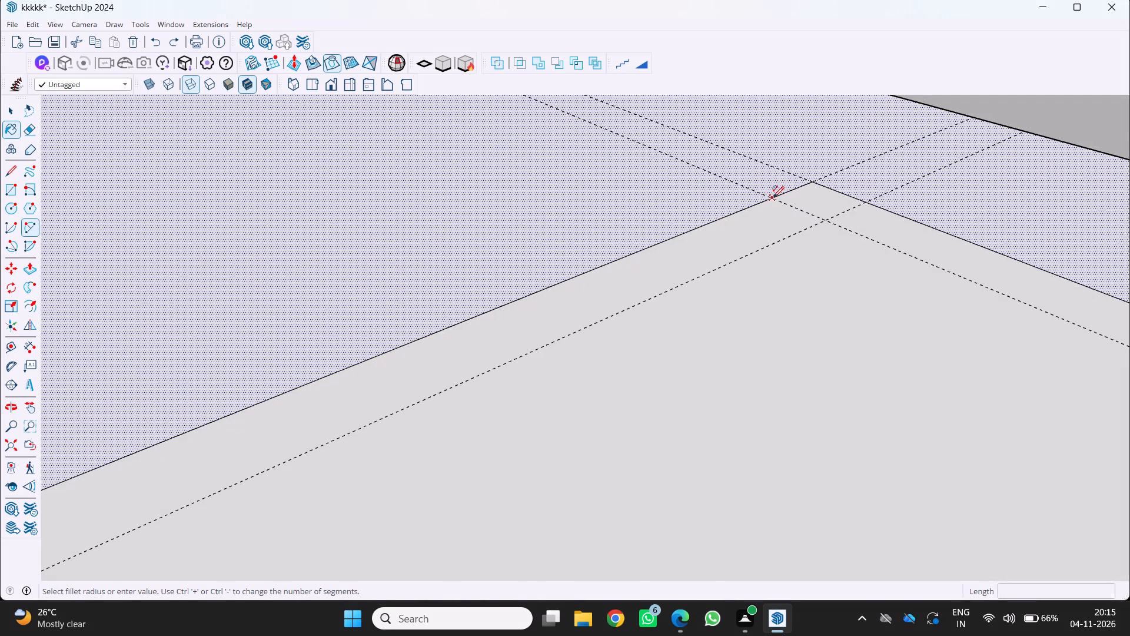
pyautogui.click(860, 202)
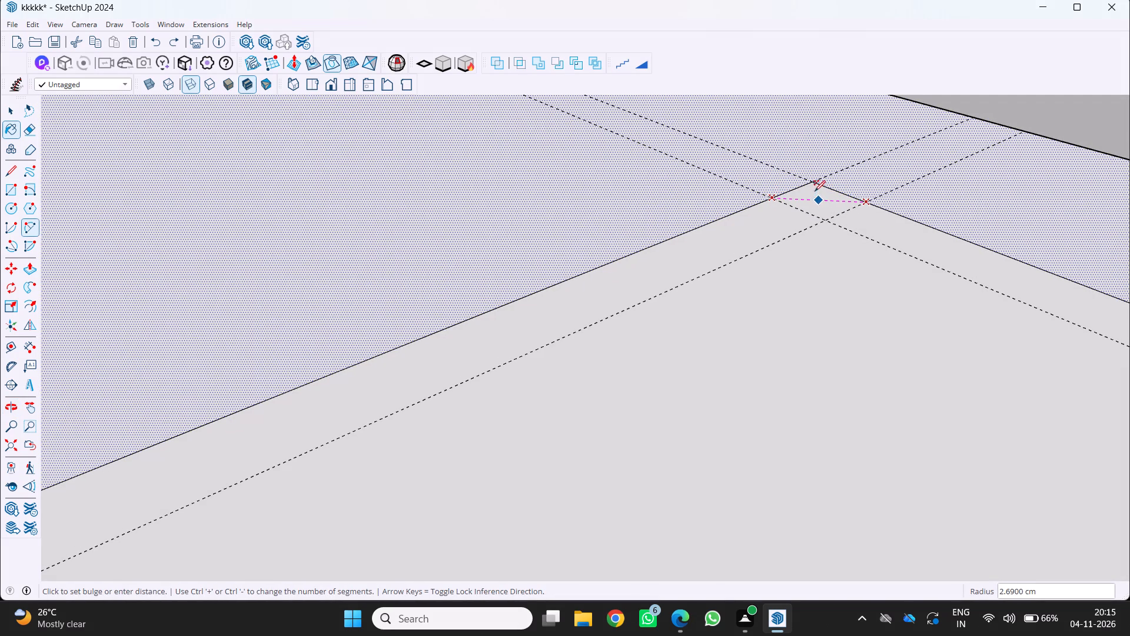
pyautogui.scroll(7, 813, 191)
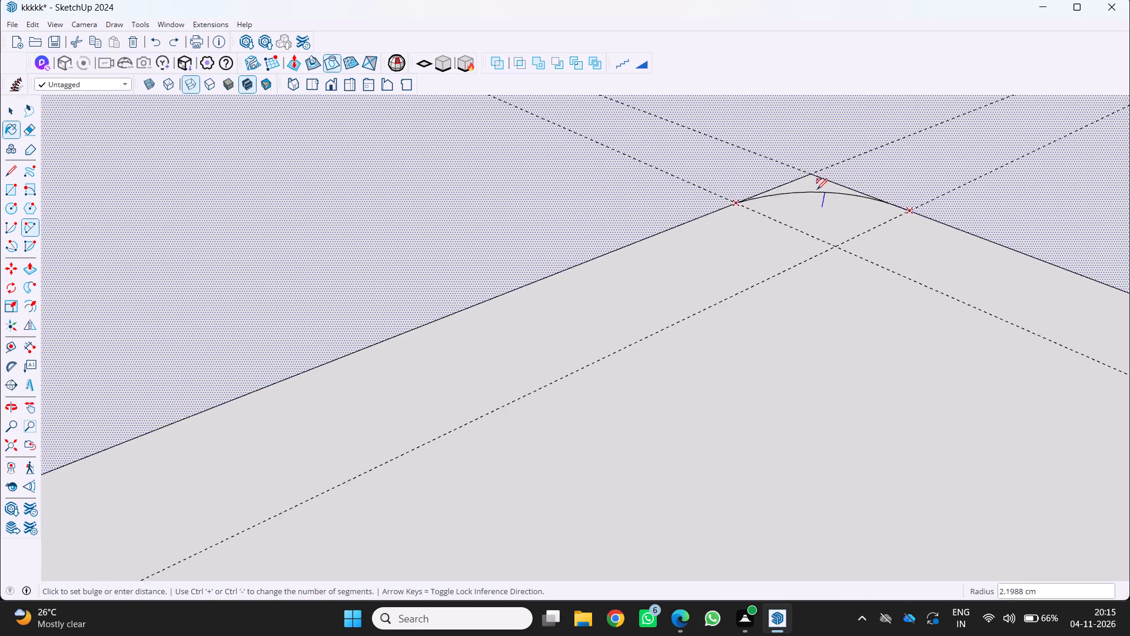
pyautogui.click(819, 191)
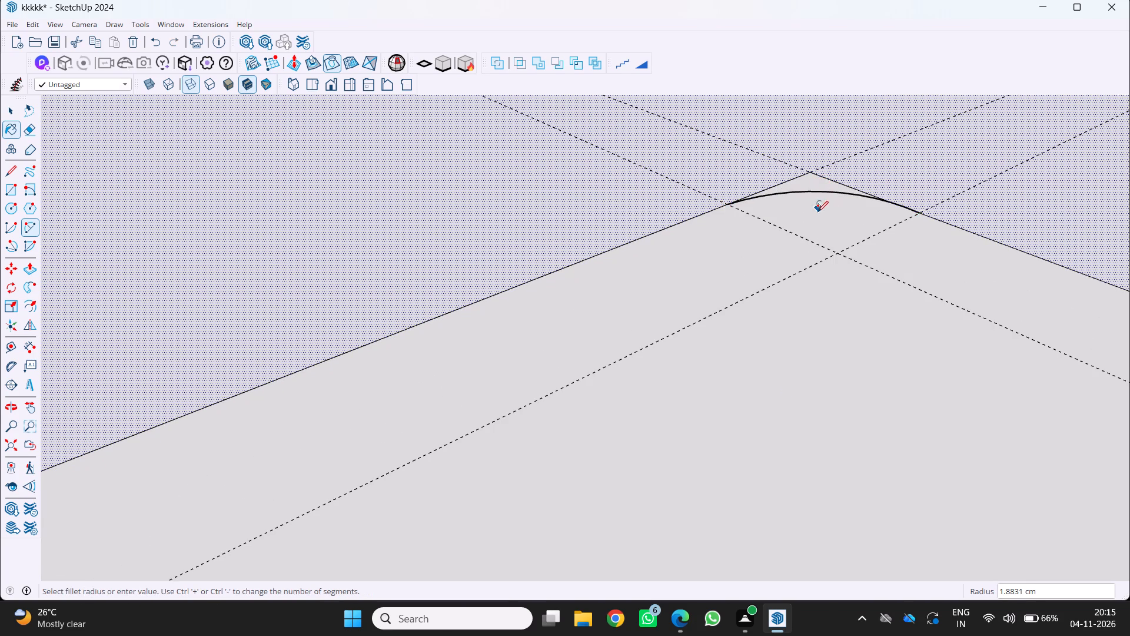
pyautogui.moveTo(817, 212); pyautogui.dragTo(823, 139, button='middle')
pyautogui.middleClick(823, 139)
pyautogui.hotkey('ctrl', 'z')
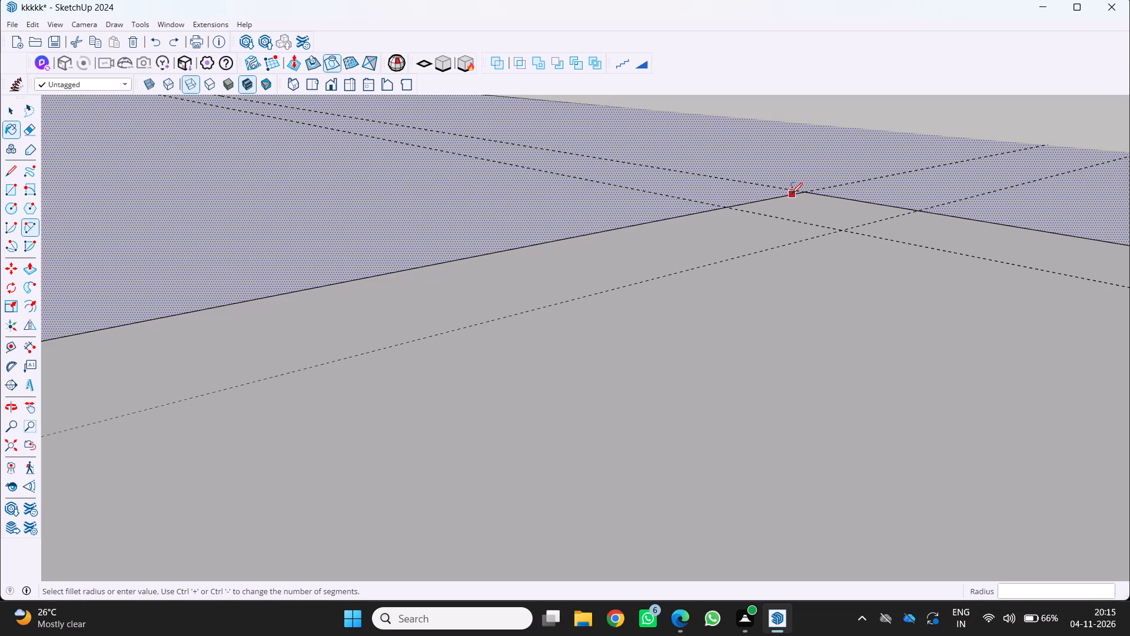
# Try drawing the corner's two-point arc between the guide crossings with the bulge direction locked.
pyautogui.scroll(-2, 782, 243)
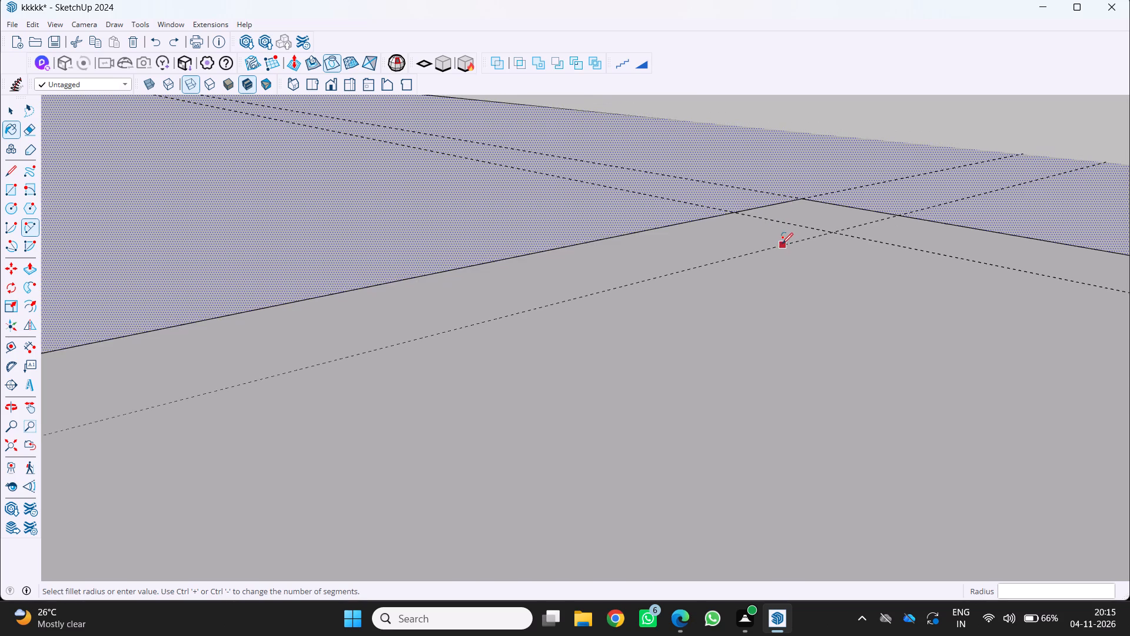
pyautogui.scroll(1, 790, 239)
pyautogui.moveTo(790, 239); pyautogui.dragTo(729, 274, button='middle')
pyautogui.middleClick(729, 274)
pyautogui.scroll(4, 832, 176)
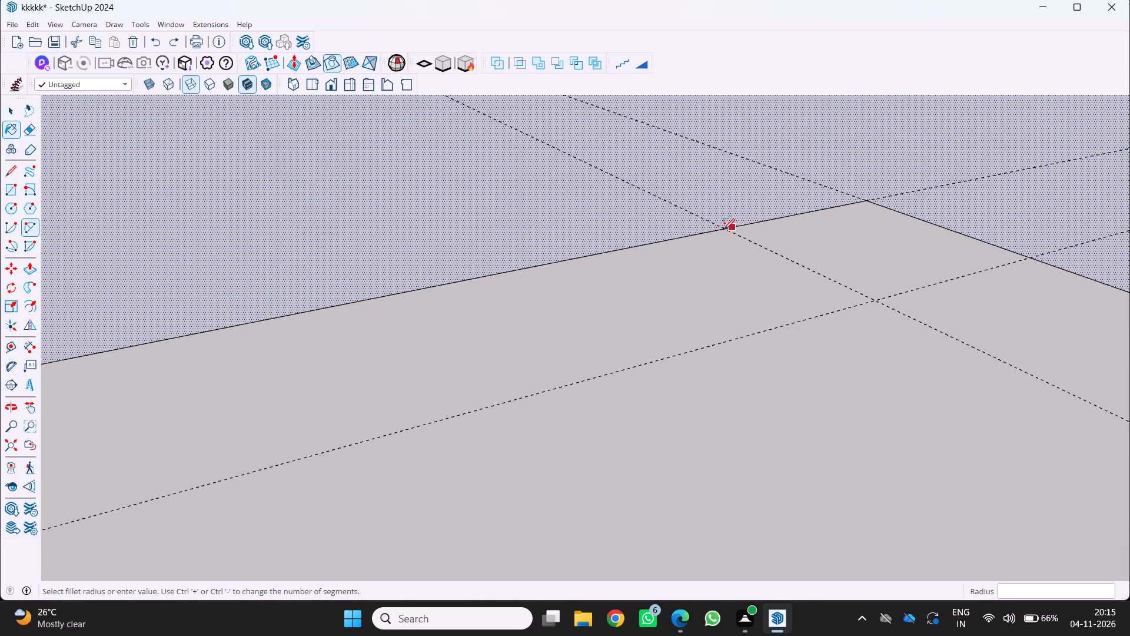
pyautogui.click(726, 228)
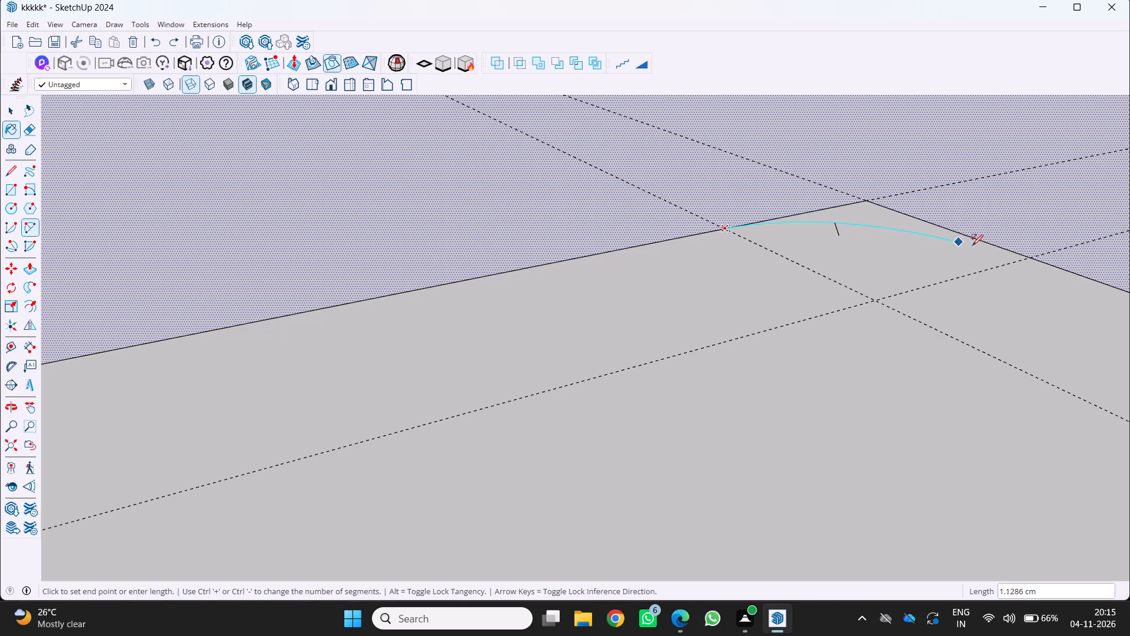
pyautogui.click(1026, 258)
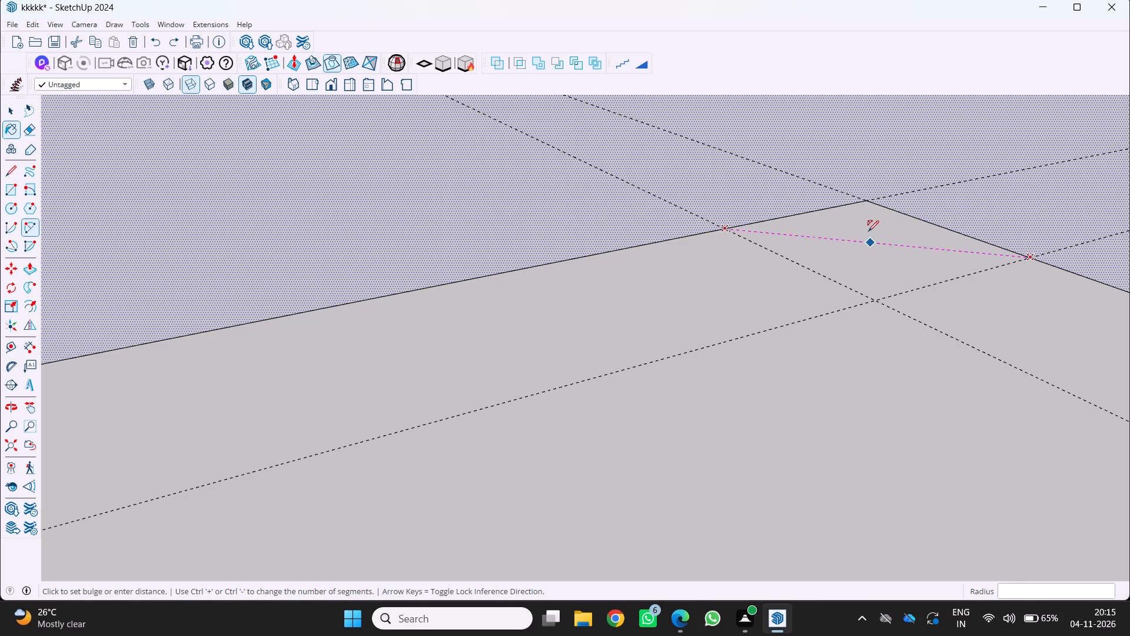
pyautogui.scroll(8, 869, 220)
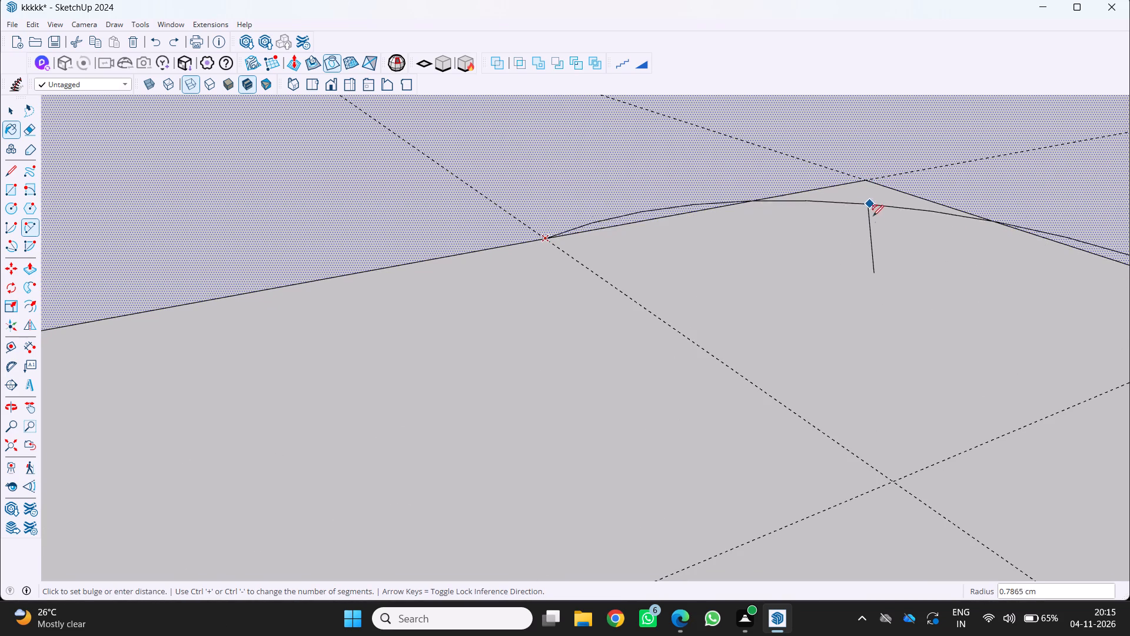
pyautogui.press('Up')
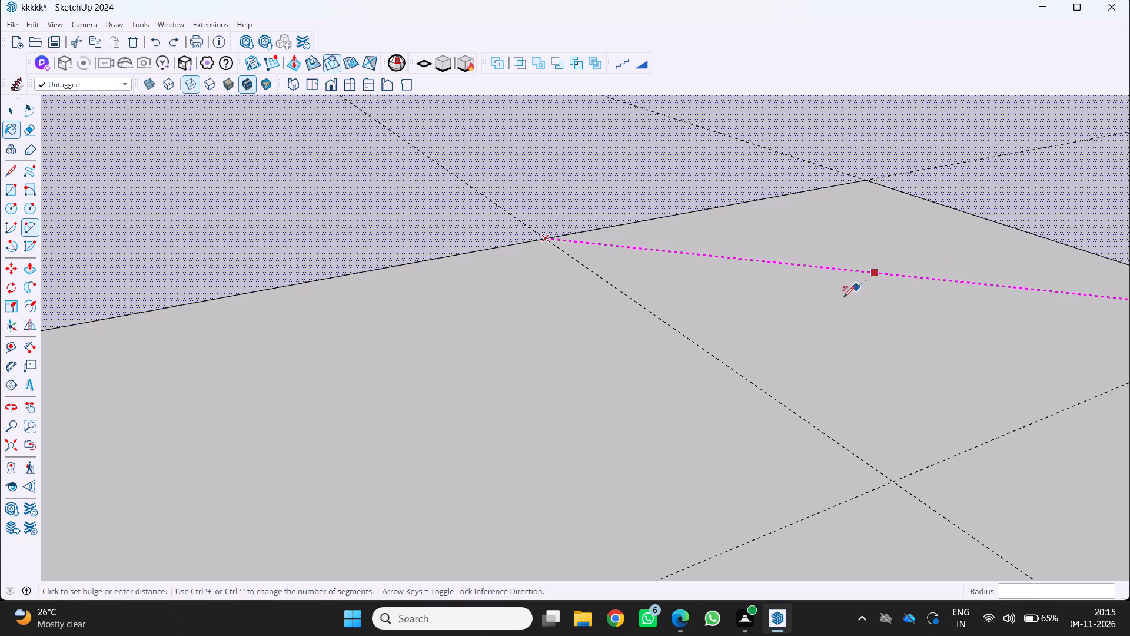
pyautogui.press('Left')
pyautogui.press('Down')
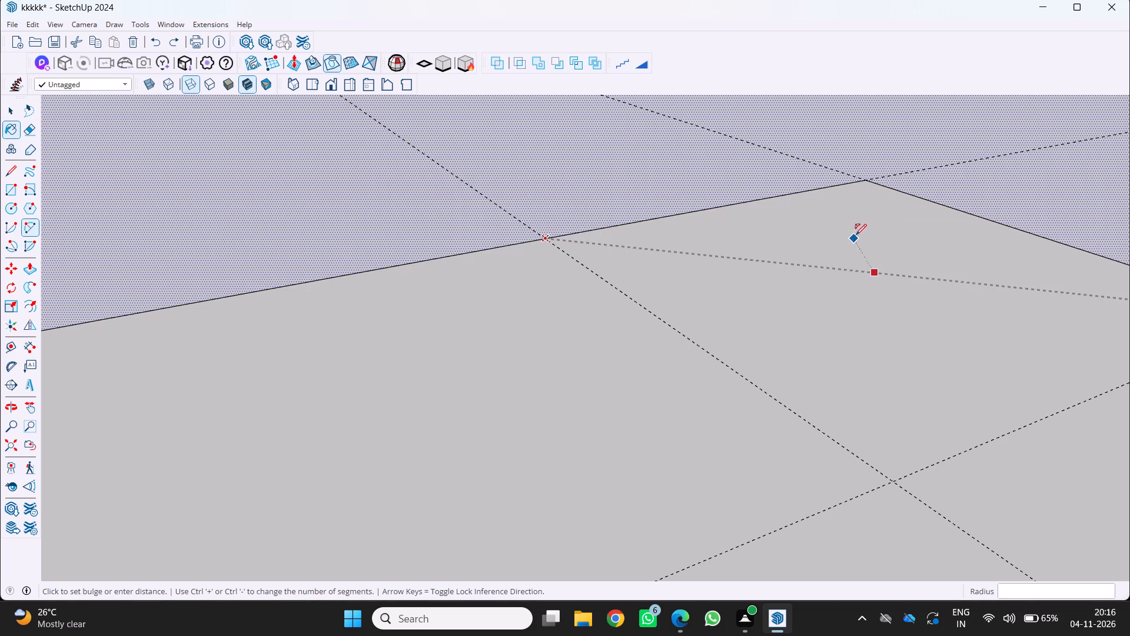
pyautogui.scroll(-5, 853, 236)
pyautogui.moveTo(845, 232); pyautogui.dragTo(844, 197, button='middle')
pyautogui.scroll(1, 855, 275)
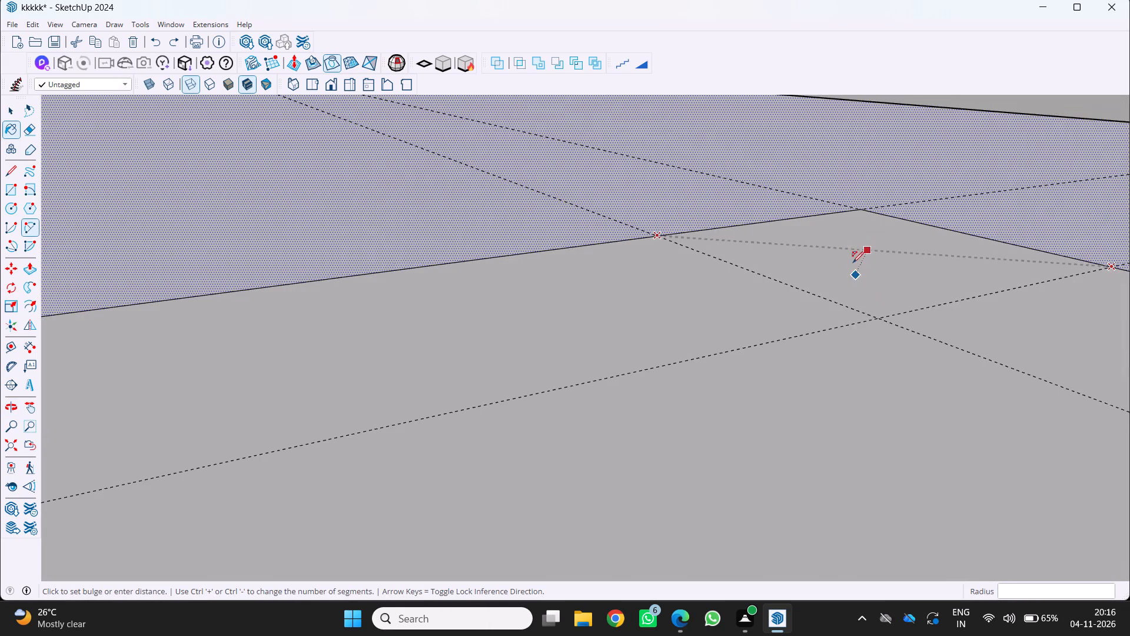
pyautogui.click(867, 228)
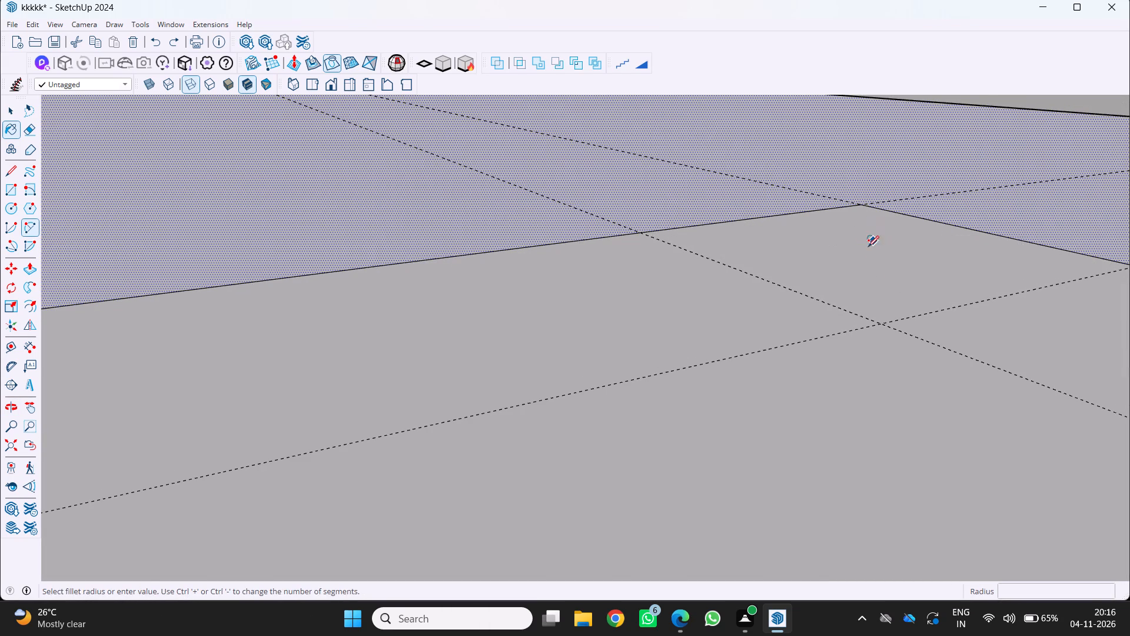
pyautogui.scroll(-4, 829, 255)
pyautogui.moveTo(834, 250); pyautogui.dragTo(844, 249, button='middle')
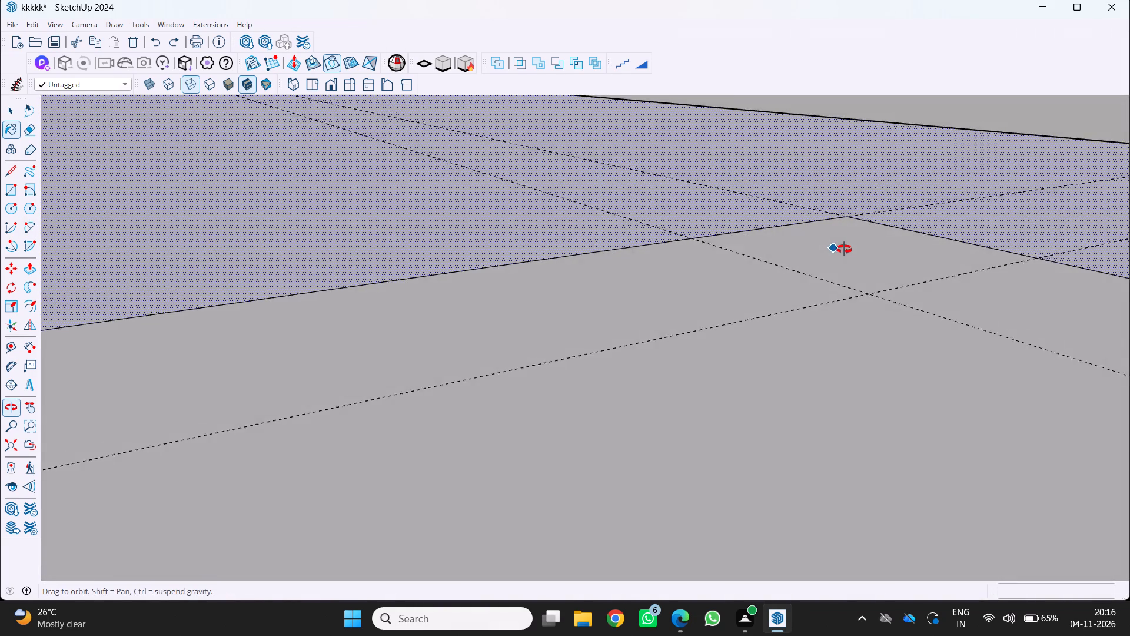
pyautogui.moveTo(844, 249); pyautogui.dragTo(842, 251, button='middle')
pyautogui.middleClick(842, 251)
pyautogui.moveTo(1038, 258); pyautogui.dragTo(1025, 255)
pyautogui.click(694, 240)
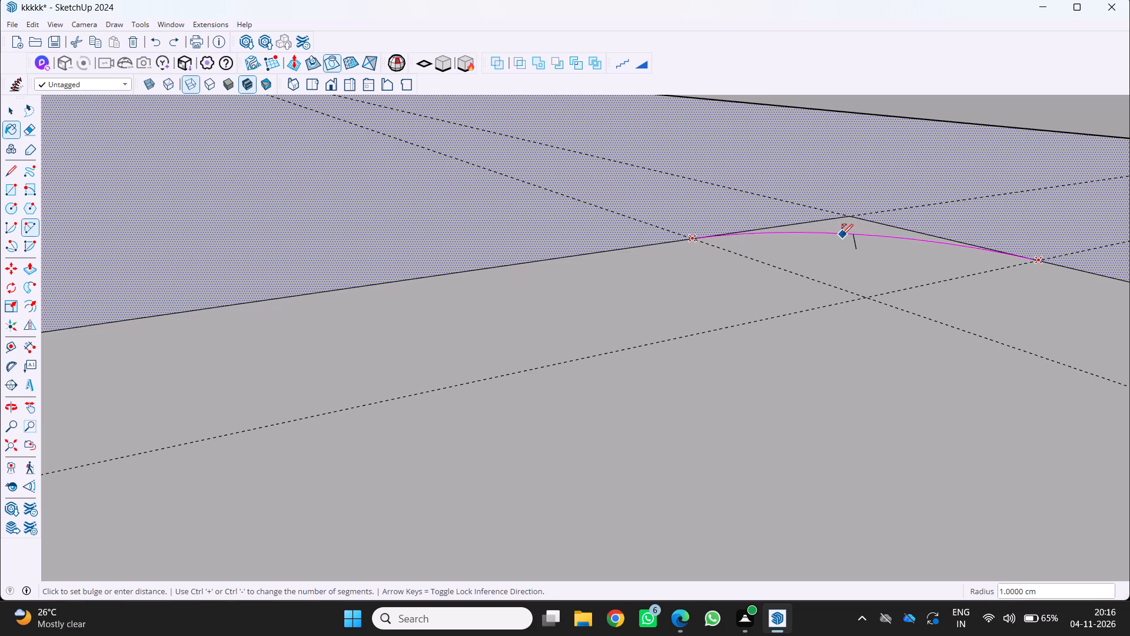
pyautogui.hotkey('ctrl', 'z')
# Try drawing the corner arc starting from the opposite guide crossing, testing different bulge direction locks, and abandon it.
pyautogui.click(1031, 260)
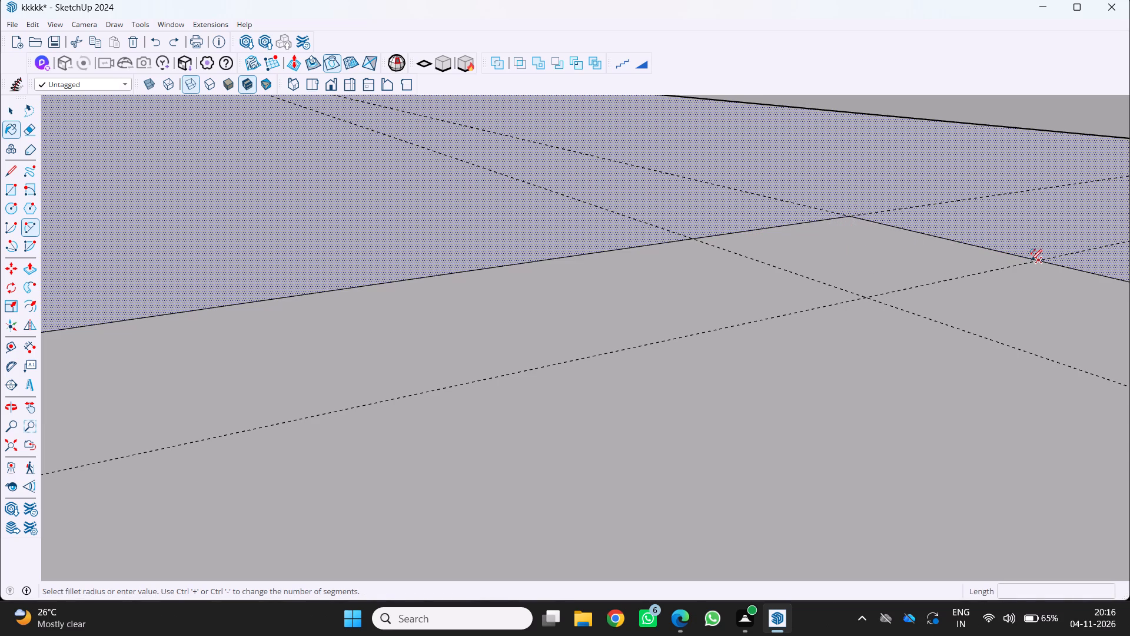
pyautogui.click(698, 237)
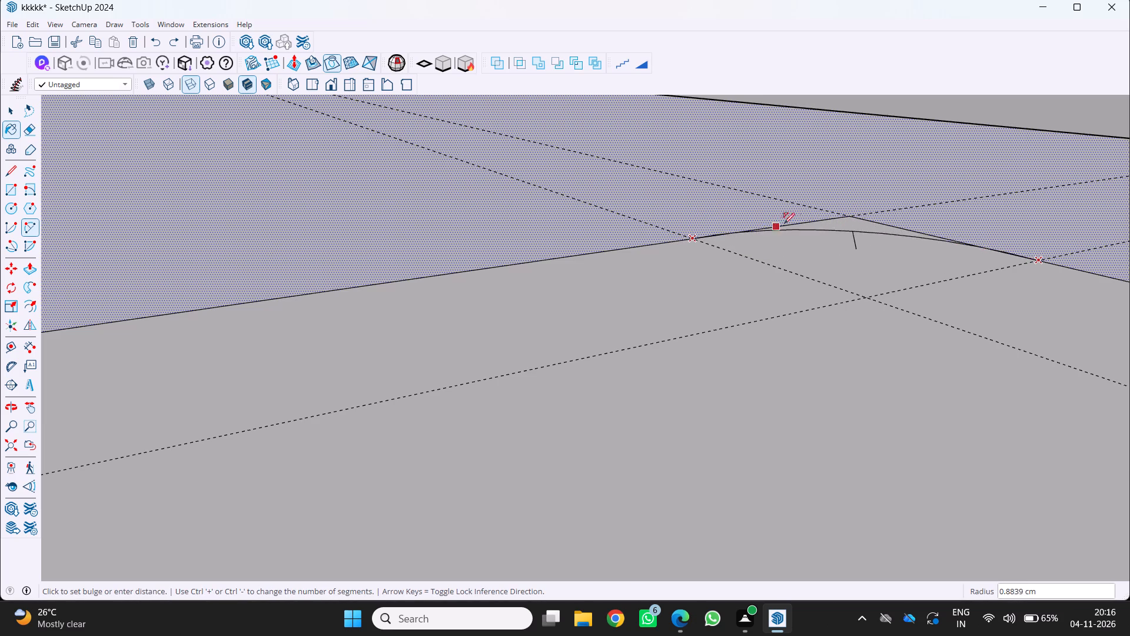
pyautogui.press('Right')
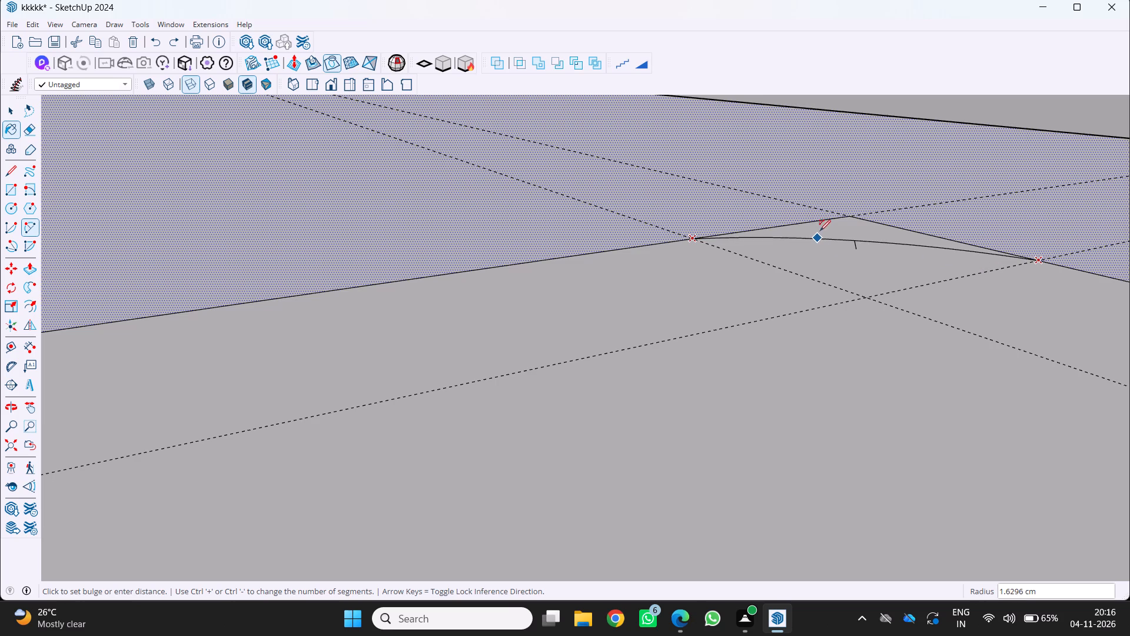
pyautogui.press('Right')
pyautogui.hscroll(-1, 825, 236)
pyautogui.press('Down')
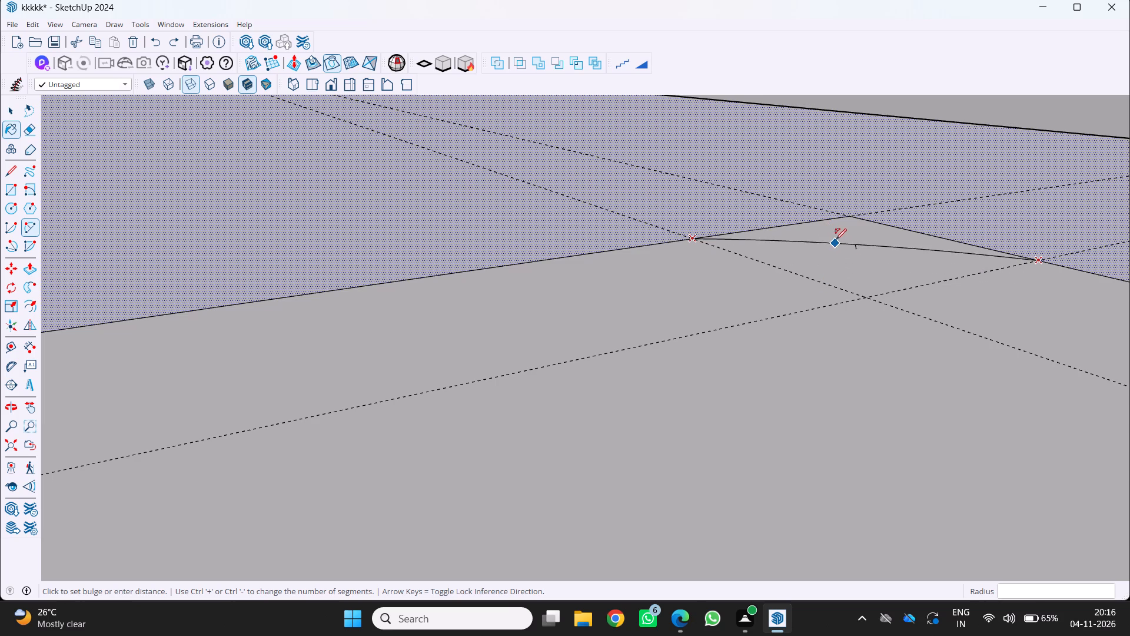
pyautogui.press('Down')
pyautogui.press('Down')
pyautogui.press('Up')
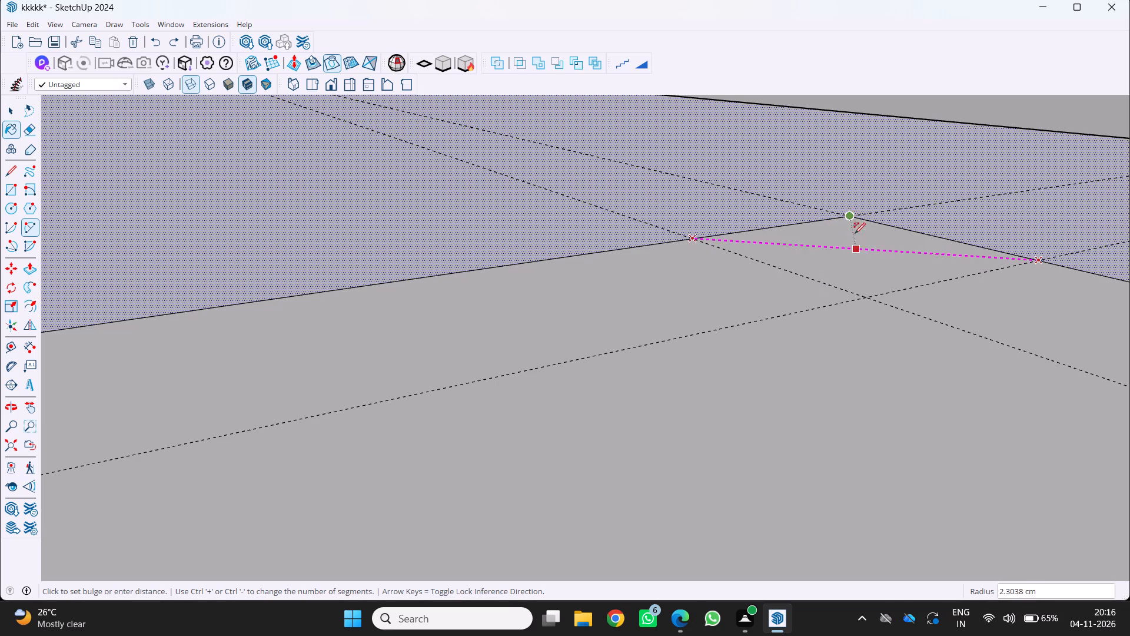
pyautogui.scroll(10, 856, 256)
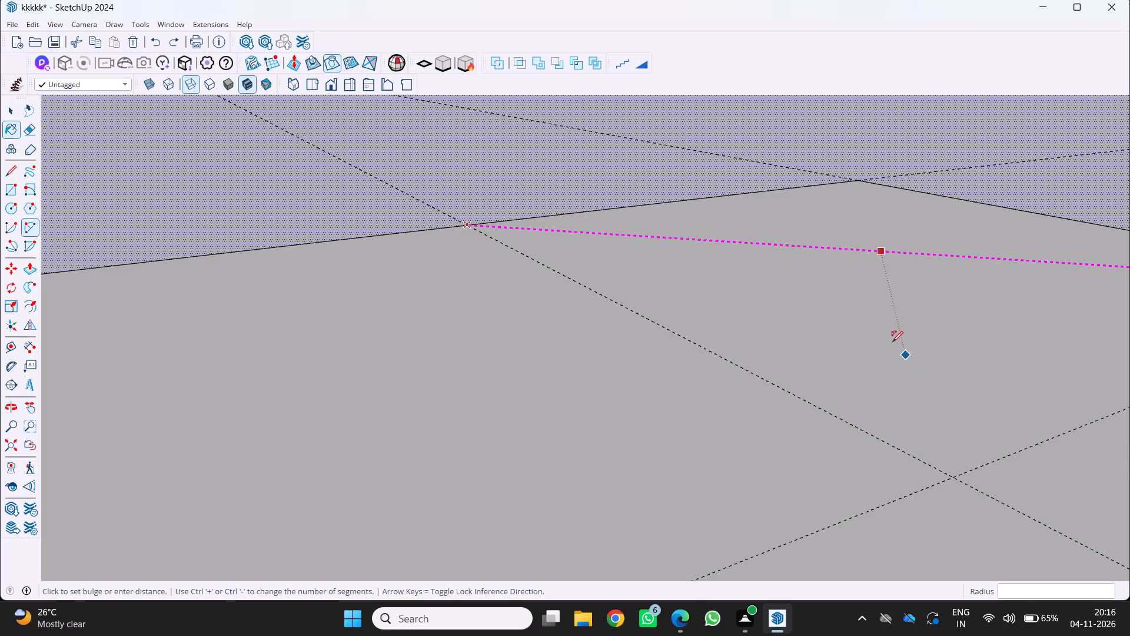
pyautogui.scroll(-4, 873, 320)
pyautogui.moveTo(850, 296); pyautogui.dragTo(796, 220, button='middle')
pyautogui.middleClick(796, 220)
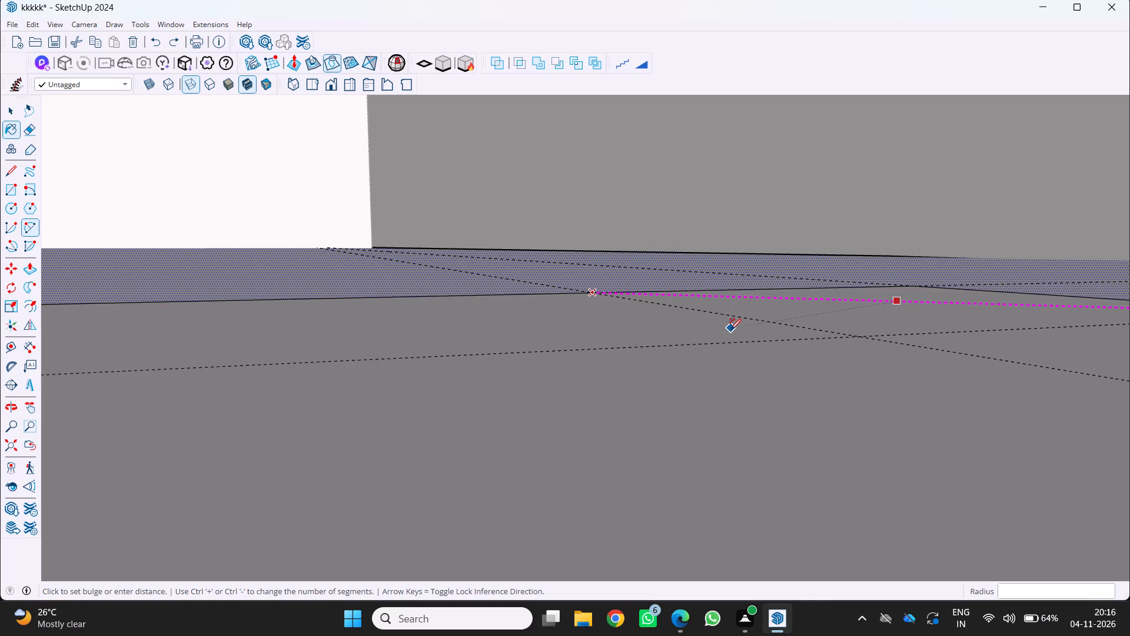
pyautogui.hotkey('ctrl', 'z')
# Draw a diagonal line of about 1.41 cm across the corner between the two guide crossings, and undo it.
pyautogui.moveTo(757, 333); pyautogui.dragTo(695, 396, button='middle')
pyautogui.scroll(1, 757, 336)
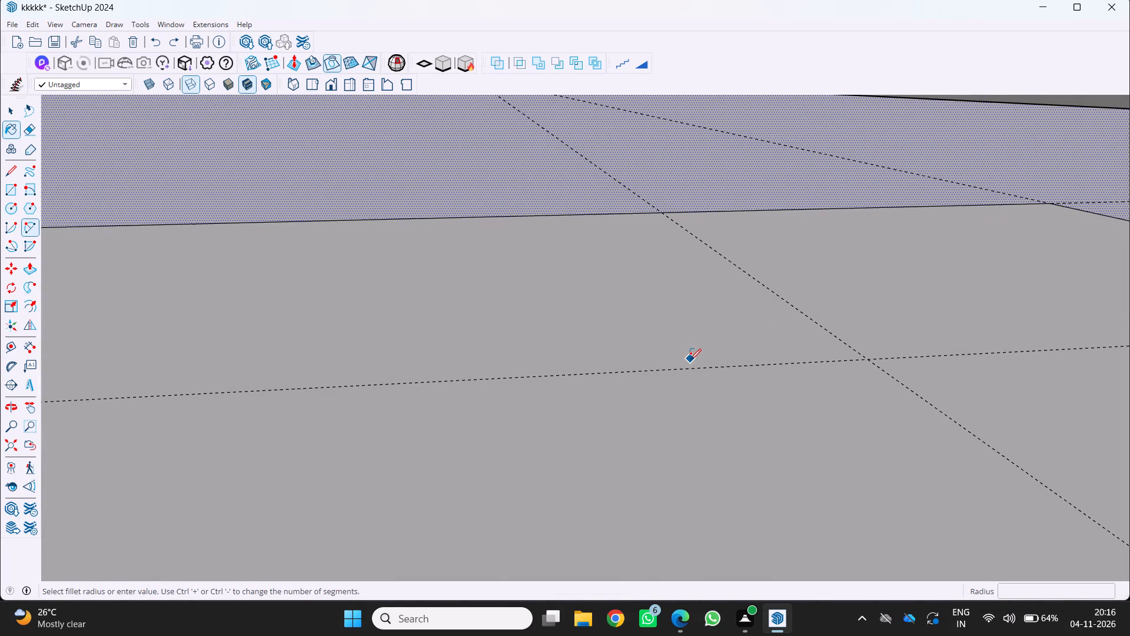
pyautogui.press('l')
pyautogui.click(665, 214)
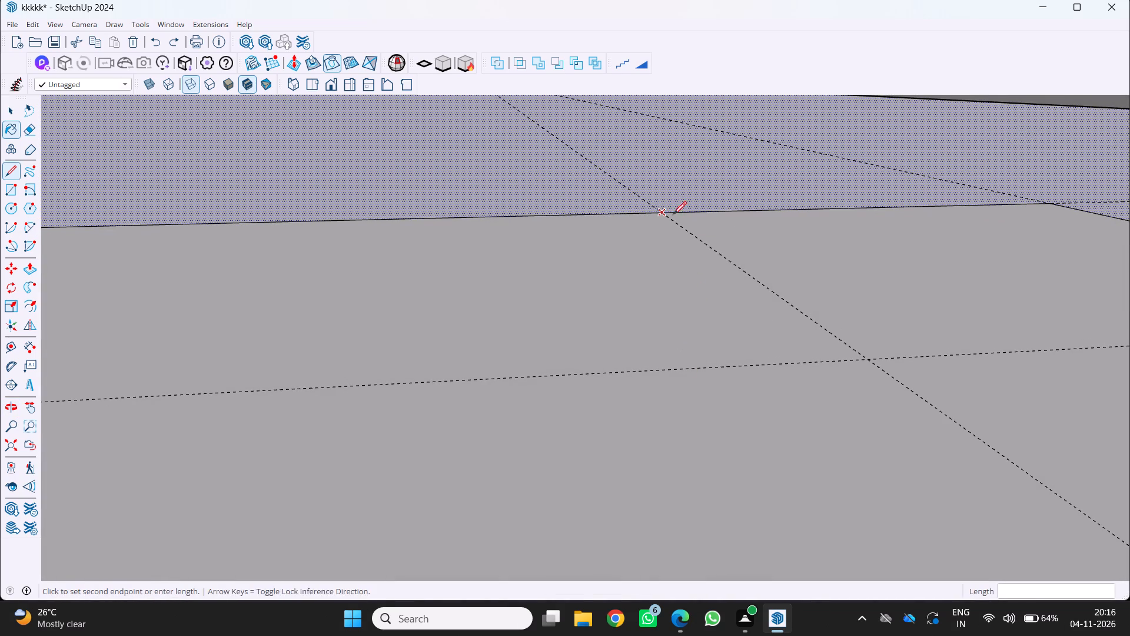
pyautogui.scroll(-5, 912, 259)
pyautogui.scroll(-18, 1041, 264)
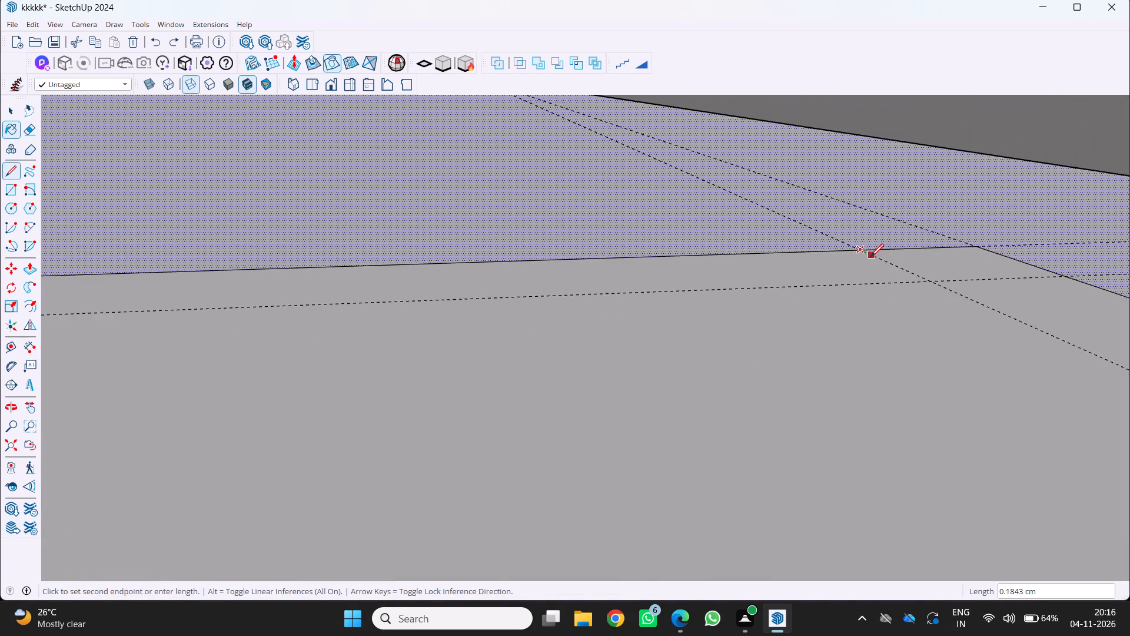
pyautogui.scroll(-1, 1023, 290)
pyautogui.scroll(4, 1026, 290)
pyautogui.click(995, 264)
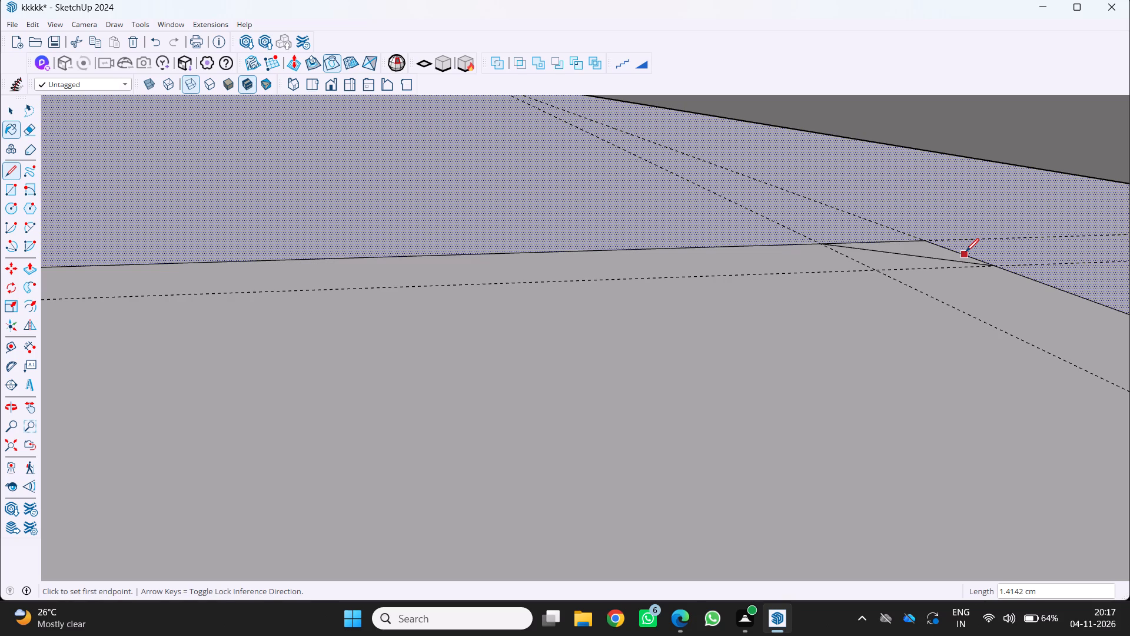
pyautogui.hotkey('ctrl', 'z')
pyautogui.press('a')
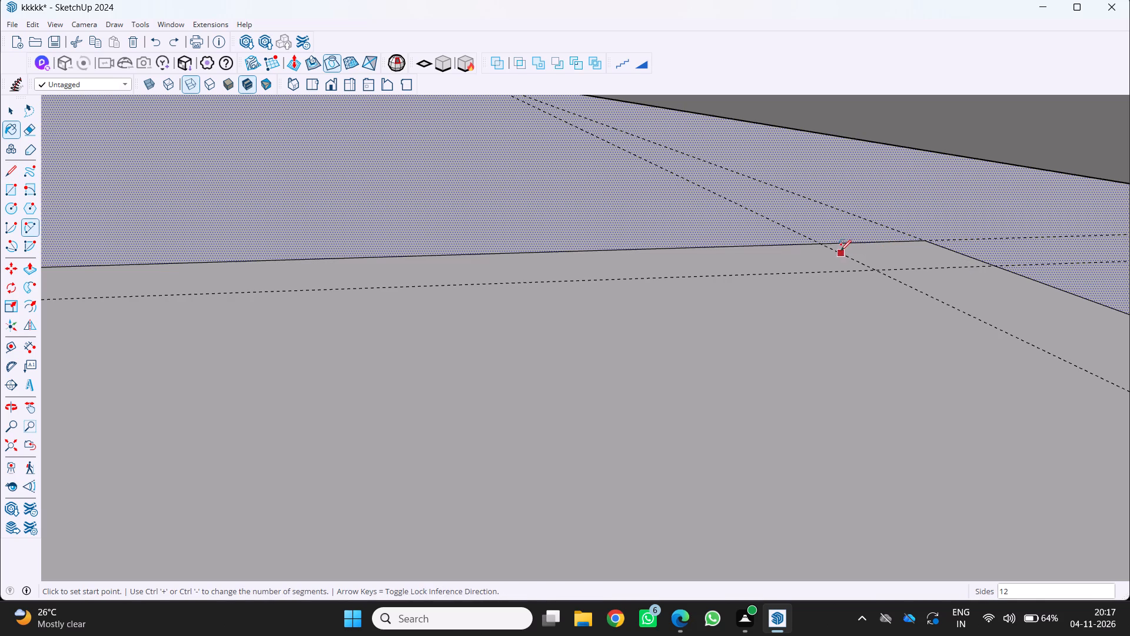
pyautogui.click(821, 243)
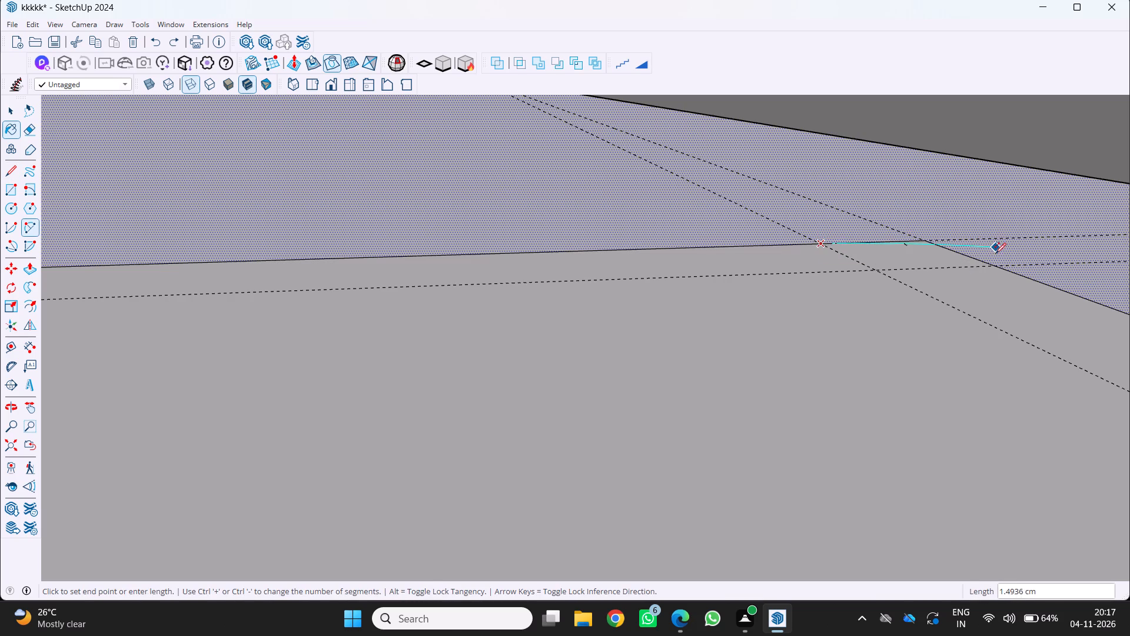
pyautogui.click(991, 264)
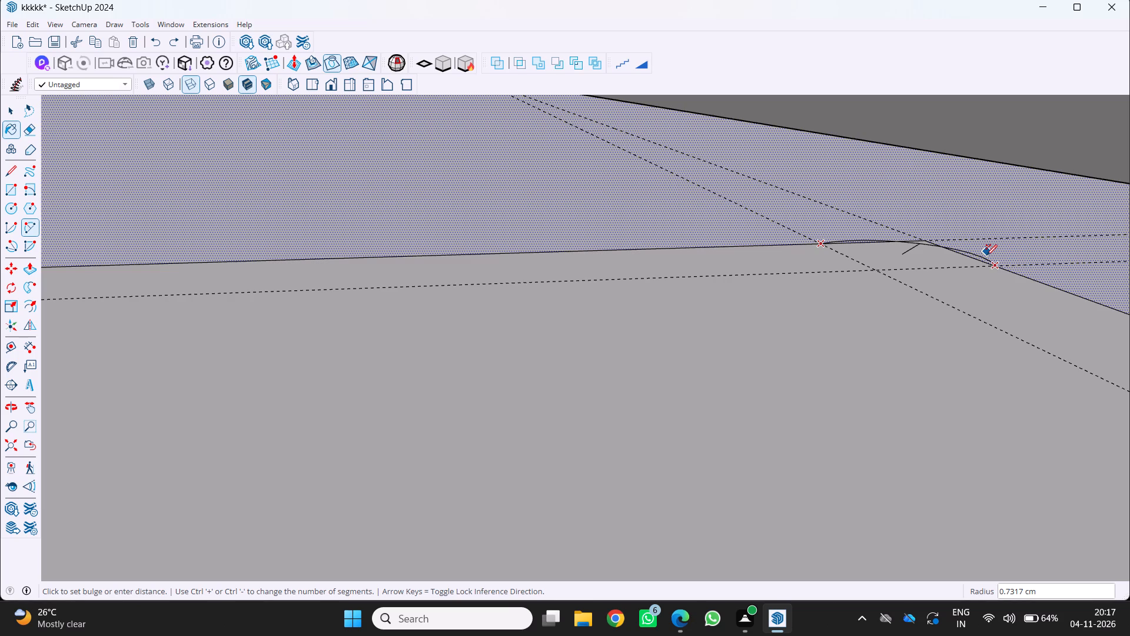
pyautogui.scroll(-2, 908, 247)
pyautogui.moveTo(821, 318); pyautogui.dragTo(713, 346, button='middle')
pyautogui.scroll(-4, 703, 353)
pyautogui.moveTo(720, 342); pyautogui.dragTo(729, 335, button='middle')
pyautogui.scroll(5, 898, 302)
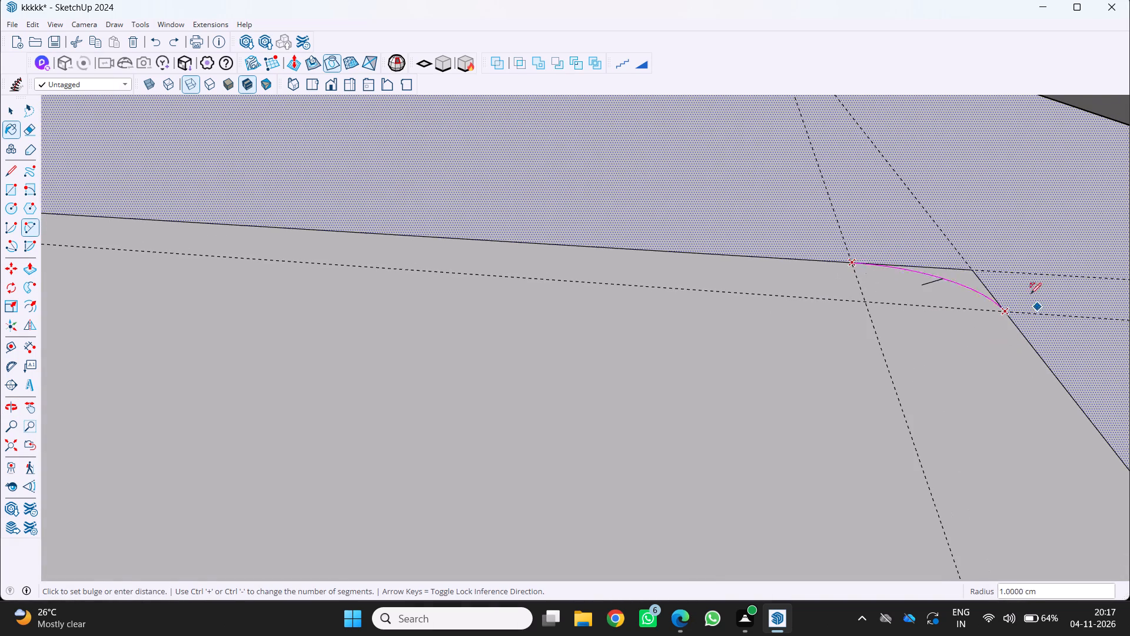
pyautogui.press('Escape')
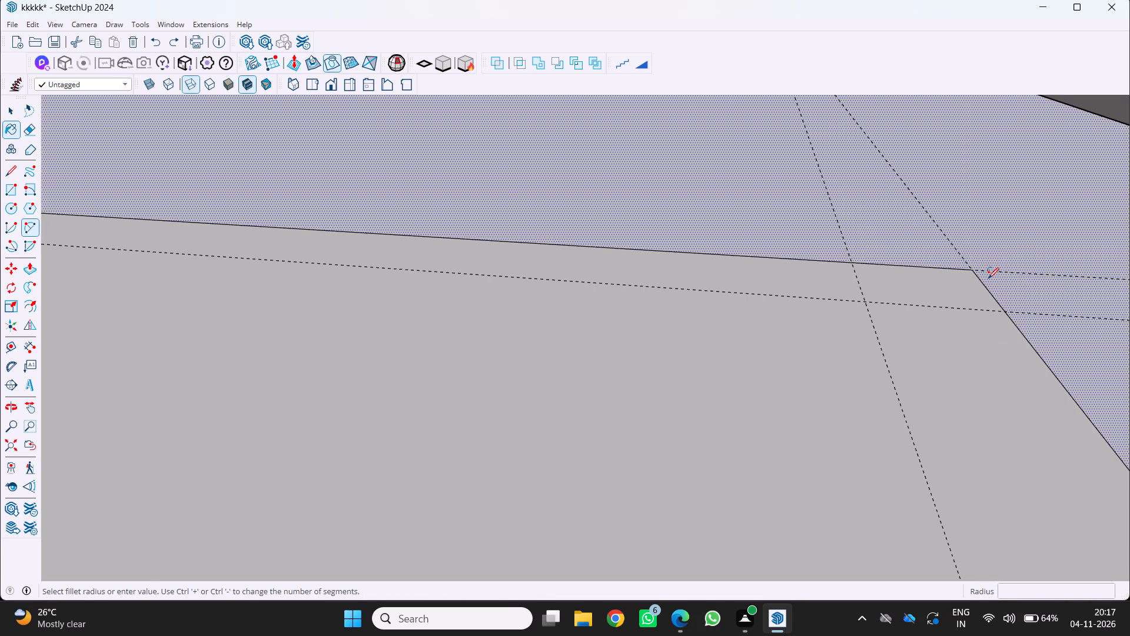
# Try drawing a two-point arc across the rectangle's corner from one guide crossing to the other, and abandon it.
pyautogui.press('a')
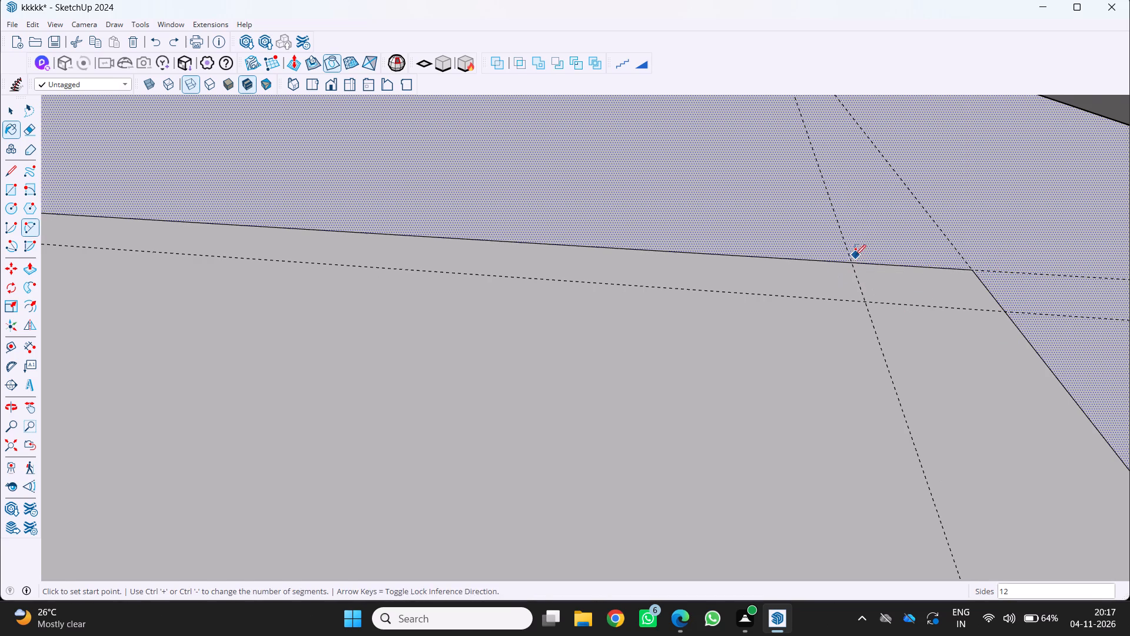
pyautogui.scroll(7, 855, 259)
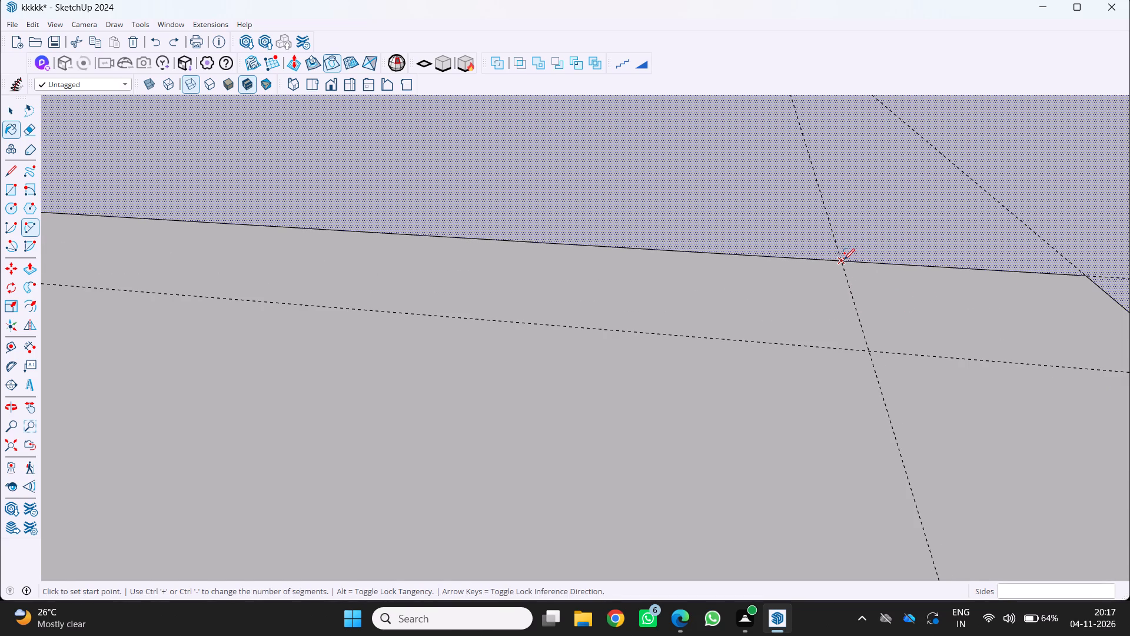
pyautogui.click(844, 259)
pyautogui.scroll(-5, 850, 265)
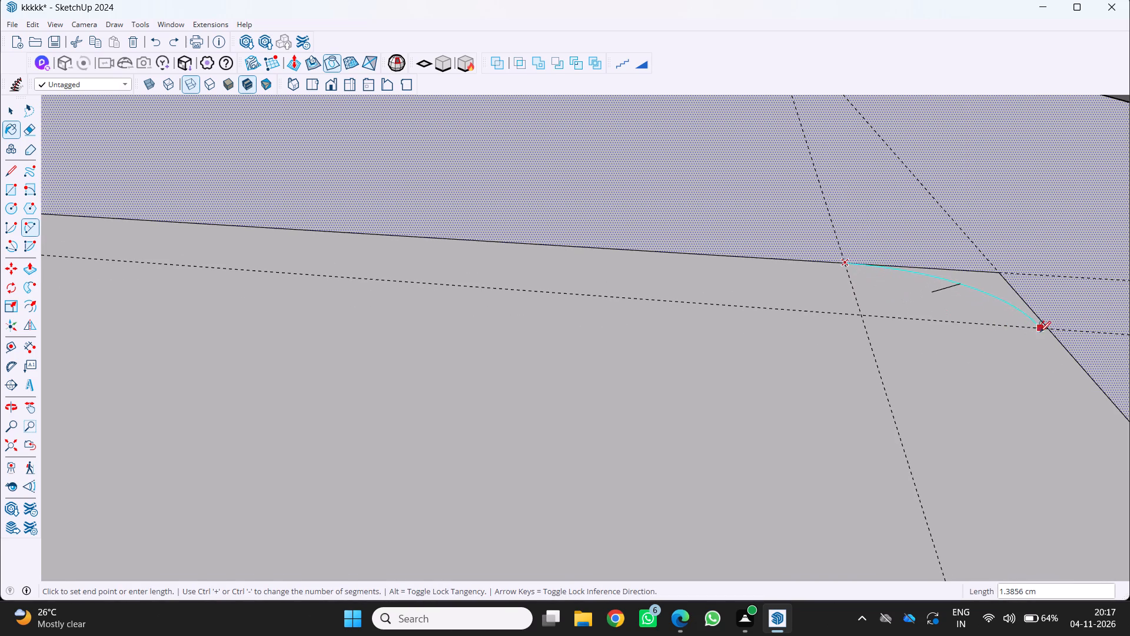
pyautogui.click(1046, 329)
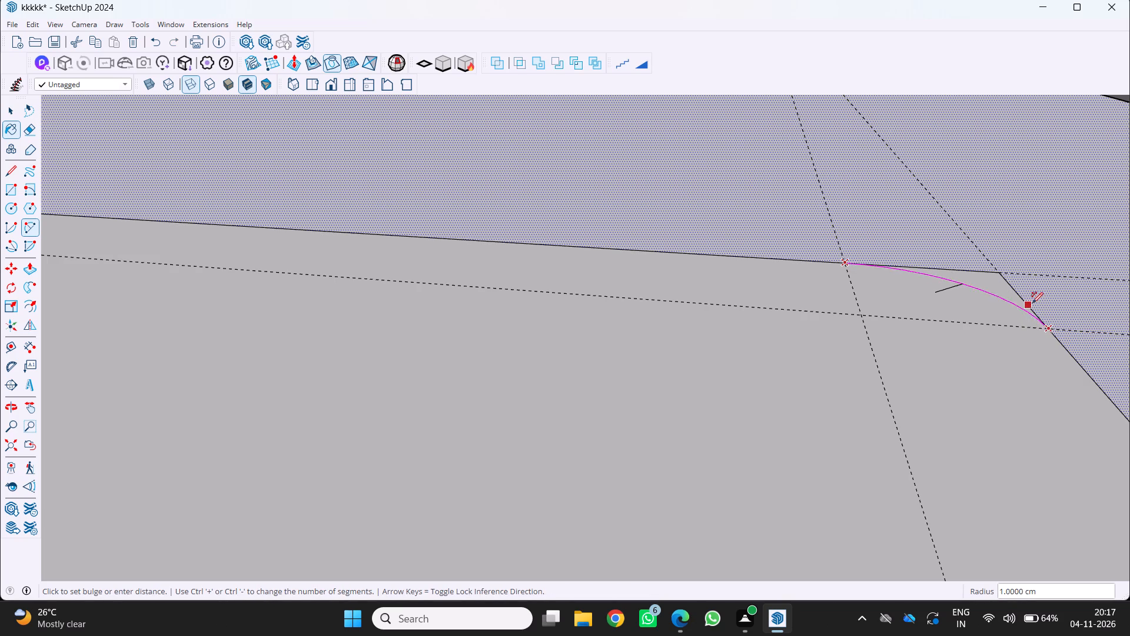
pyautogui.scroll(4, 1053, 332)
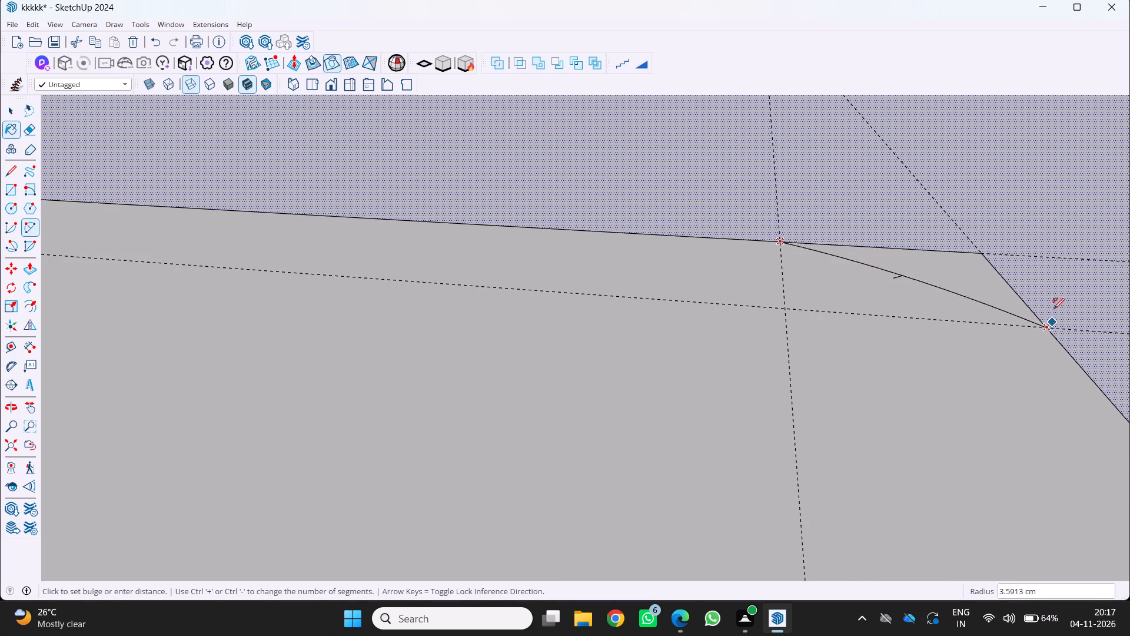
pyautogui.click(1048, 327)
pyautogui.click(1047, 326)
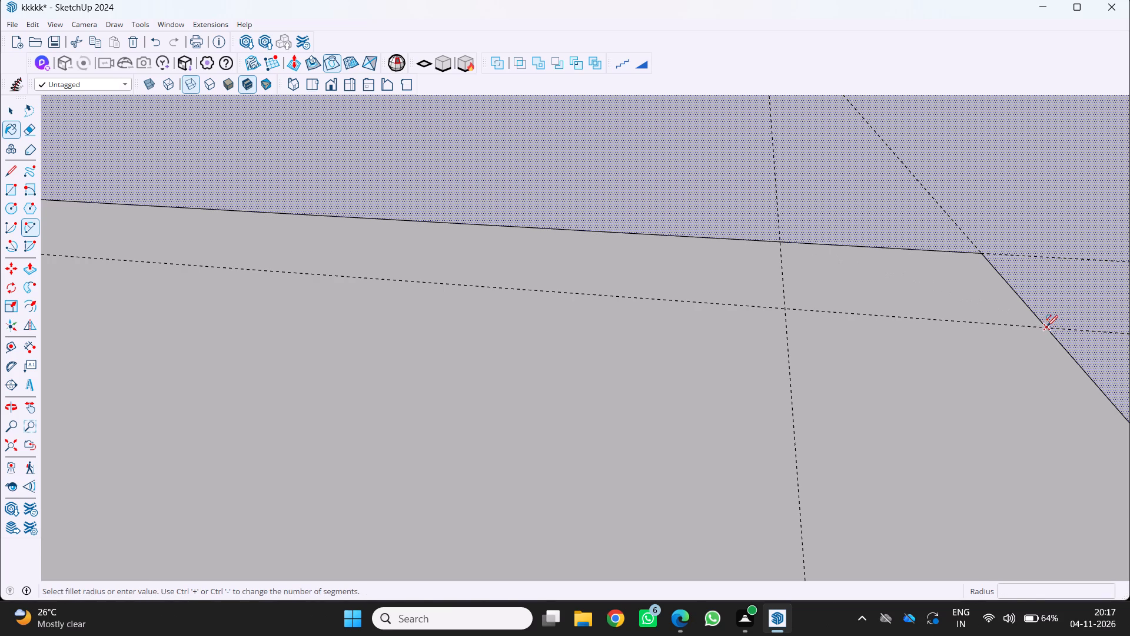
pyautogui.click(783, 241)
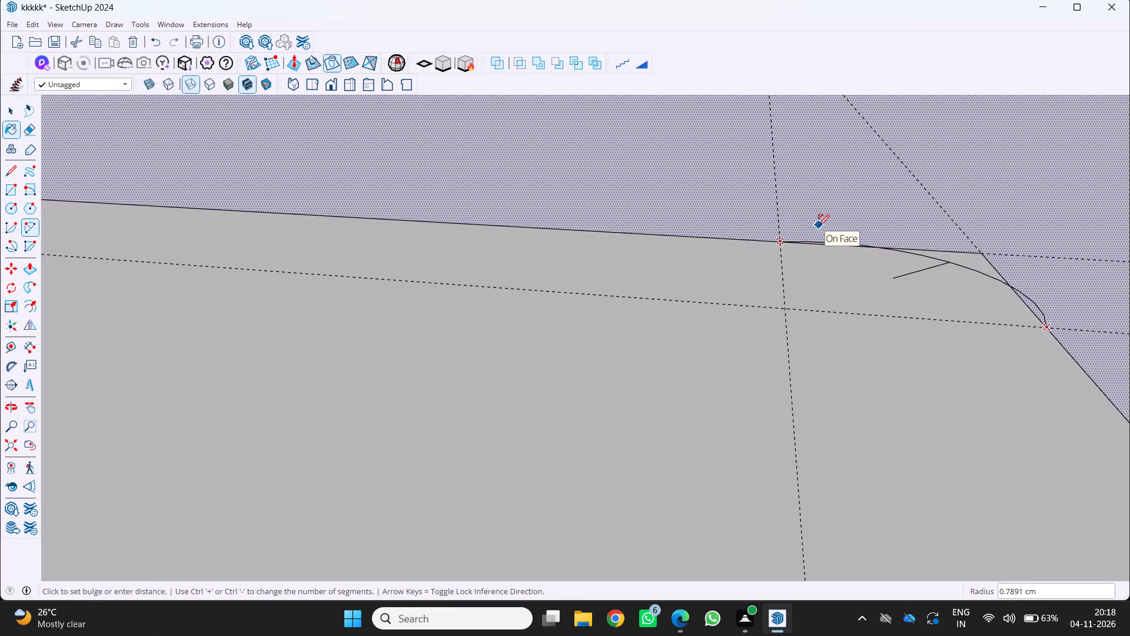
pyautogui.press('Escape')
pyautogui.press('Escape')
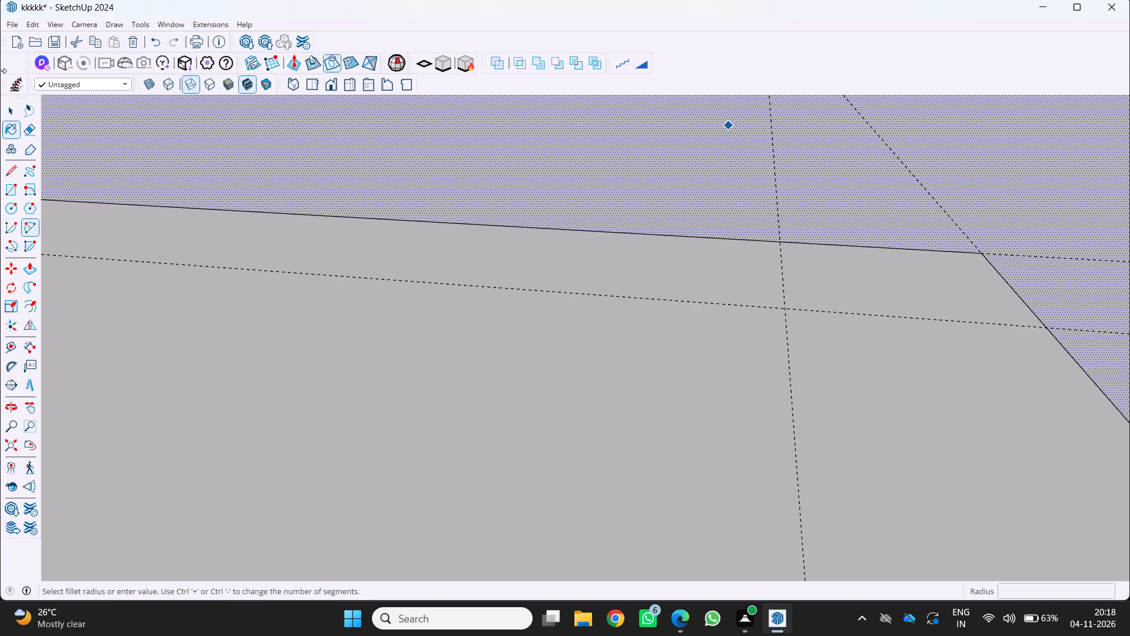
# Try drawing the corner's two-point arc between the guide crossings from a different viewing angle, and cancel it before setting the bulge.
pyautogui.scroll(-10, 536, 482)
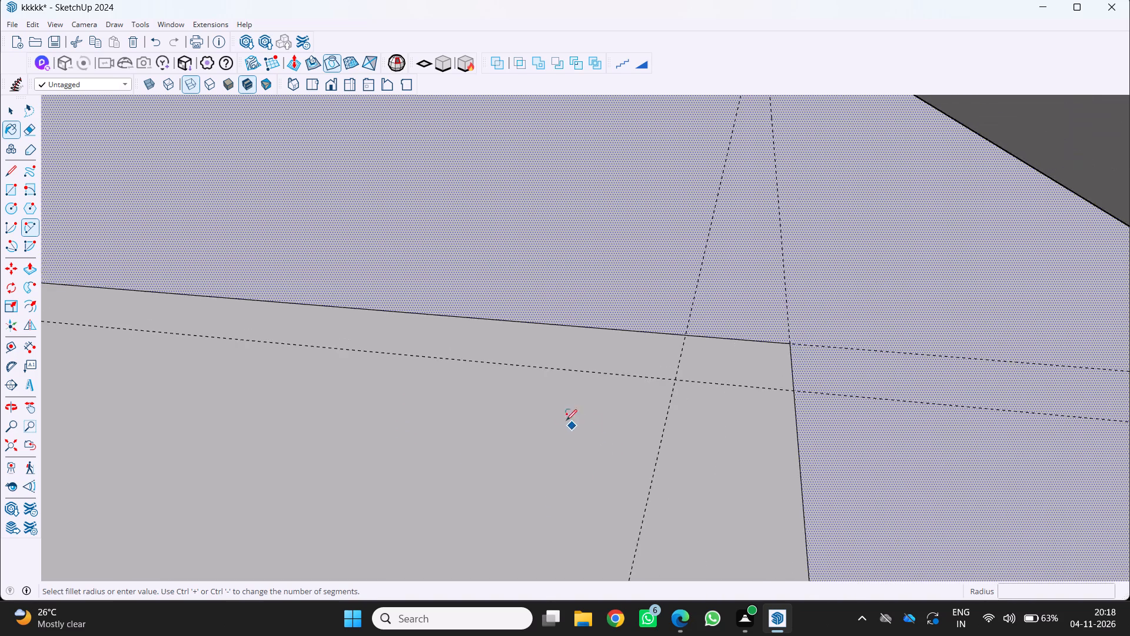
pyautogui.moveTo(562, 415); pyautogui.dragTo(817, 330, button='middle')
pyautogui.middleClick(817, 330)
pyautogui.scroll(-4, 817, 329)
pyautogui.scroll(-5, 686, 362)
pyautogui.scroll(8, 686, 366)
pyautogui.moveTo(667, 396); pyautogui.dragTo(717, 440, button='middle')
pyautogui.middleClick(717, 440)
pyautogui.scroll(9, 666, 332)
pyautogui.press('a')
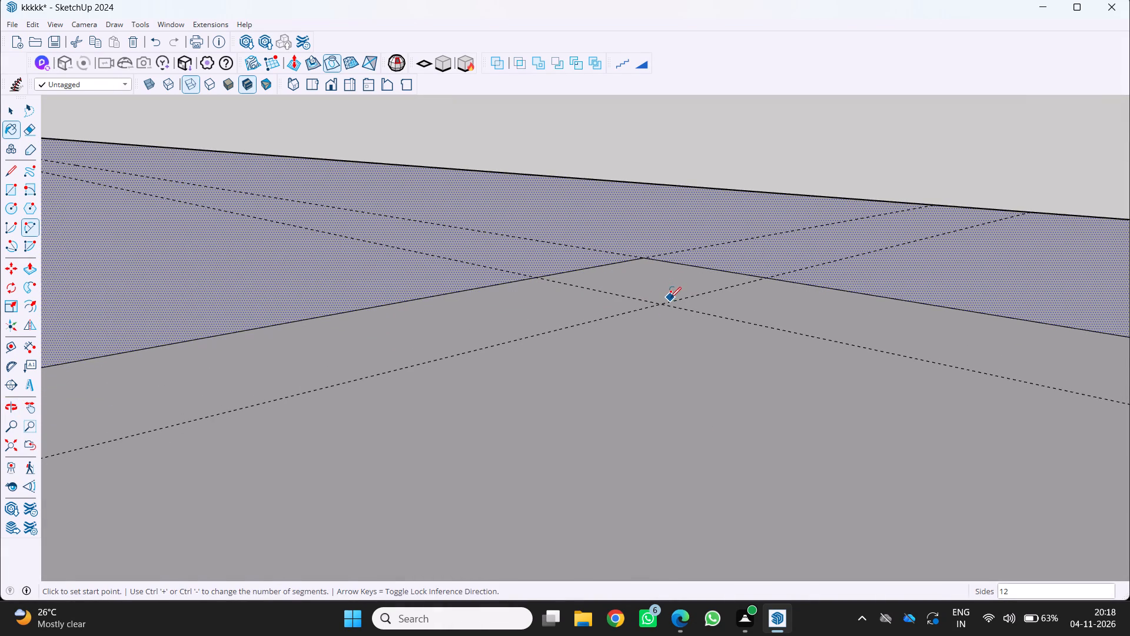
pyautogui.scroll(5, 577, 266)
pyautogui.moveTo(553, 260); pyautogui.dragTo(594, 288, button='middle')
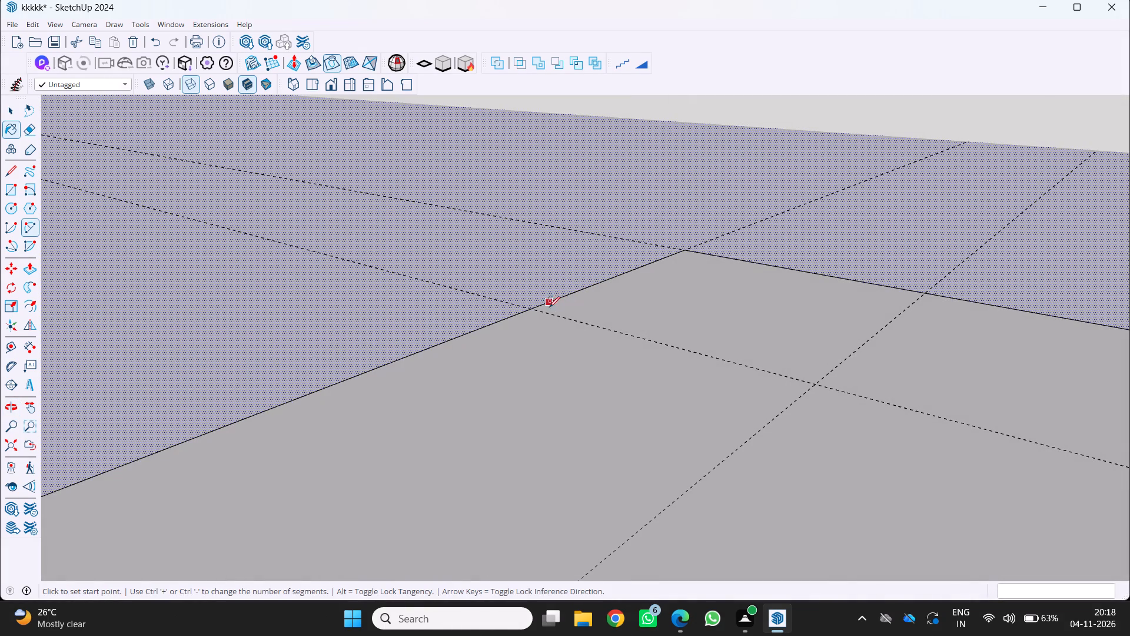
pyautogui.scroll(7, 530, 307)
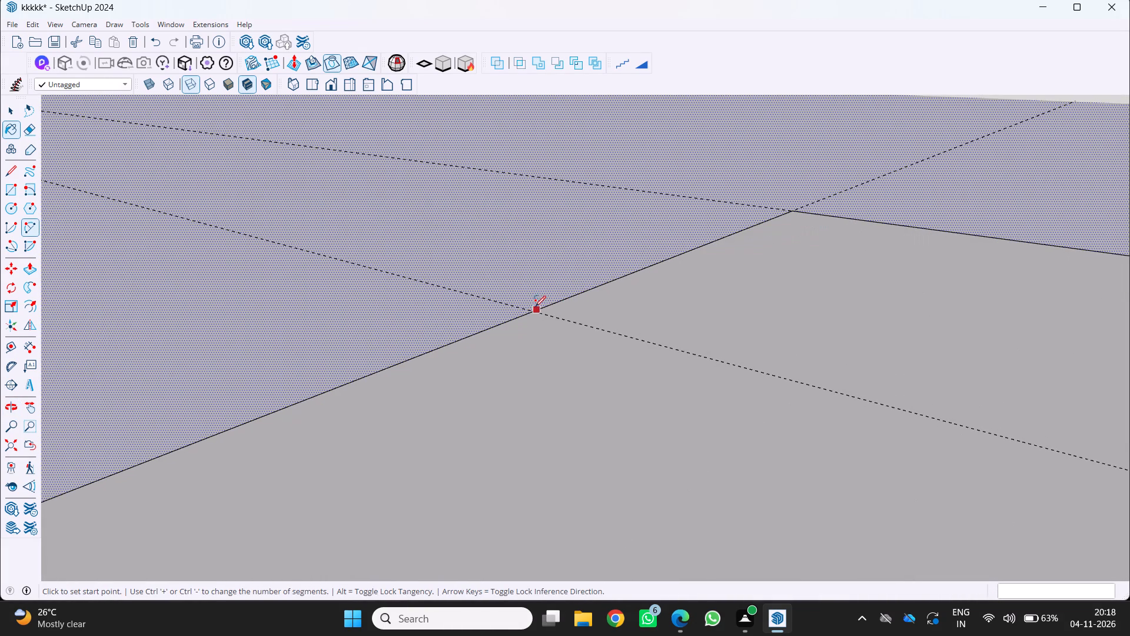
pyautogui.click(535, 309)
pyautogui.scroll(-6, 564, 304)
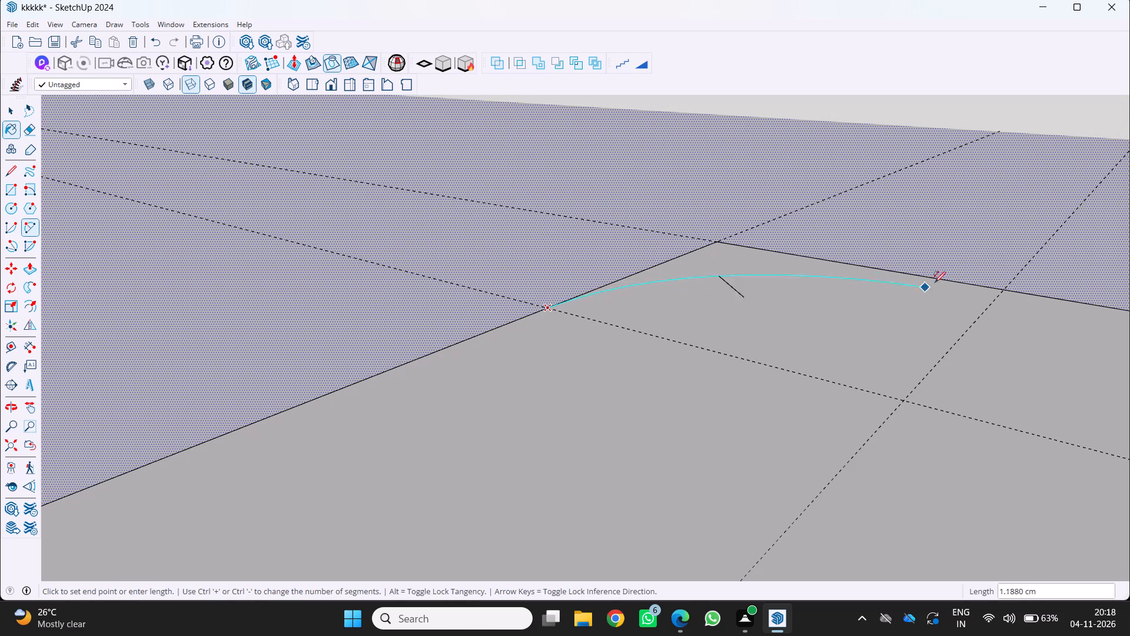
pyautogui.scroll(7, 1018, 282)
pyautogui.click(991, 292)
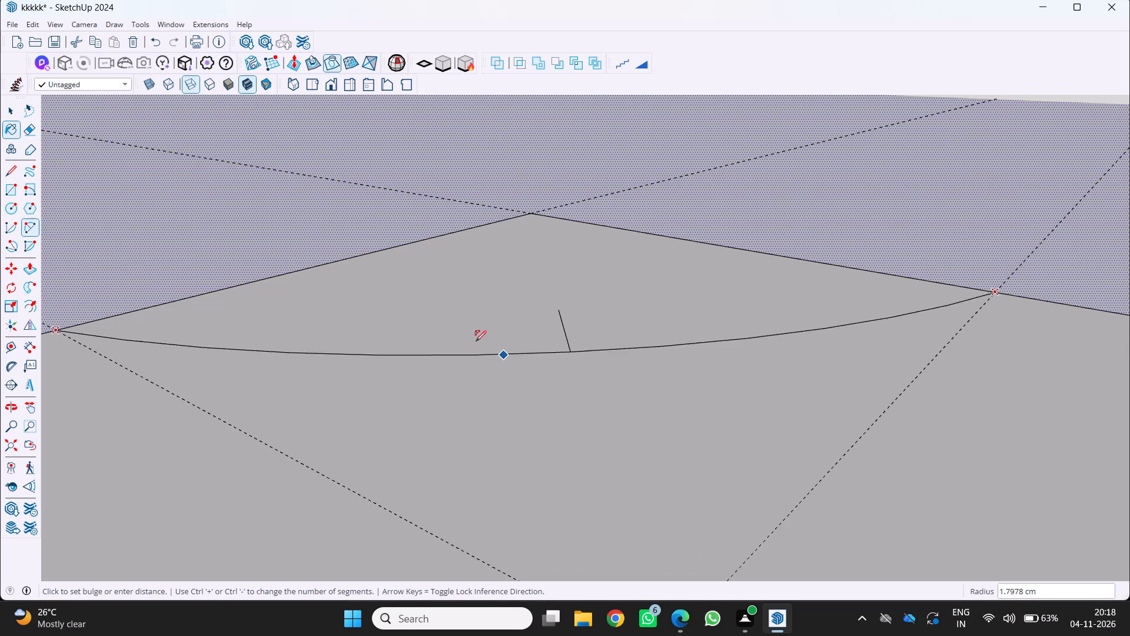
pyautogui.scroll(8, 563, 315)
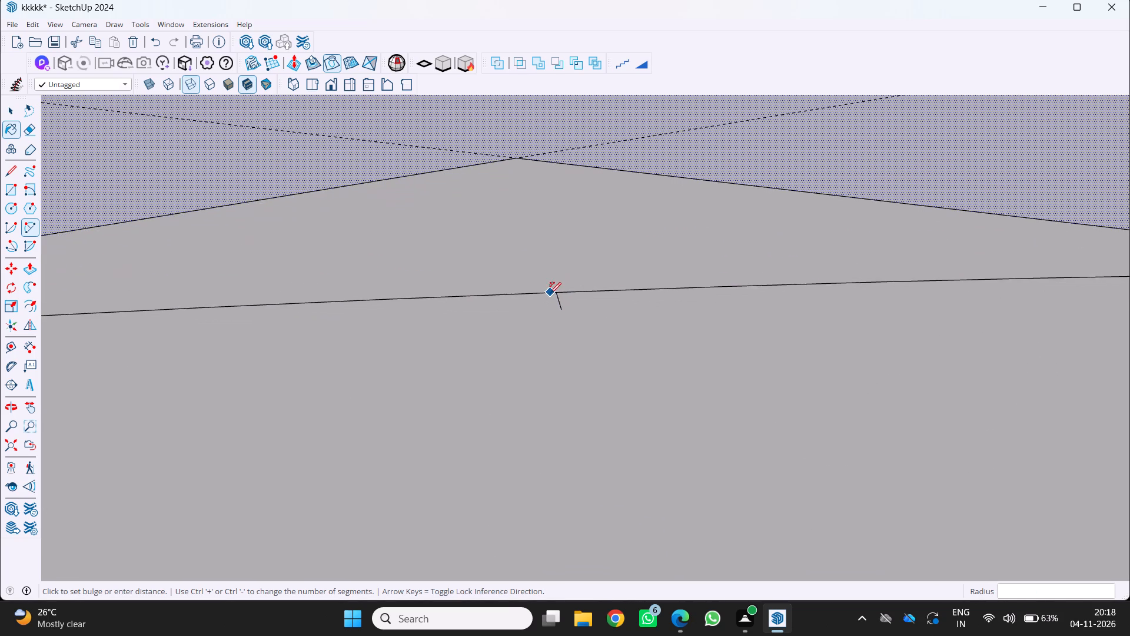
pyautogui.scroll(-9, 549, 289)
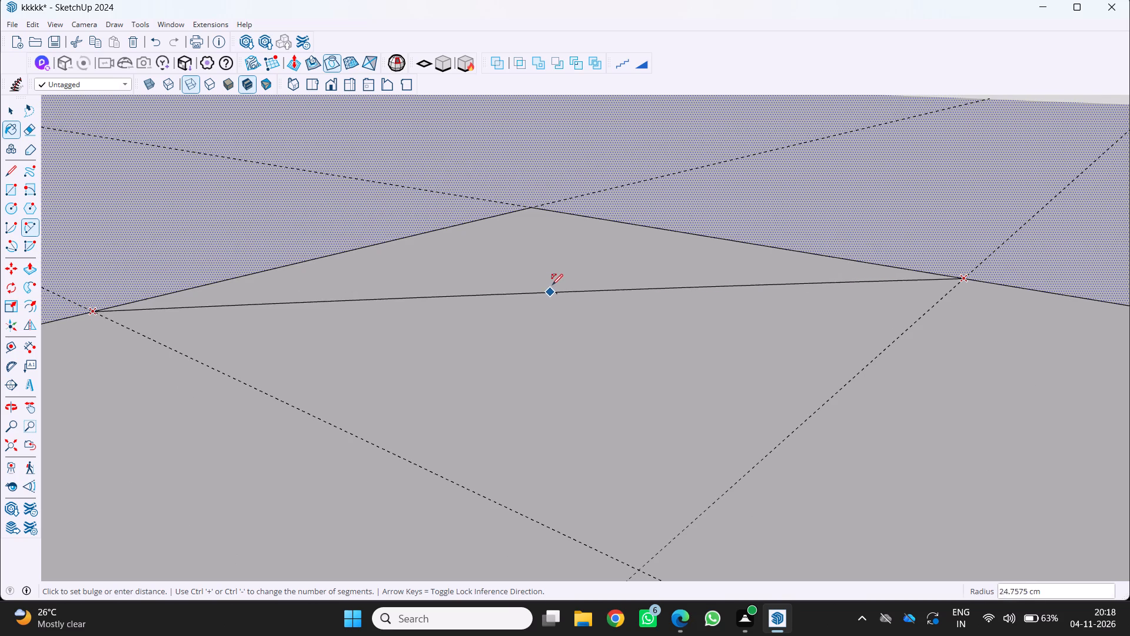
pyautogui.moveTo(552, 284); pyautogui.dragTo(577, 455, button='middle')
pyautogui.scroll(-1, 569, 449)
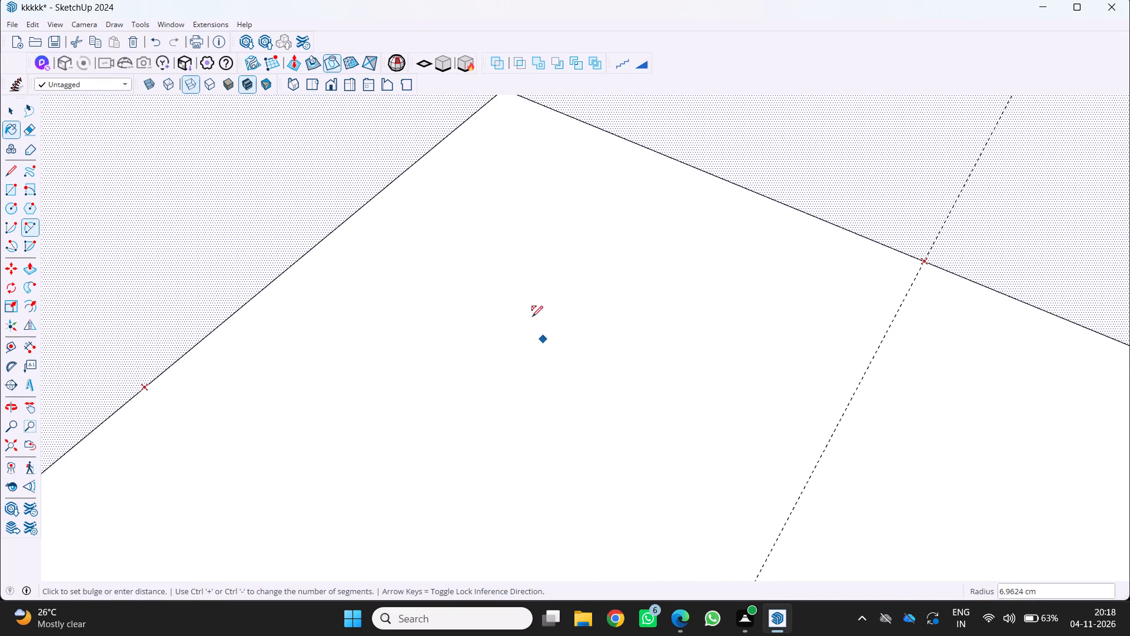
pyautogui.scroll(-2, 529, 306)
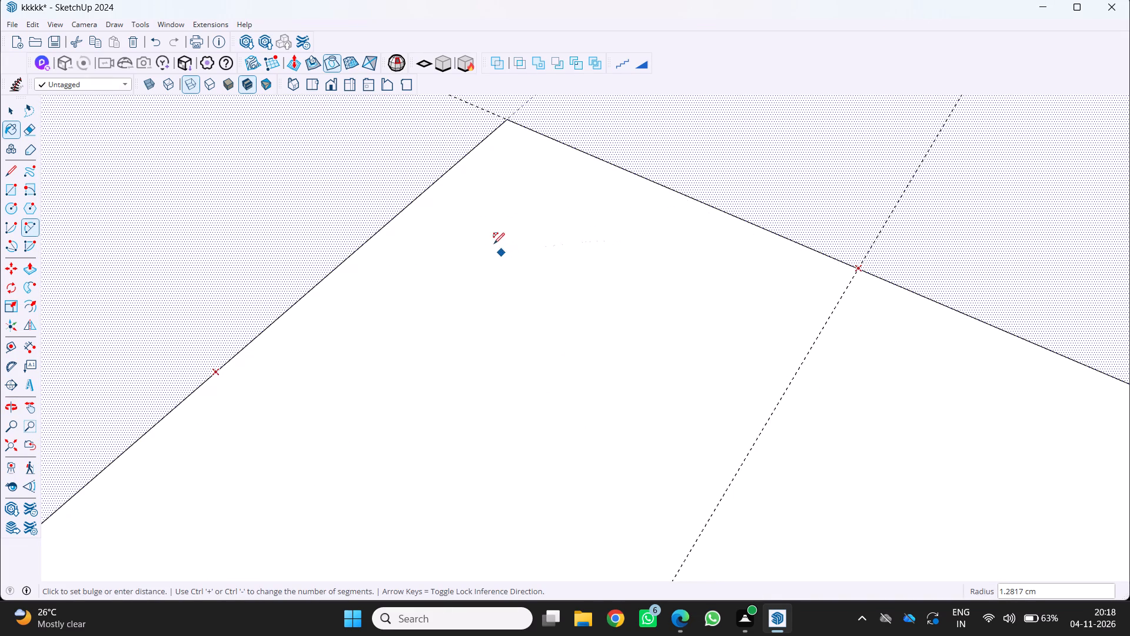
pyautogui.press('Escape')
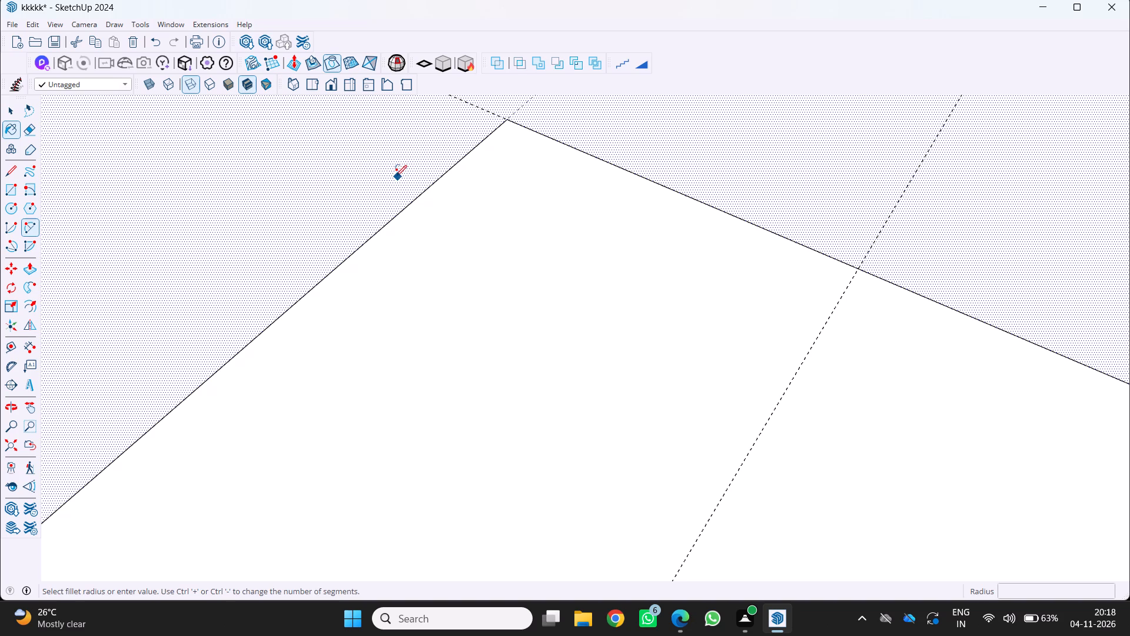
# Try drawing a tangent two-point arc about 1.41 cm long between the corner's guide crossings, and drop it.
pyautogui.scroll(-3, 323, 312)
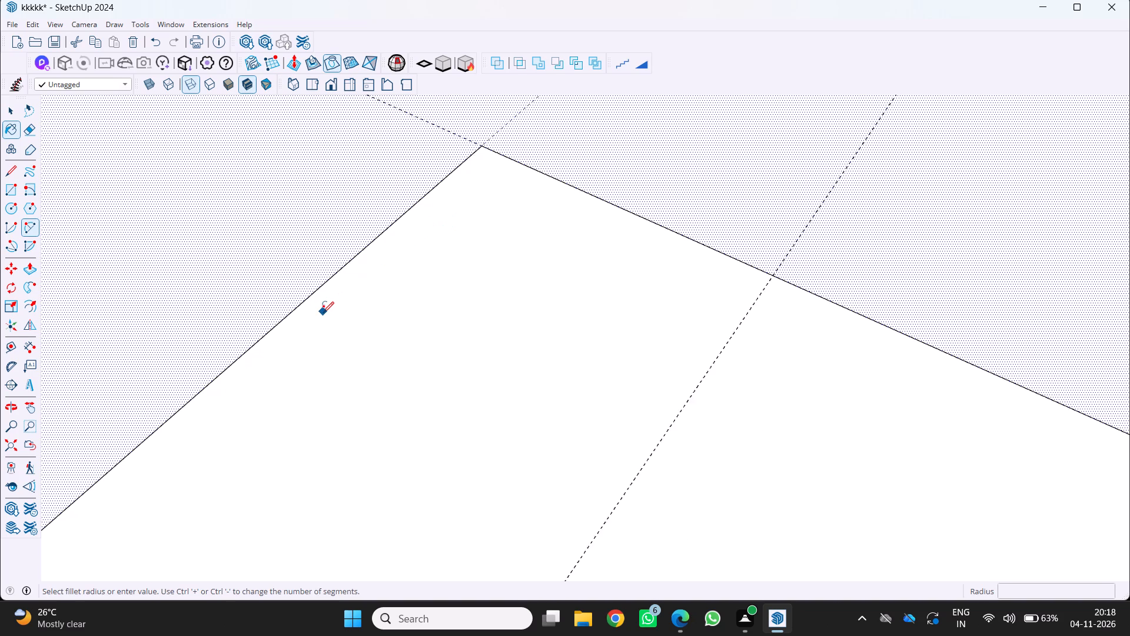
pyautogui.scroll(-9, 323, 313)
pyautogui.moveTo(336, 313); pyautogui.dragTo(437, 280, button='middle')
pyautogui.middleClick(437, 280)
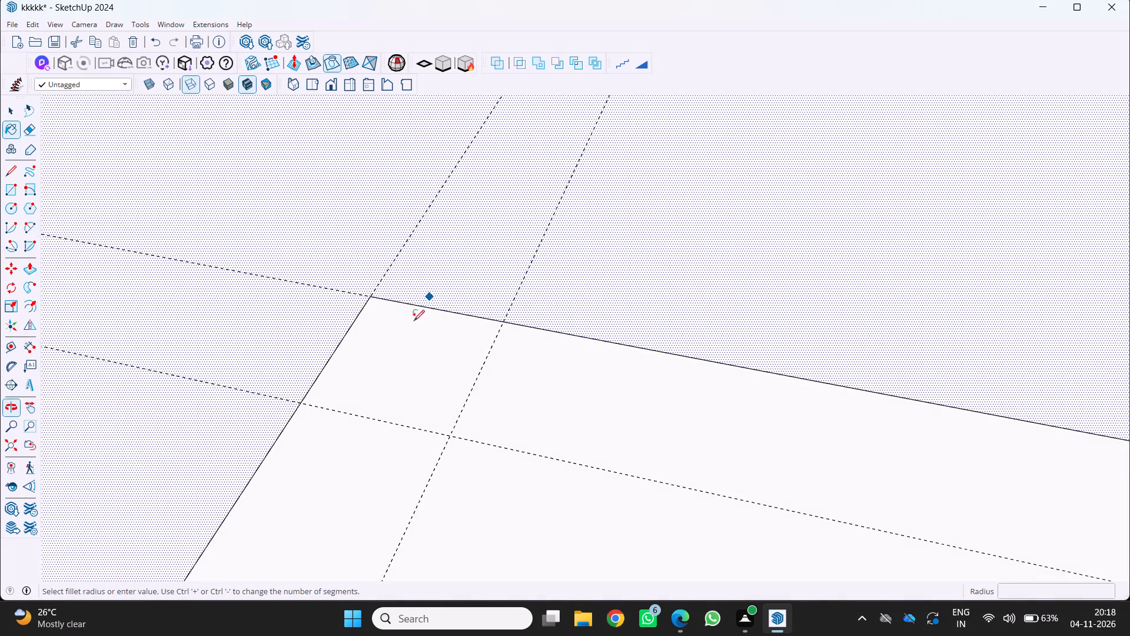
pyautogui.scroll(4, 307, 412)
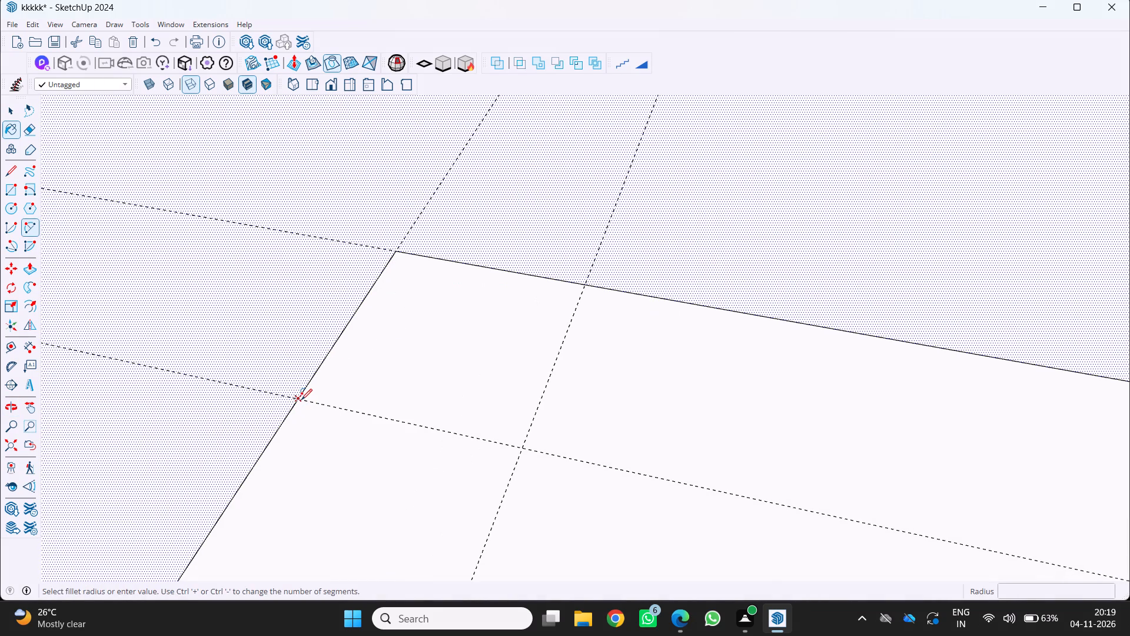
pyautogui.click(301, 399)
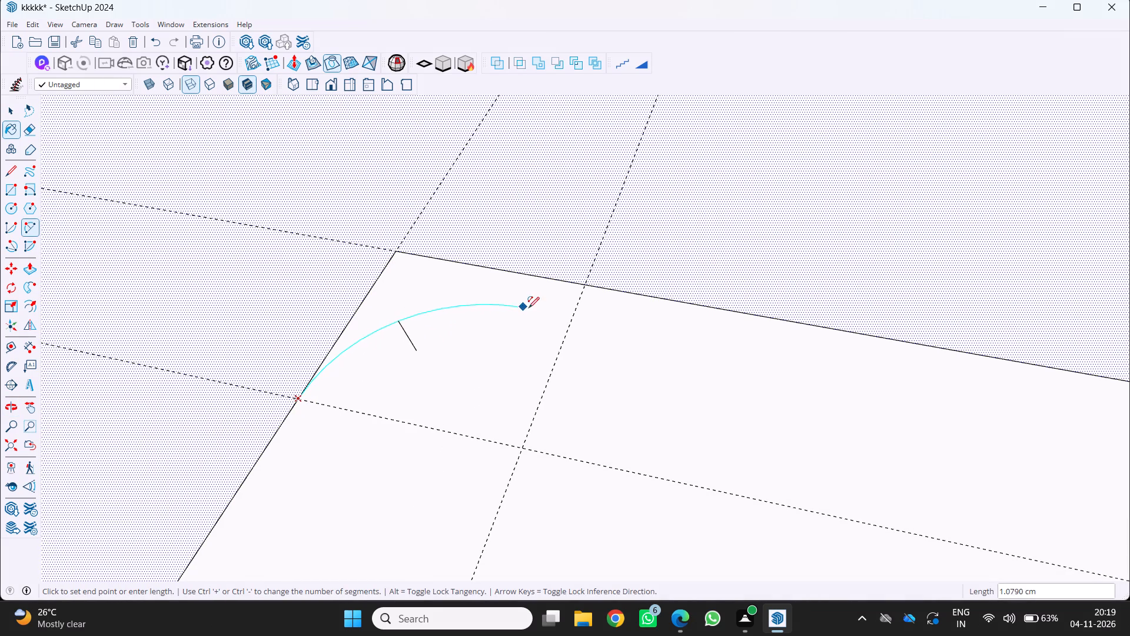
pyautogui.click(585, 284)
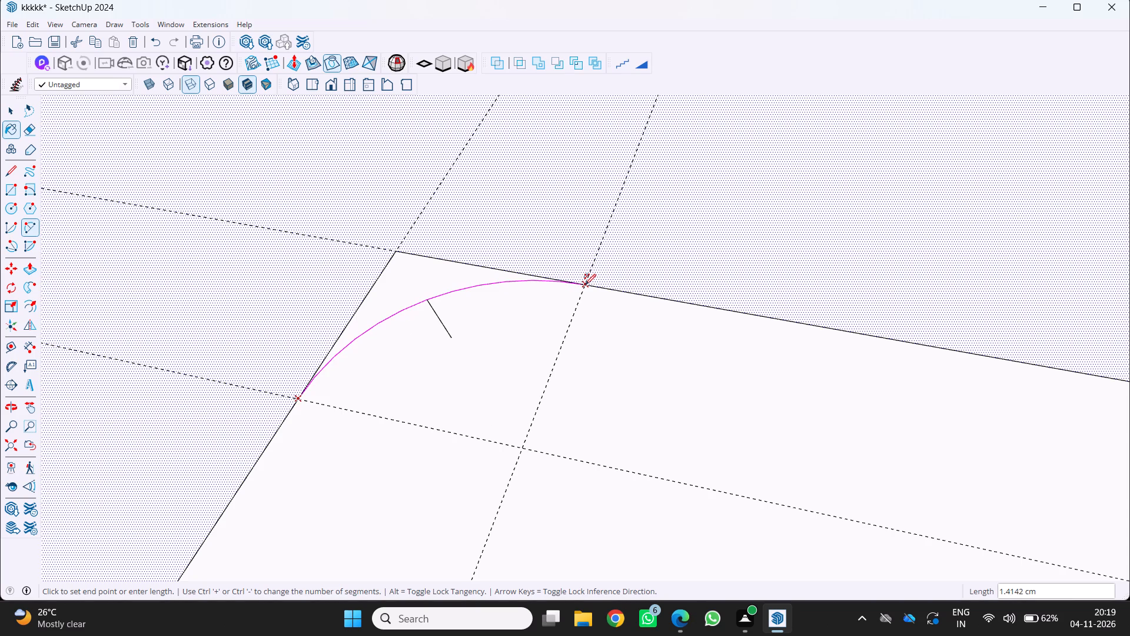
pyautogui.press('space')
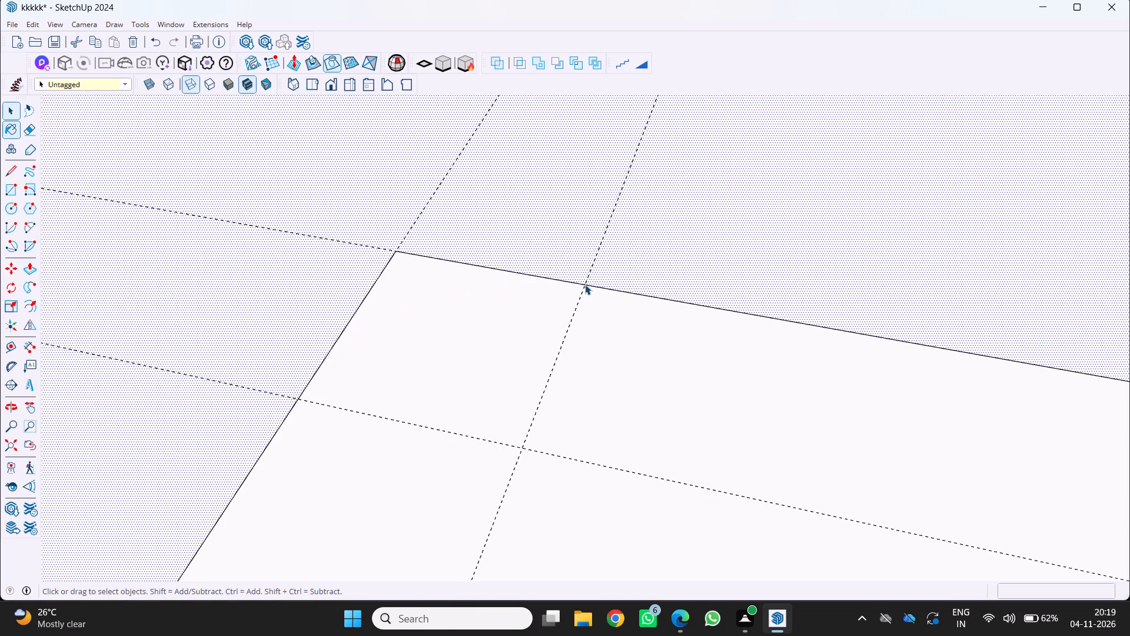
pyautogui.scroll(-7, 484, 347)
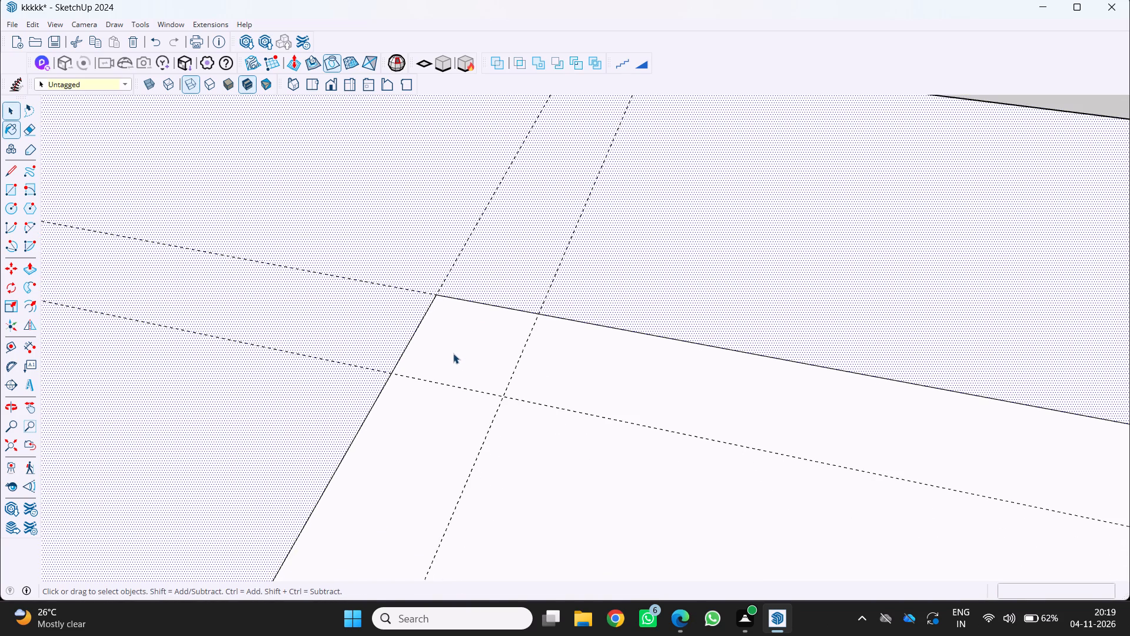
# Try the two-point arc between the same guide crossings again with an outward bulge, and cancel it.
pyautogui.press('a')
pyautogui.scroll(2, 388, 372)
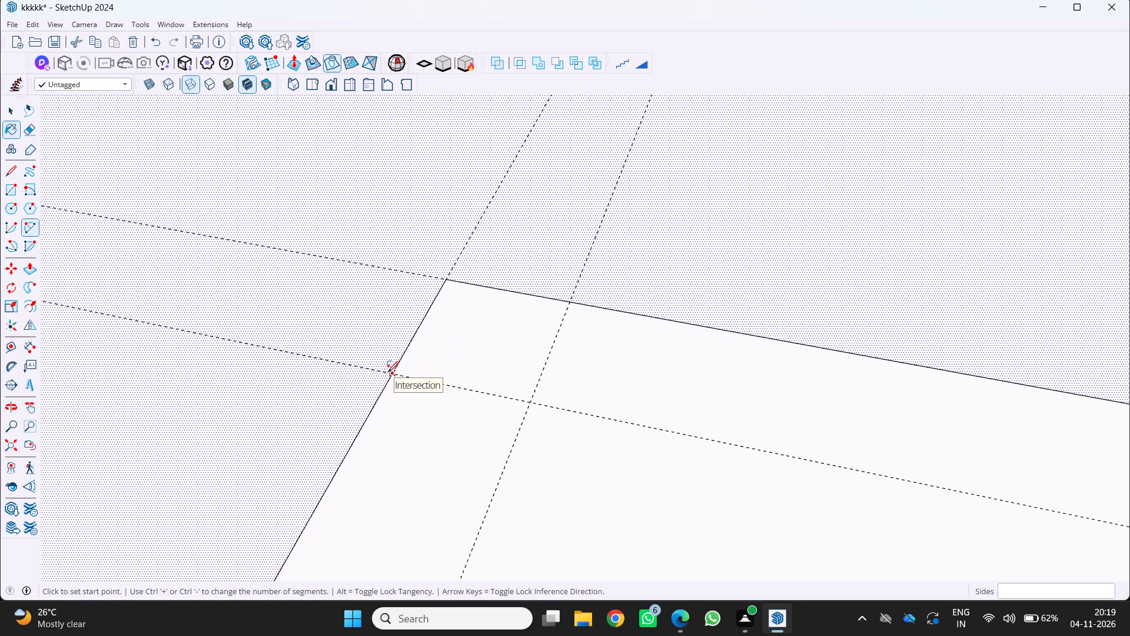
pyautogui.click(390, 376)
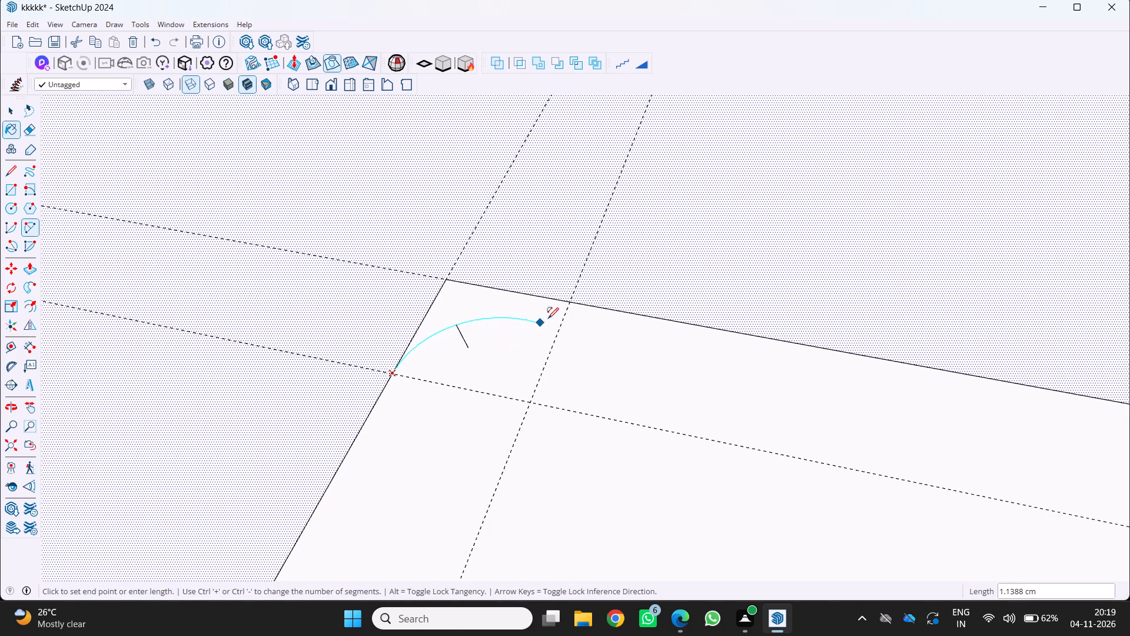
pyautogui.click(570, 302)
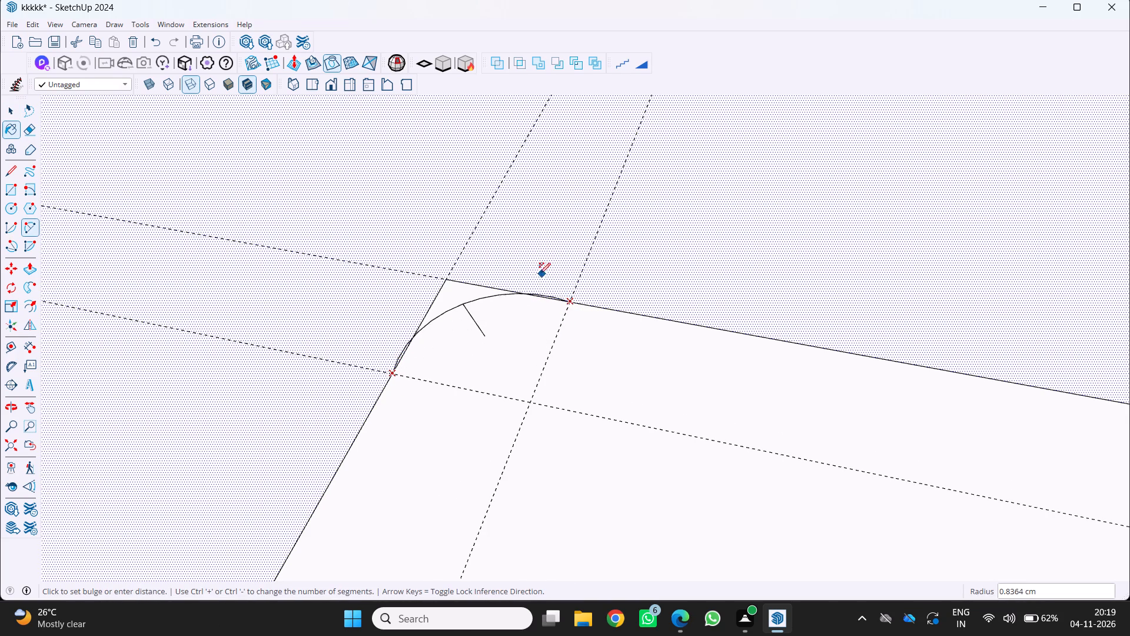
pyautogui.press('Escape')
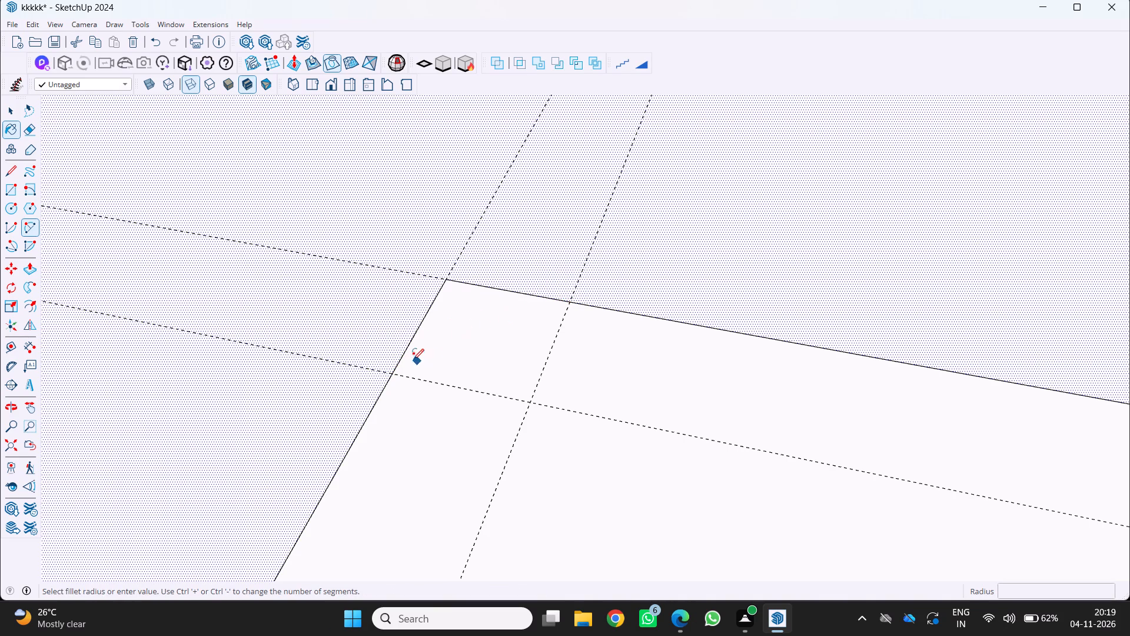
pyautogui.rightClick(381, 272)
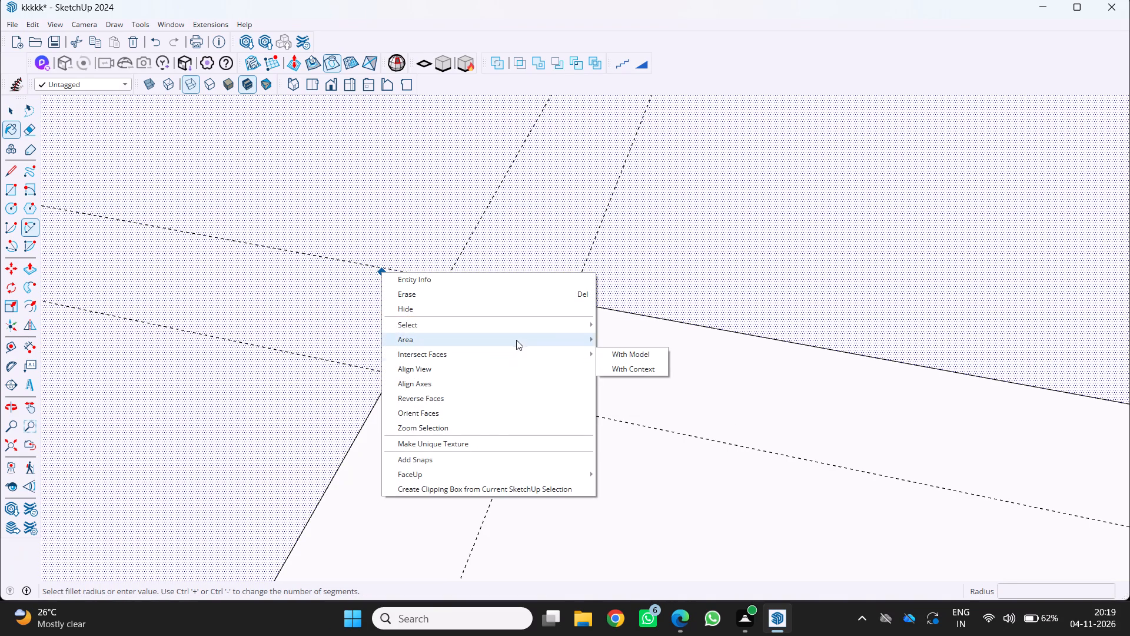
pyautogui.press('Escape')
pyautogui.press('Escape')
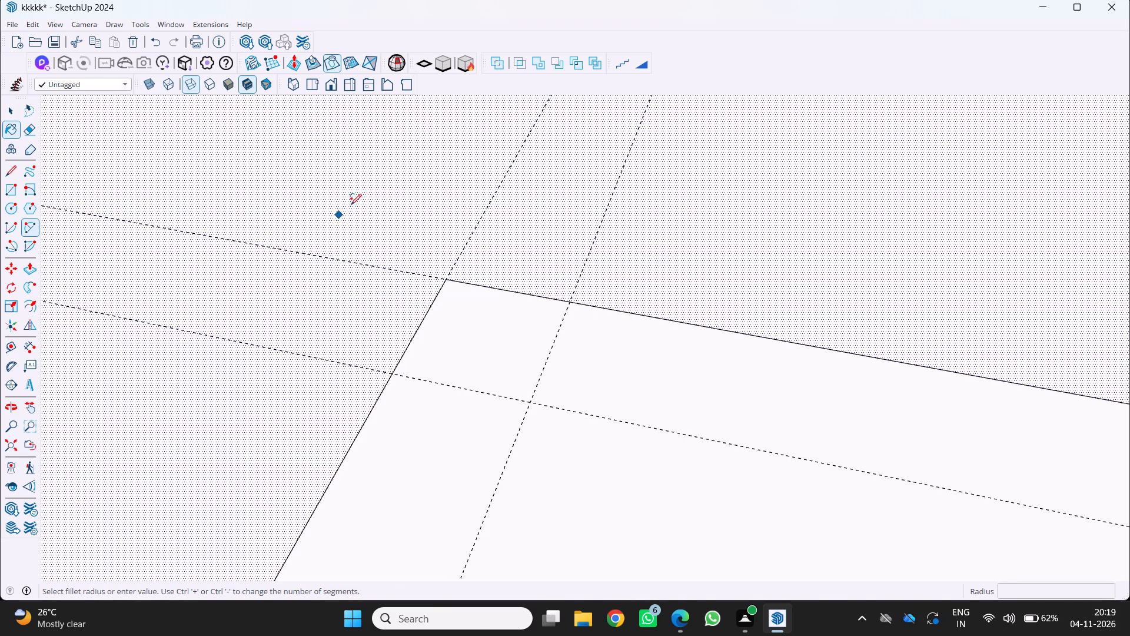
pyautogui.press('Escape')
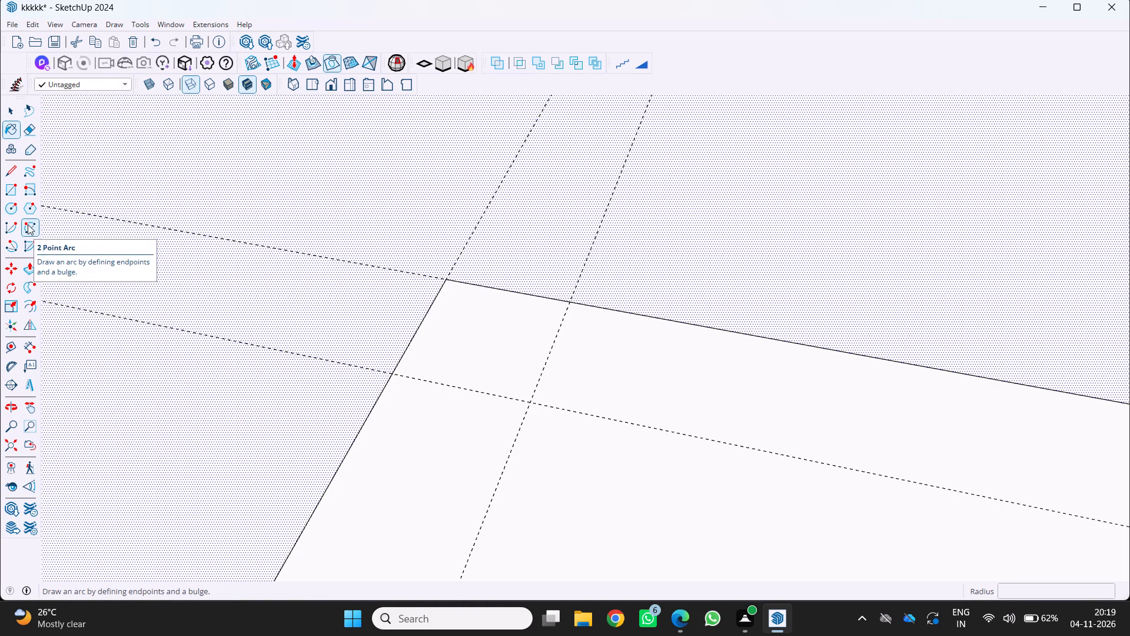
# Draw a tangent two-point arc about 1.41 cm long between the guide crossings at the countertop rectangle's back-left corner.
pyautogui.click(28, 224)
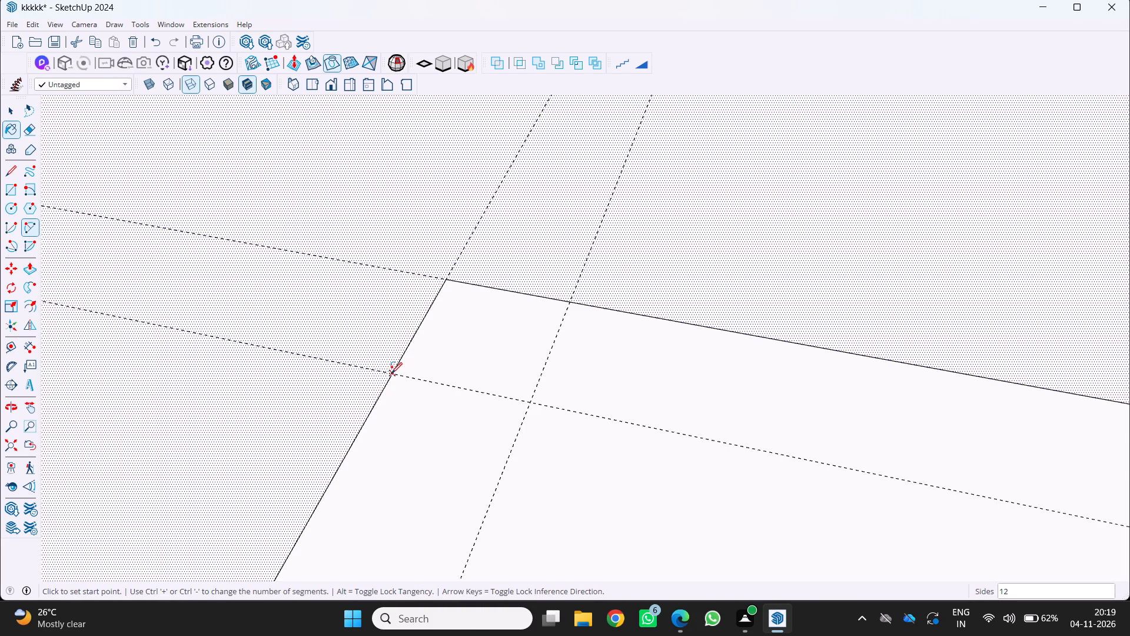
pyautogui.scroll(6, 391, 373)
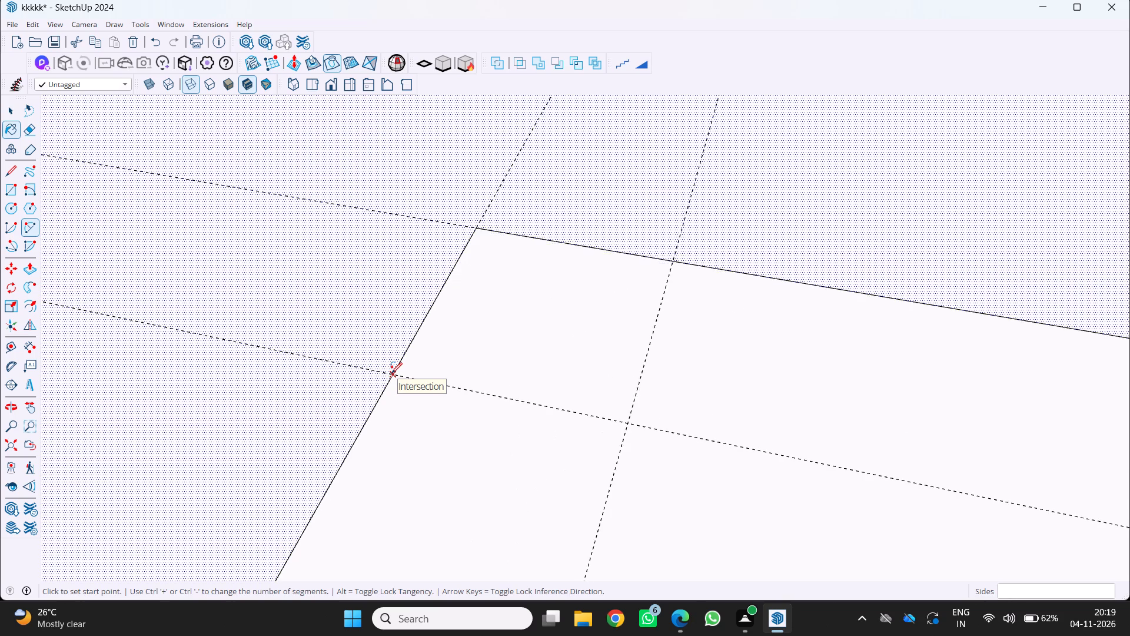
pyautogui.click(391, 373)
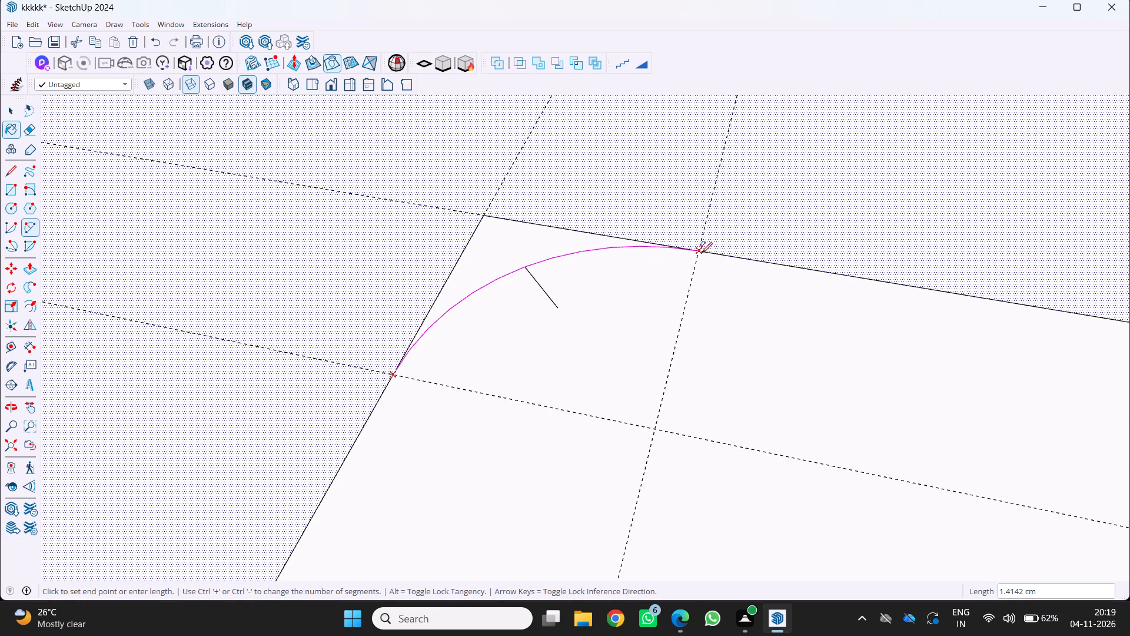
pyautogui.click(696, 251)
pyautogui.click(696, 251)
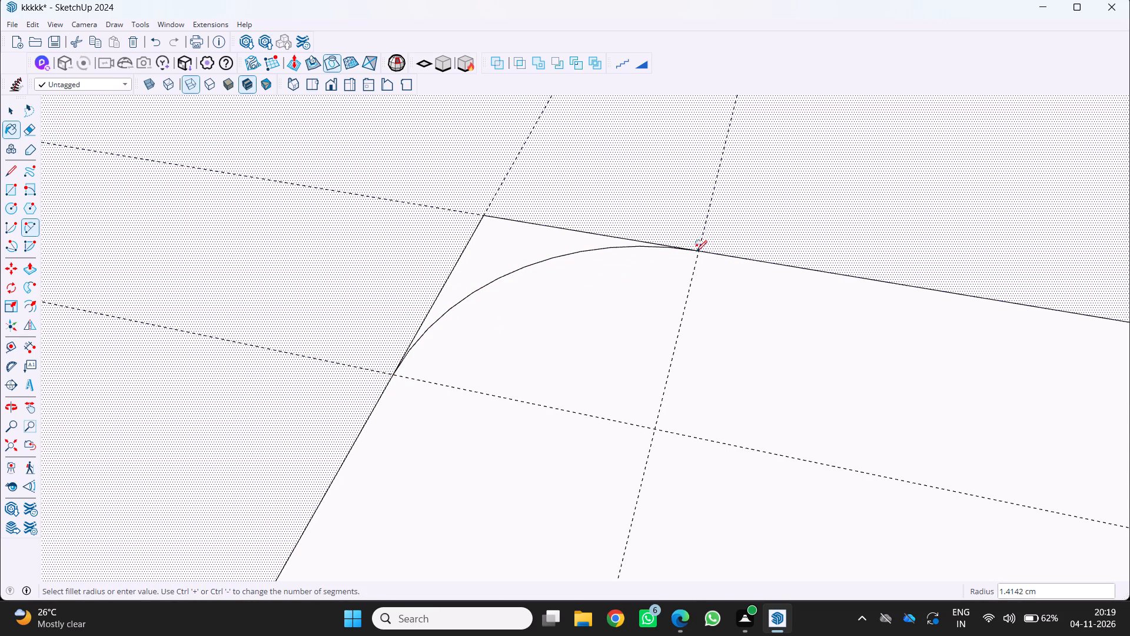
# Round the rectangle's back-right corner with a tangent two-point arc between its guide crossings, about 1.41 cm long, trimming the corner.
pyautogui.scroll(-14, 612, 347)
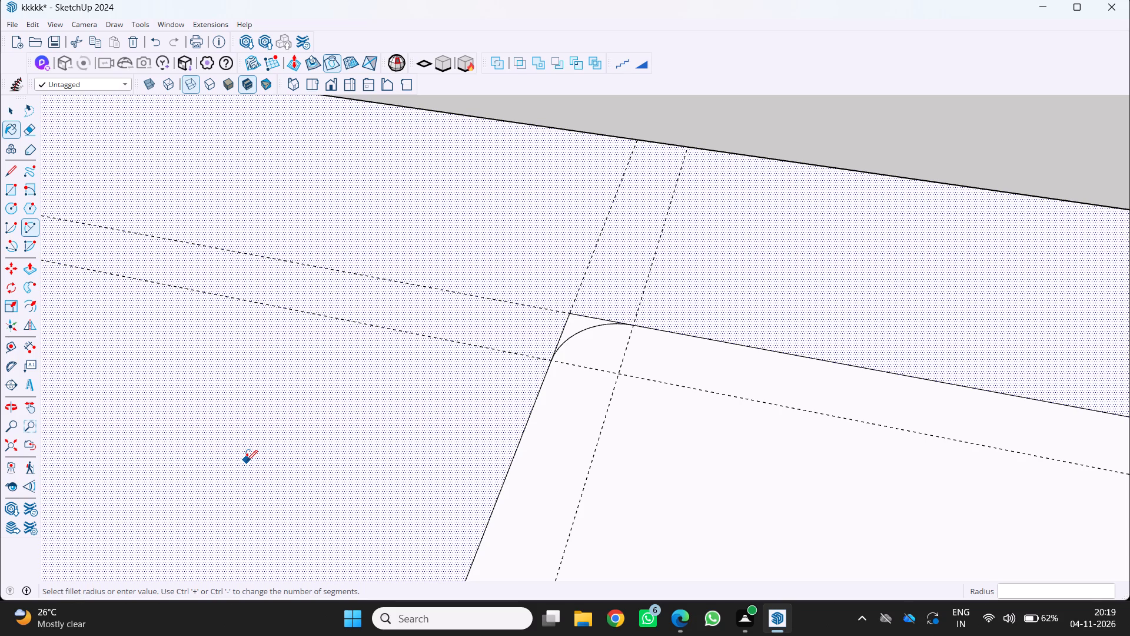
pyautogui.scroll(-13, 345, 339)
pyautogui.scroll(-10, 684, 418)
pyautogui.scroll(-3, 624, 352)
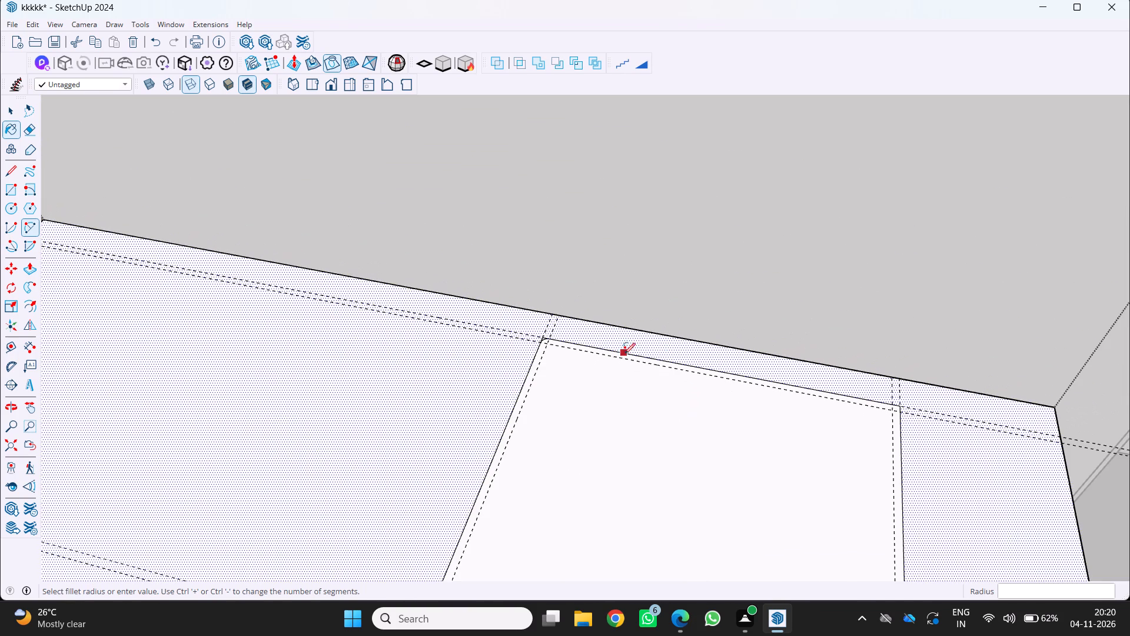
pyautogui.moveTo(624, 356); pyautogui.dragTo(482, 330, button='middle')
pyautogui.keyDown('shift'); pyautogui.middleClick(482, 330); pyautogui.keyUp('shift')
pyautogui.scroll(3, 541, 363)
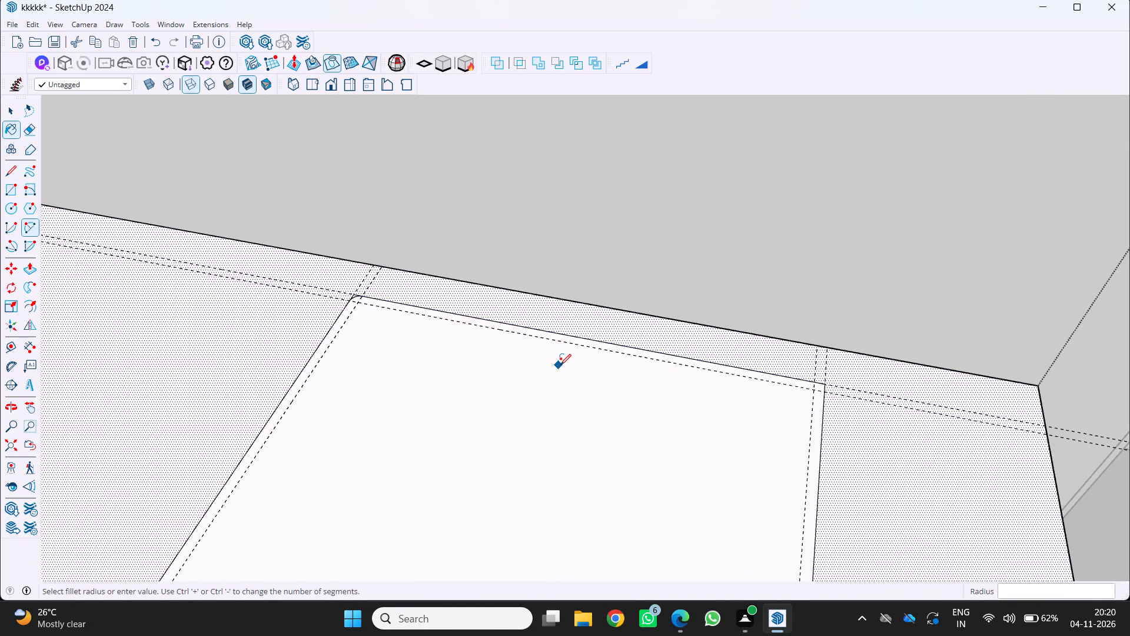
pyautogui.scroll(15, 806, 352)
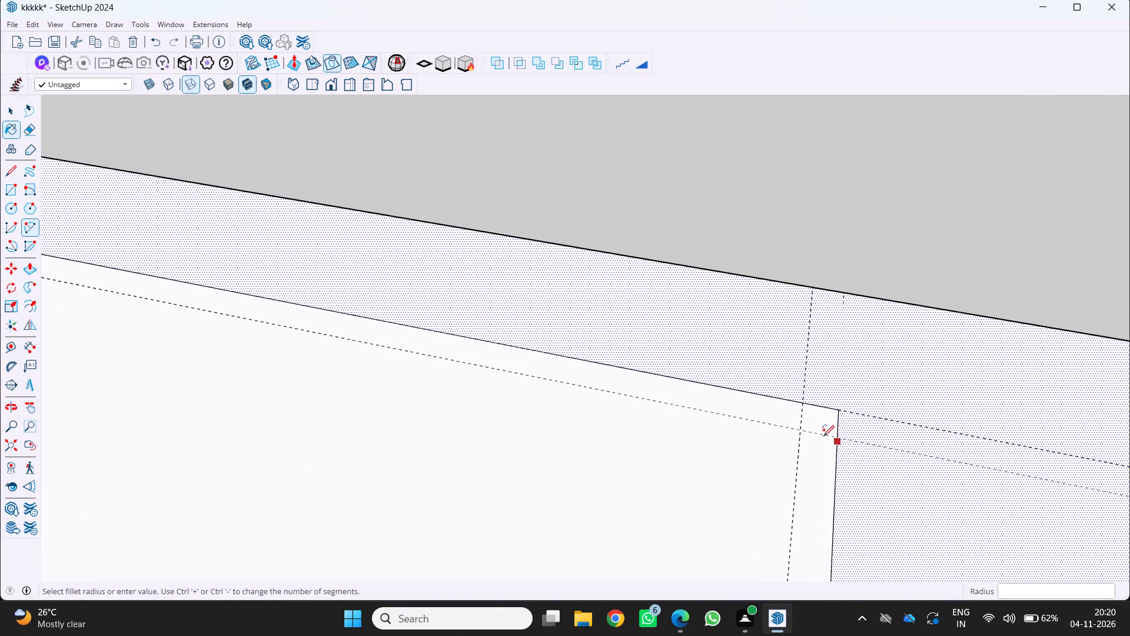
pyautogui.scroll(4, 823, 436)
pyautogui.click(799, 386)
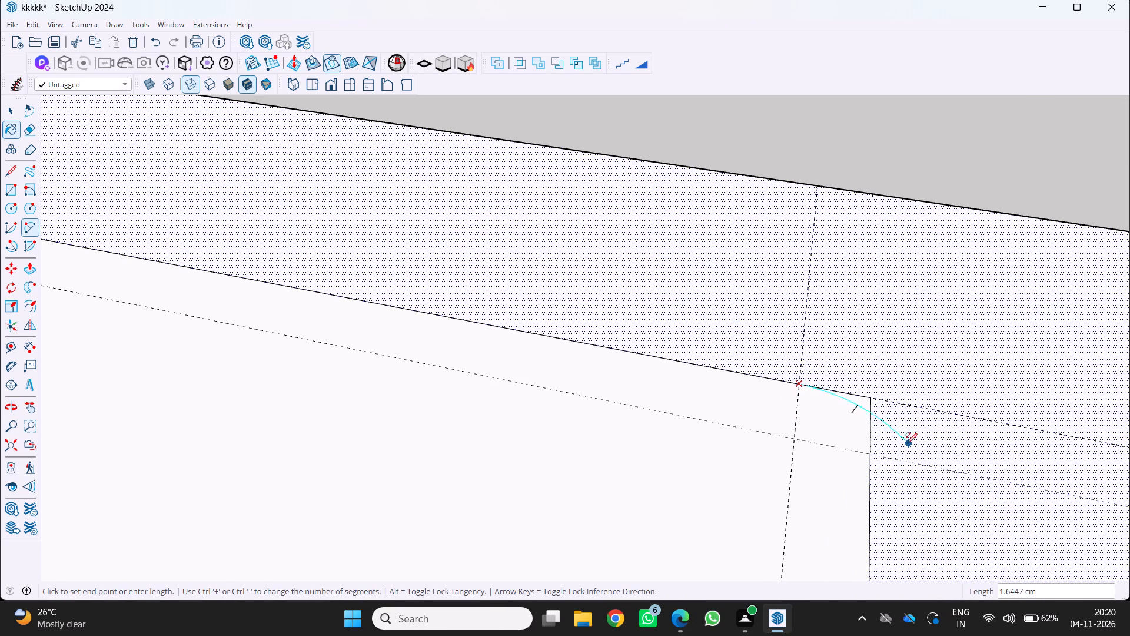
pyautogui.doubleClick(870, 455)
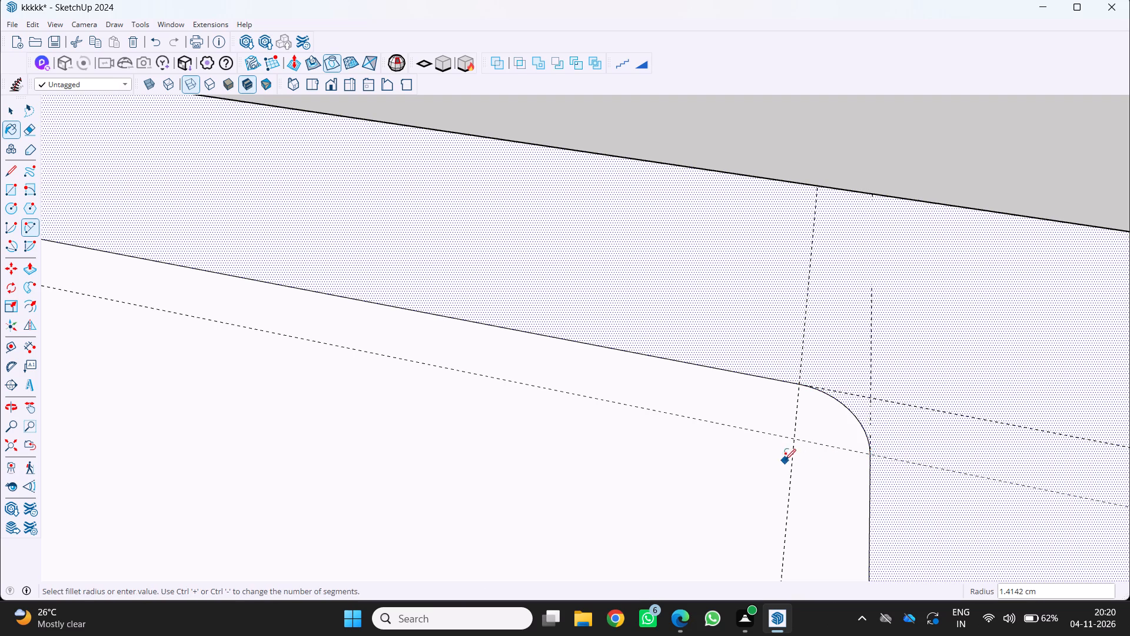
# Round the rectangle's front-left corner with a tangent two-point arc between its guide crossings, trimming the corner.
pyautogui.scroll(-20, 785, 454)
pyautogui.scroll(-6, 785, 454)
pyautogui.scroll(1, 755, 332)
pyautogui.scroll(-9, 755, 327)
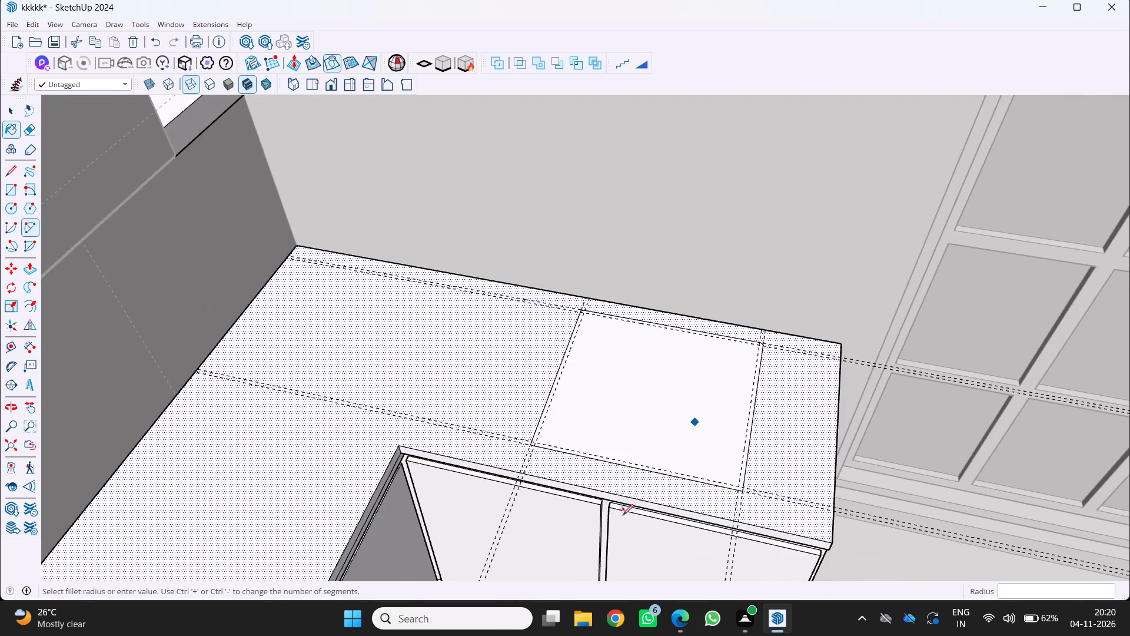
pyautogui.scroll(19, 621, 516)
pyautogui.click(537, 408)
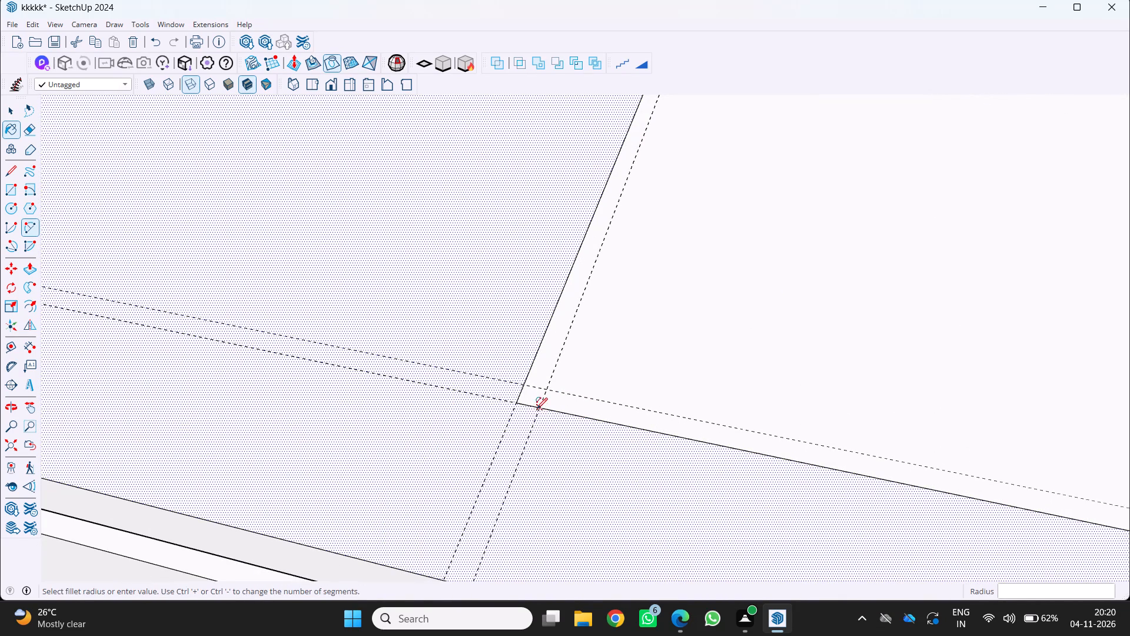
pyautogui.doubleClick(524, 386)
# Round the rectangle's front-right corner with a tangent two-point arc about 1.41 cm long between its guide crossings, trimming the corner.
pyautogui.scroll(-7, 523, 385)
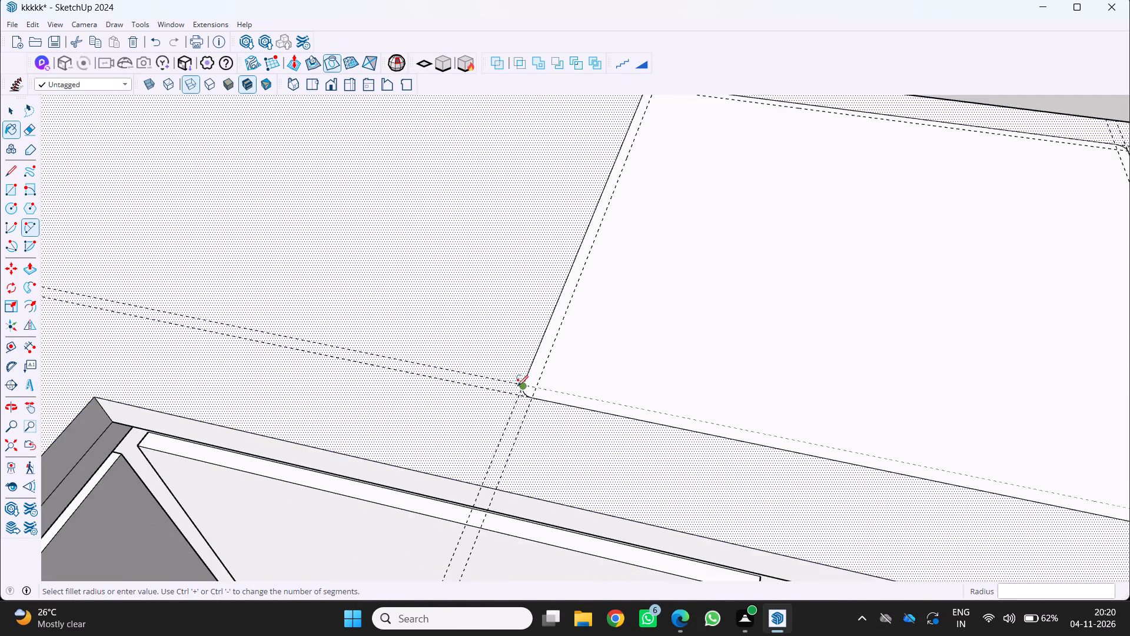
pyautogui.scroll(-5, 517, 386)
pyautogui.scroll(14, 916, 447)
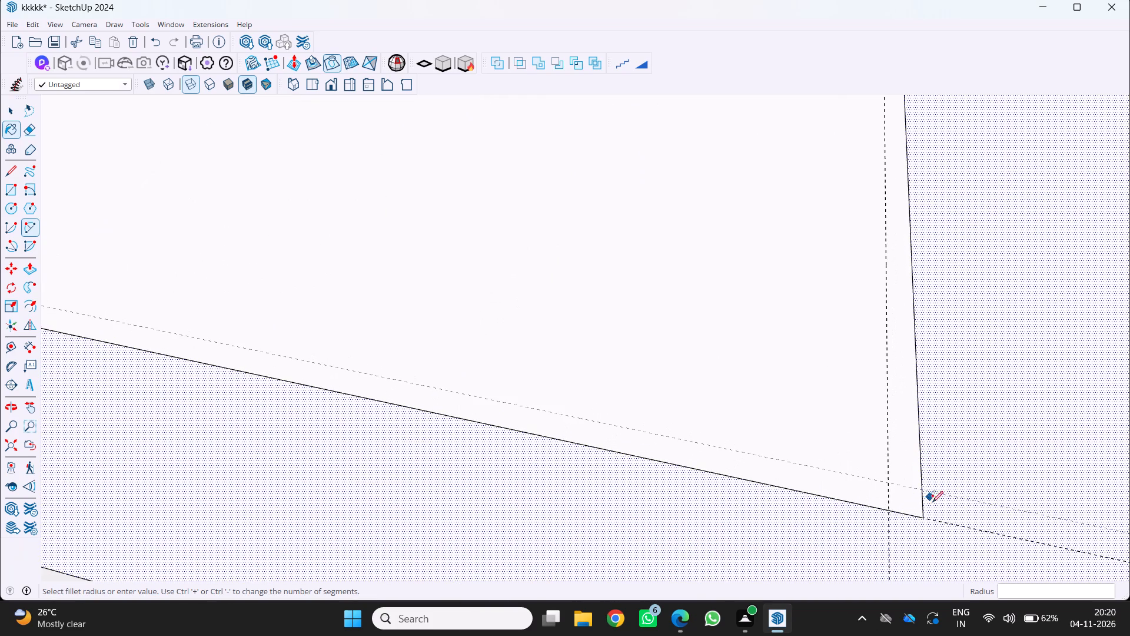
pyautogui.click(919, 488)
pyautogui.scroll(8, 892, 512)
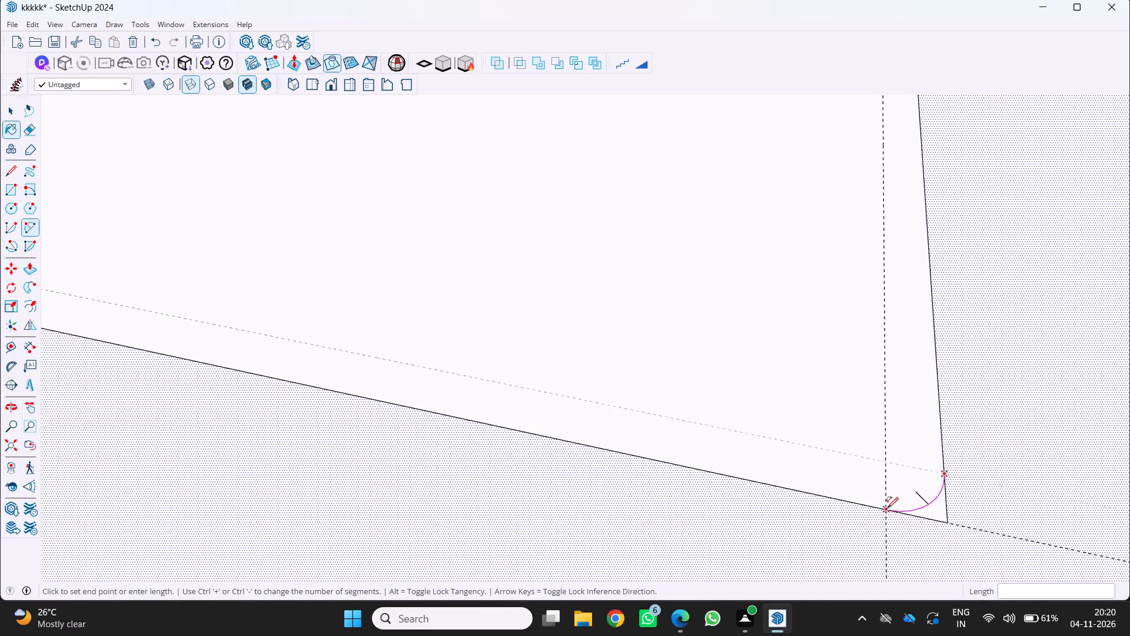
pyautogui.scroll(1, 888, 508)
pyautogui.click(886, 508)
pyautogui.click(886, 508)
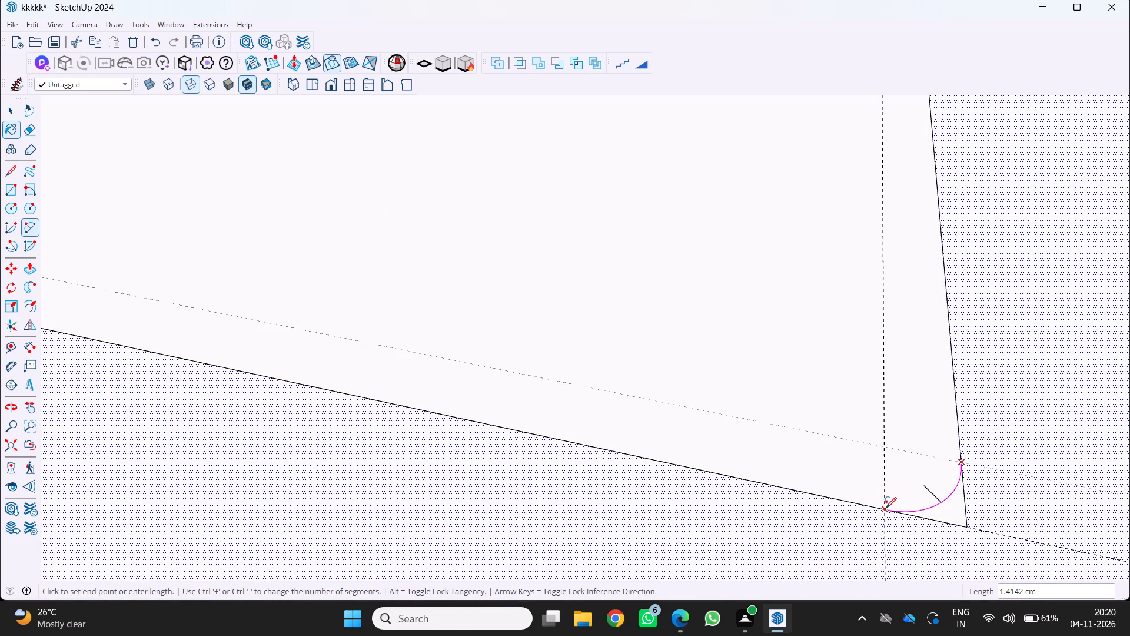
# Select the rounded rectangle's front-left arc, left edge, front edge, front-right arc and right edge together.
pyautogui.scroll(-10, 885, 503)
pyautogui.scroll(-13, 692, 436)
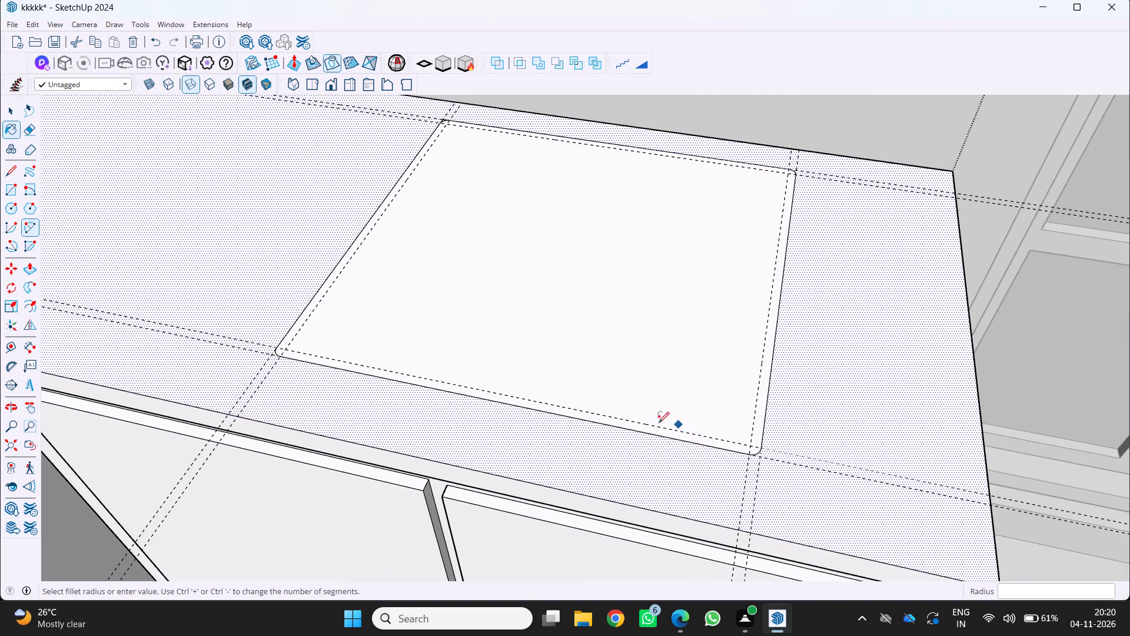
pyautogui.moveTo(520, 357); pyautogui.dragTo(629, 297, button='middle')
pyautogui.scroll(8, 87, 423)
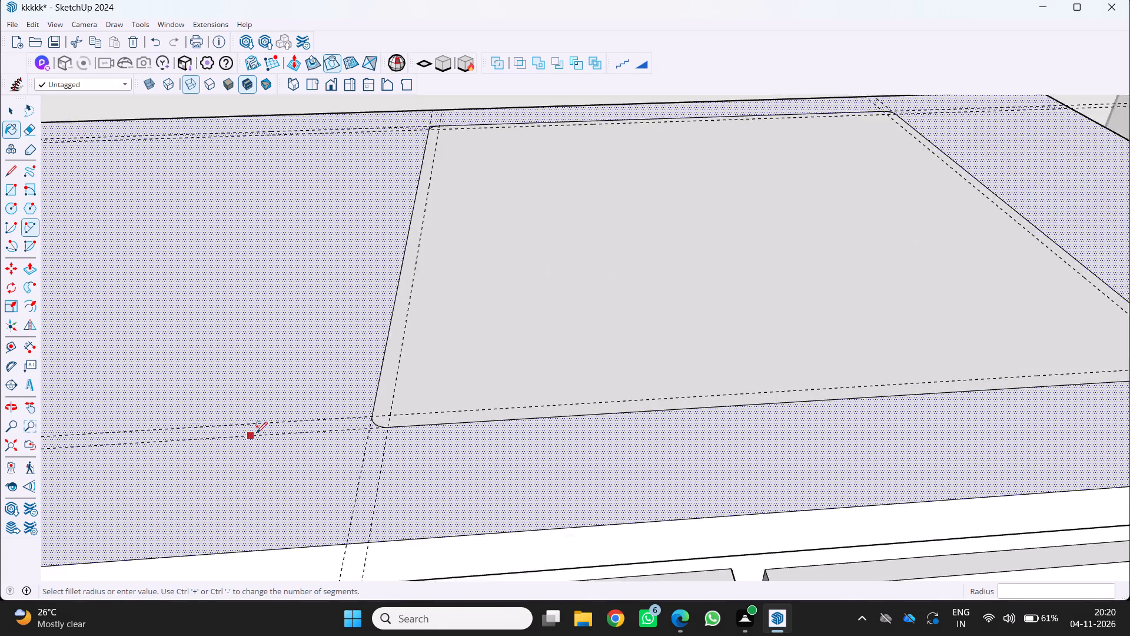
pyautogui.scroll(11, 257, 432)
pyautogui.scroll(-12, 477, 406)
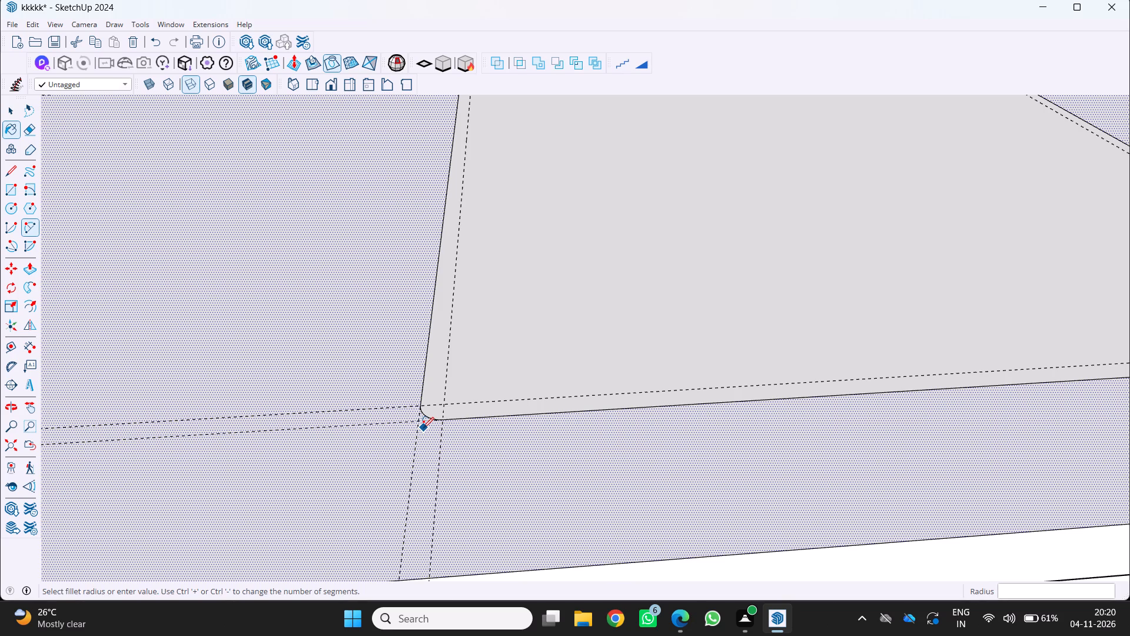
pyautogui.press('F5')
pyautogui.scroll(2, 420, 406)
pyautogui.moveTo(428, 414); pyautogui.dragTo(343, 380, button='middle')
pyautogui.middleClick(343, 380)
pyautogui.press('space')
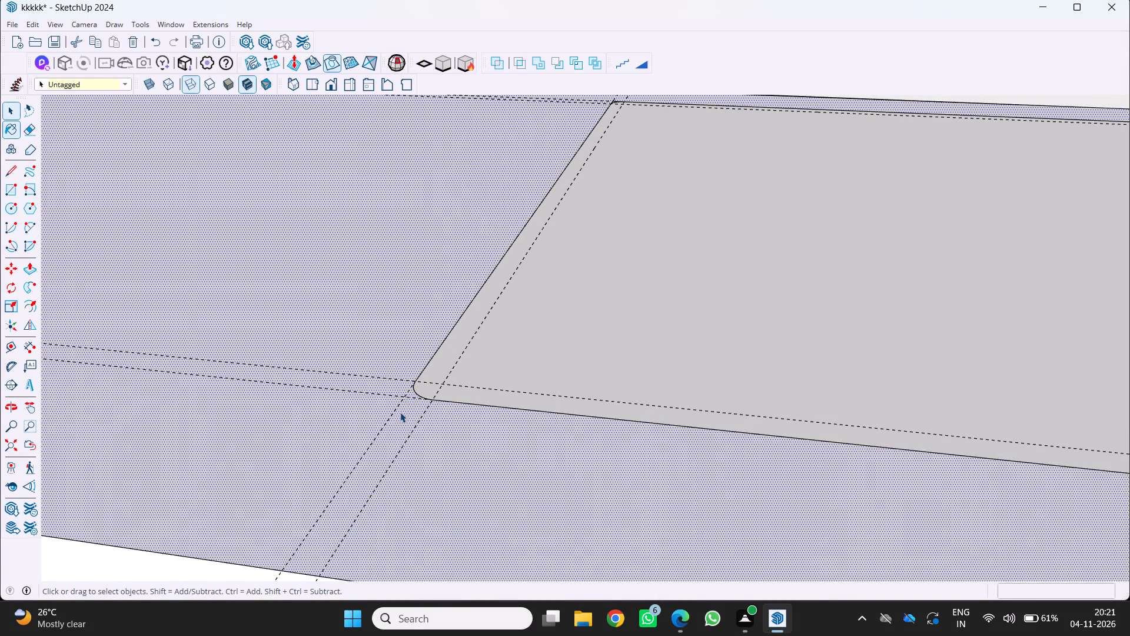
pyautogui.click(416, 390)
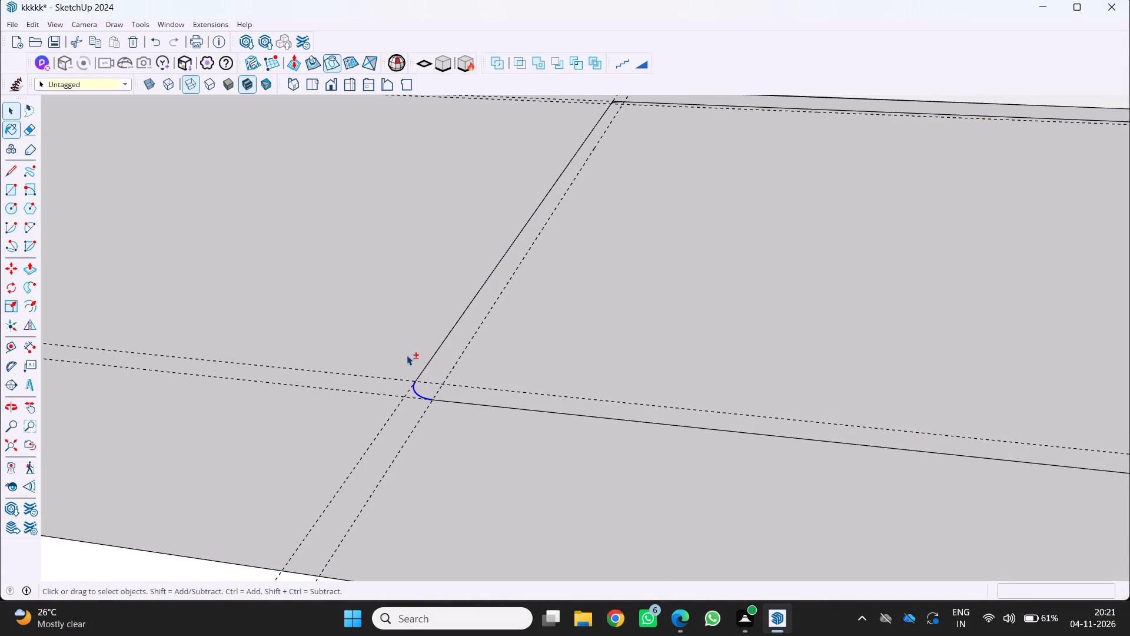
pyautogui.keyDown('shift'); pyautogui.click(421, 369); pyautogui.keyUp('shift')
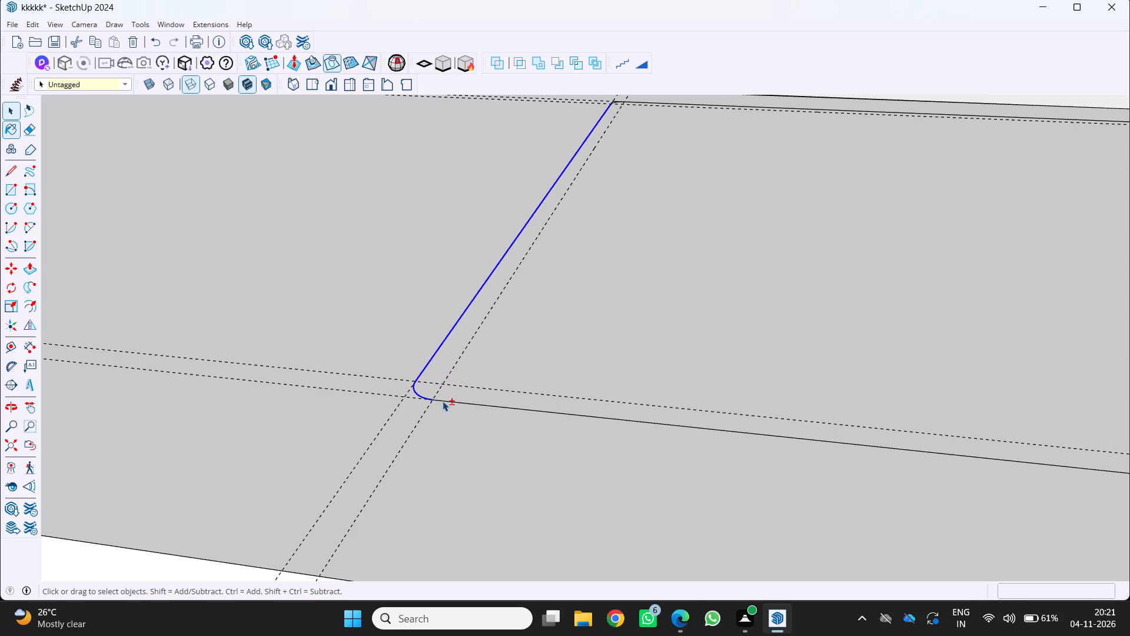
pyautogui.keyDown('shift'); pyautogui.click(447, 399); pyautogui.keyUp('shift')
pyautogui.keyDown('shift'); pyautogui.scroll(-11, 446, 396); pyautogui.keyUp('shift')
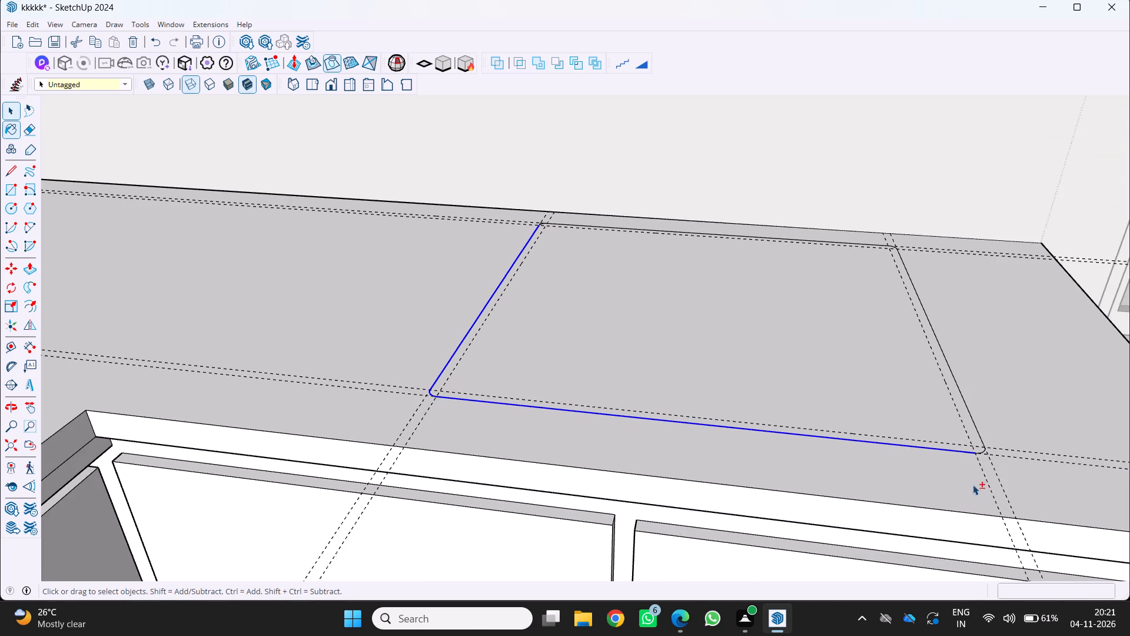
pyautogui.keyDown('shift'); pyautogui.scroll(16, 959, 495); pyautogui.keyUp('shift')
pyautogui.keyDown('shift'); pyautogui.click(978, 446); pyautogui.keyUp('shift')
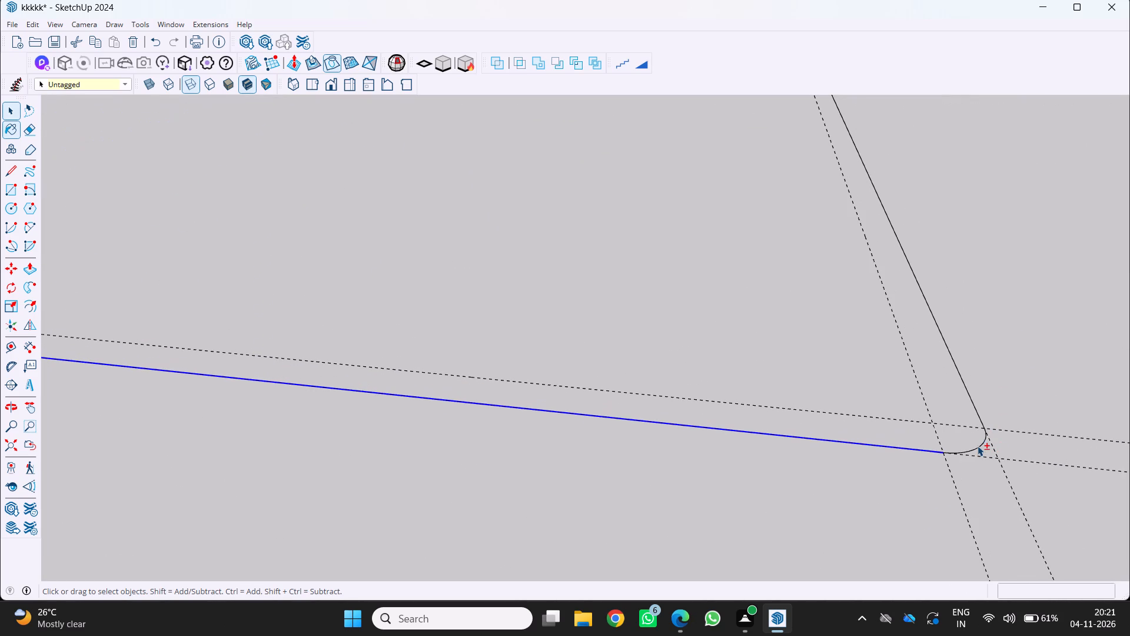
pyautogui.keyDown('shift'); pyautogui.click(976, 407); pyautogui.keyUp('shift')
# Add the back-right arc, back edge and back-left arc to the selection to complete the rounded rectangle's outline.
pyautogui.keyDown('shift'); pyautogui.scroll(-15, 964, 397); pyautogui.keyUp('shift')
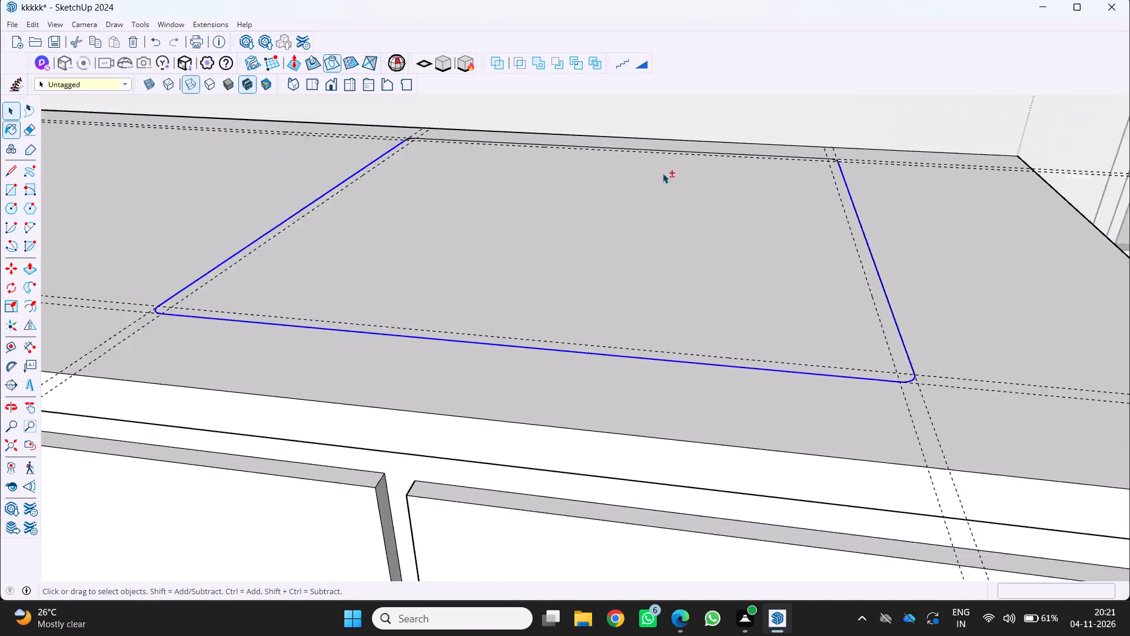
pyautogui.keyDown('shift'); pyautogui.scroll(-1, 663, 173); pyautogui.keyUp('shift')
pyautogui.keyDown('shift'); pyautogui.scroll(8, 658, 143); pyautogui.keyUp('shift')
pyautogui.keyDown('shift'); pyautogui.moveTo(653, 143); pyautogui.dragTo(658, 200, button='middle'); pyautogui.keyUp('shift')
pyautogui.keyDown('shift'); pyautogui.scroll(4, 908, 309); pyautogui.keyUp('shift')
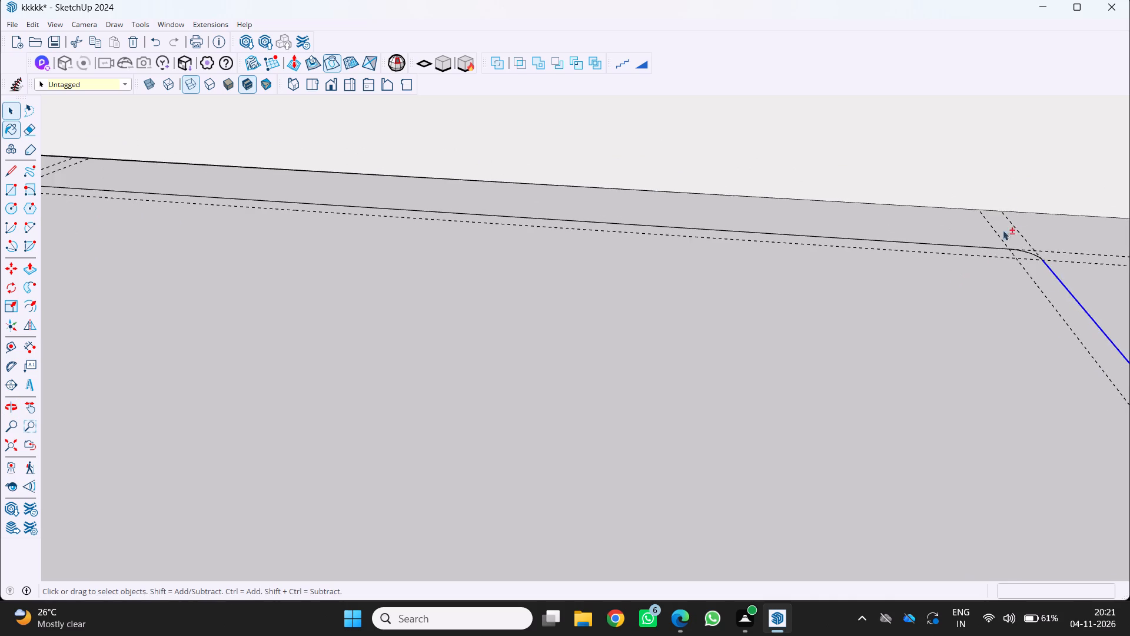
pyautogui.keyDown('shift'); pyautogui.scroll(8, 1003, 230); pyautogui.keyUp('shift')
pyautogui.keyDown('shift'); pyautogui.click(1040, 279); pyautogui.keyUp('shift')
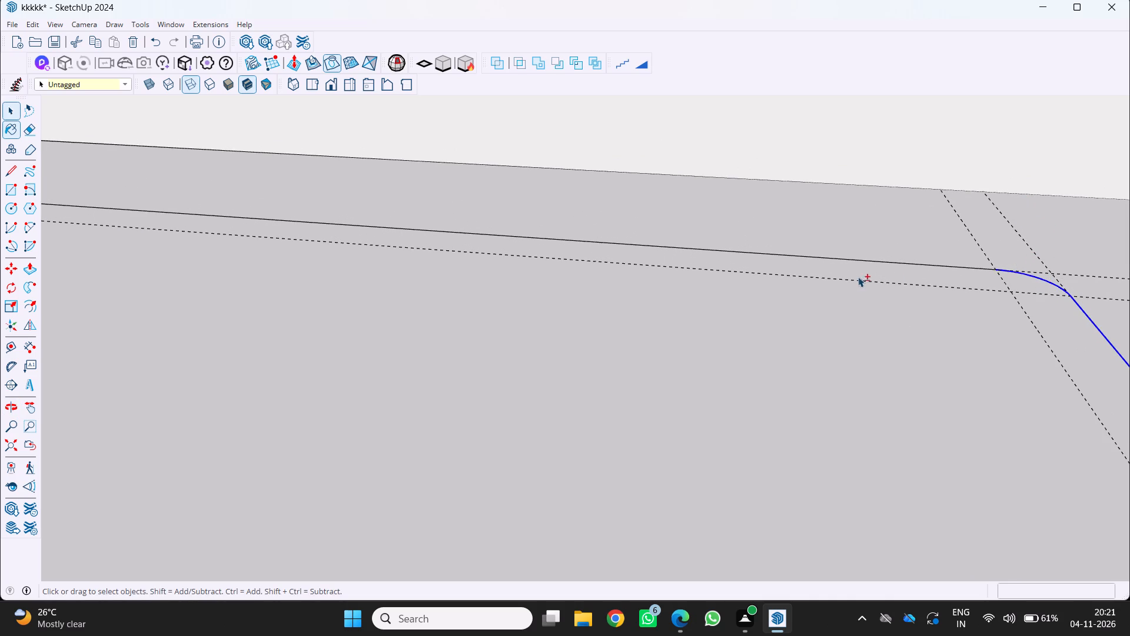
pyautogui.keyDown('shift'); pyautogui.scroll(4, 845, 276); pyautogui.keyUp('shift')
pyautogui.keyDown('shift'); pyautogui.click(849, 251); pyautogui.keyUp('shift')
pyautogui.keyDown('shift'); pyautogui.scroll(-3, 853, 253); pyautogui.keyUp('shift')
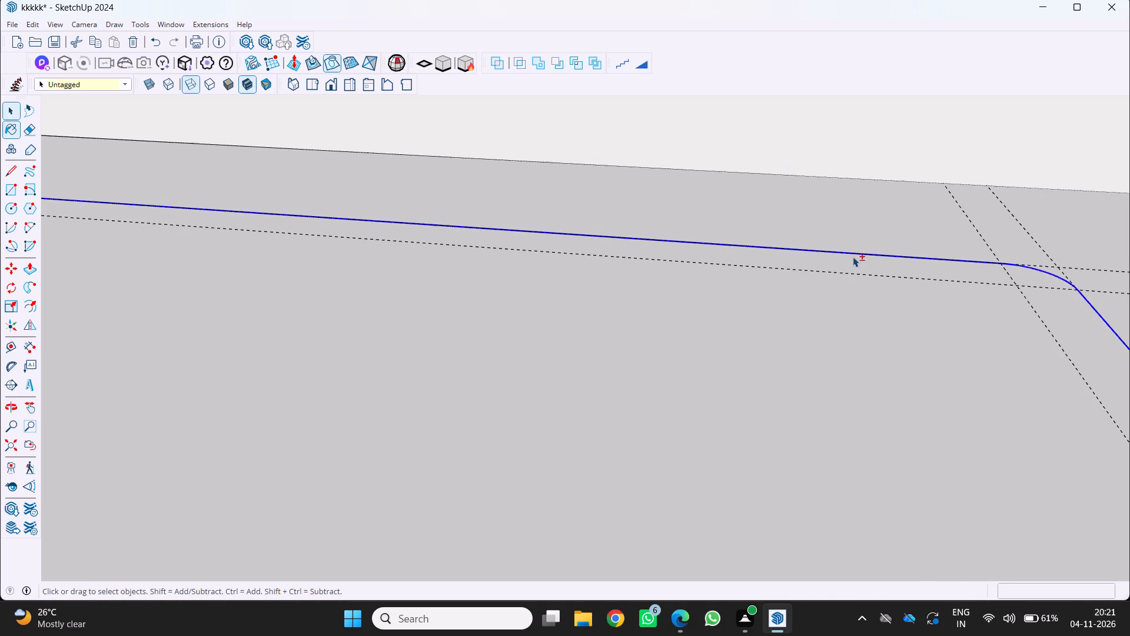
pyautogui.keyDown('shift'); pyautogui.scroll(-14, 853, 257); pyautogui.keyUp('shift')
pyautogui.keyDown('shift'); pyautogui.scroll(-4, 755, 286); pyautogui.keyUp('shift')
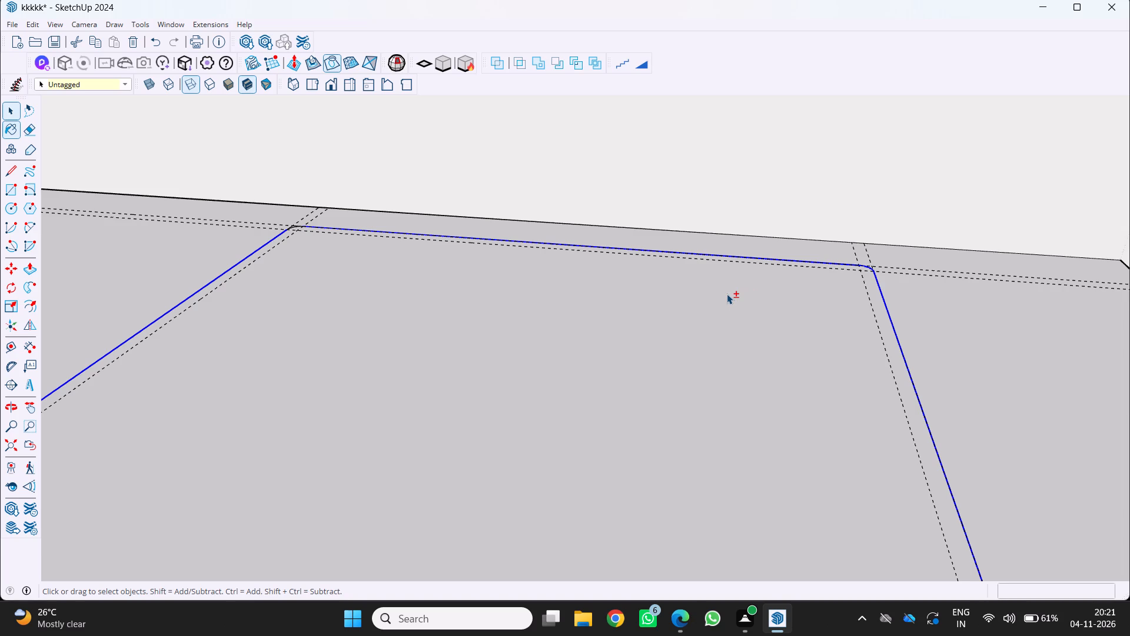
pyautogui.keyDown('shift'); pyautogui.scroll(-2, 522, 317); pyautogui.keyUp('shift')
pyautogui.keyDown('shift'); pyautogui.moveTo(524, 317); pyautogui.dragTo(663, 333, button='middle'); pyautogui.keyUp('shift')
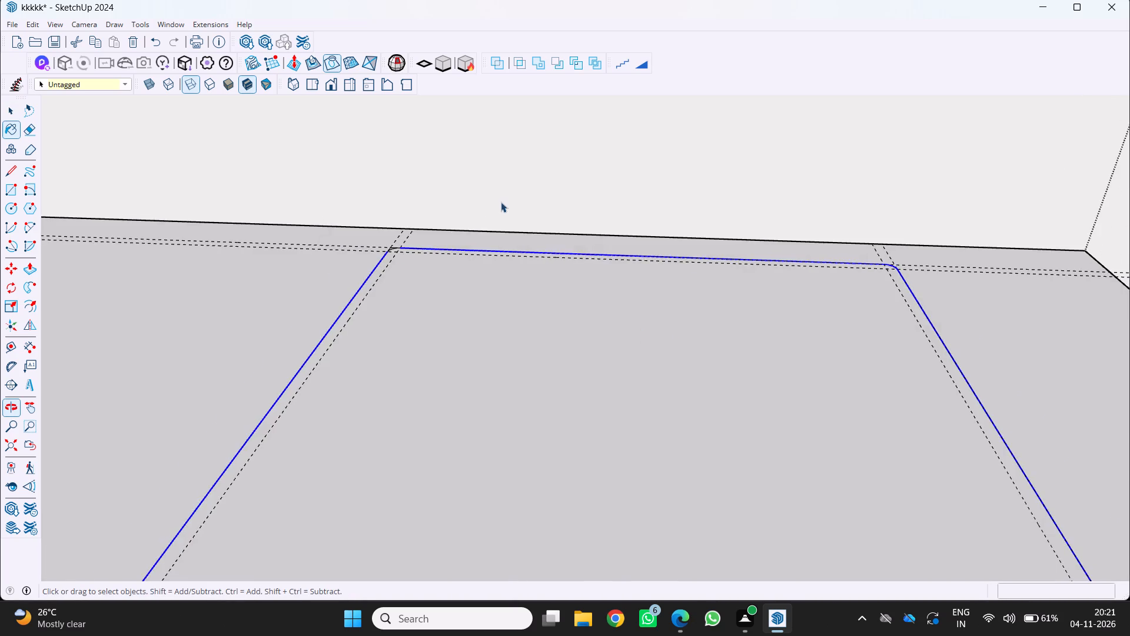
pyautogui.scroll(20, 501, 200)
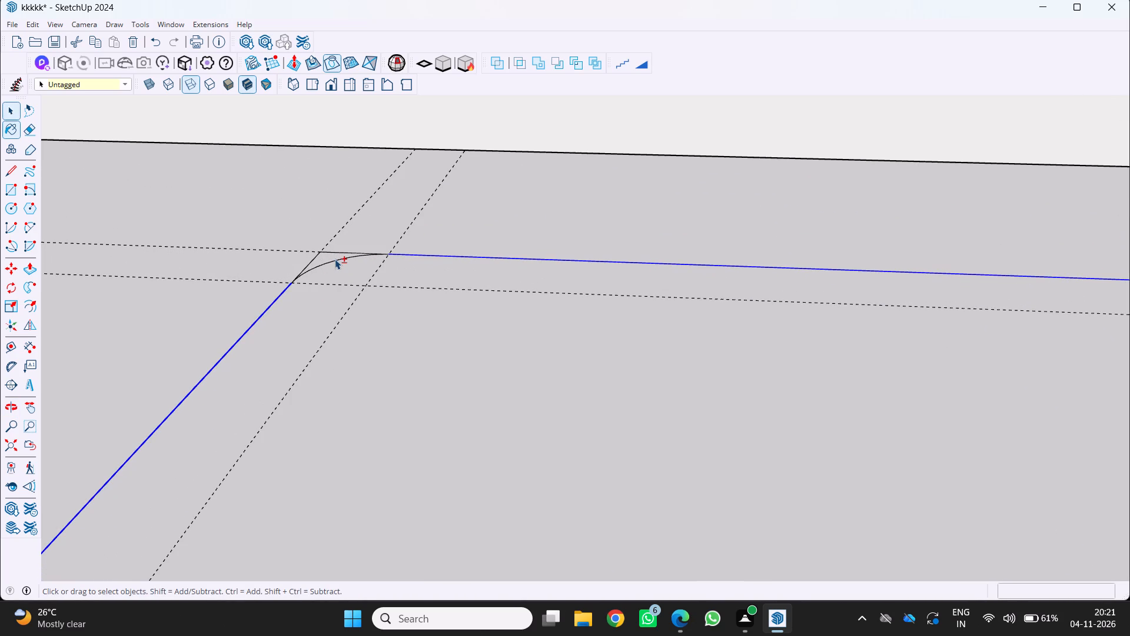
pyautogui.keyDown('shift'); pyautogui.click(335, 259); pyautogui.keyUp('shift')
pyautogui.keyDown('shift'); pyautogui.scroll(-20, 338, 258); pyautogui.keyUp('shift')
pyautogui.keyDown('shift'); pyautogui.scroll(-12, 338, 258); pyautogui.keyUp('shift')
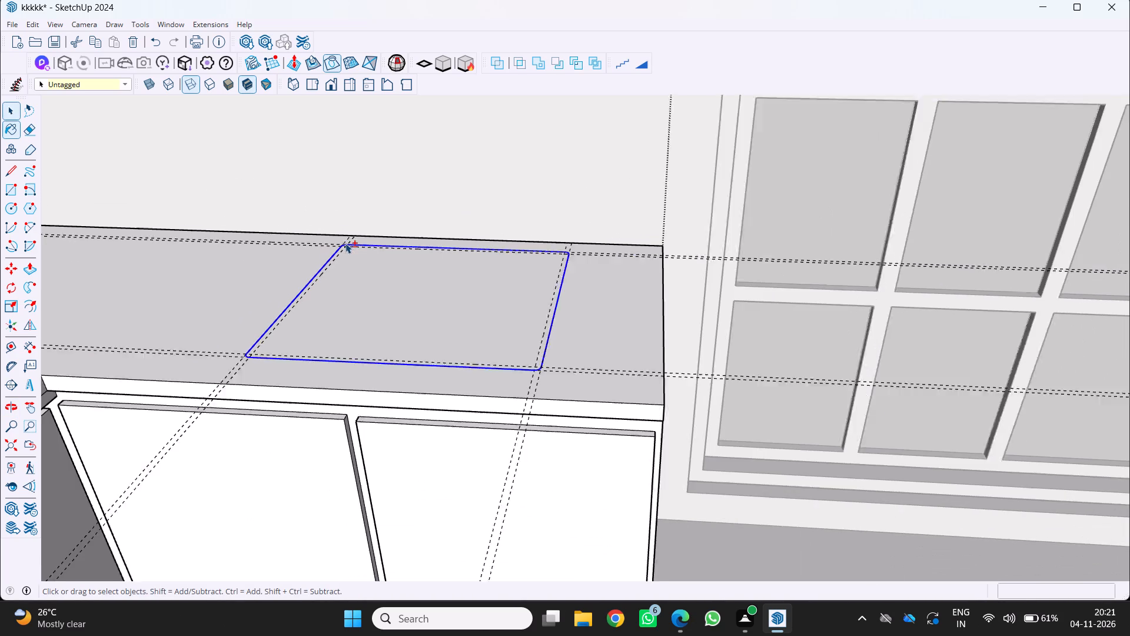
# Offset the countertop's rounded rectangle outline outward by 2 cm.
pyautogui.scroll(4, 397, 295)
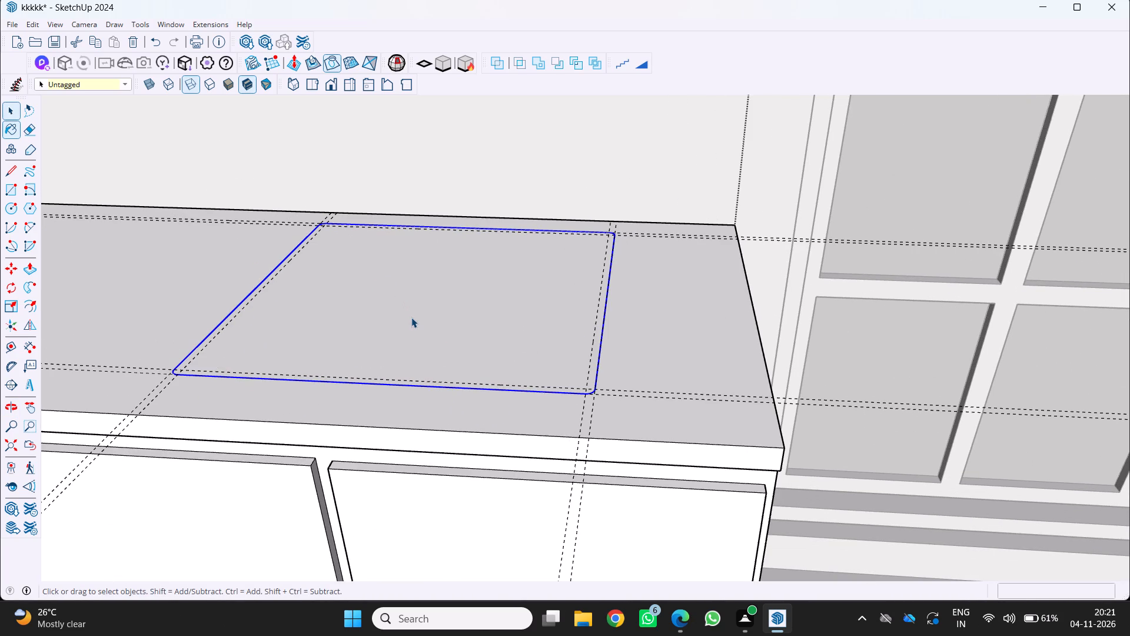
pyautogui.press('f')
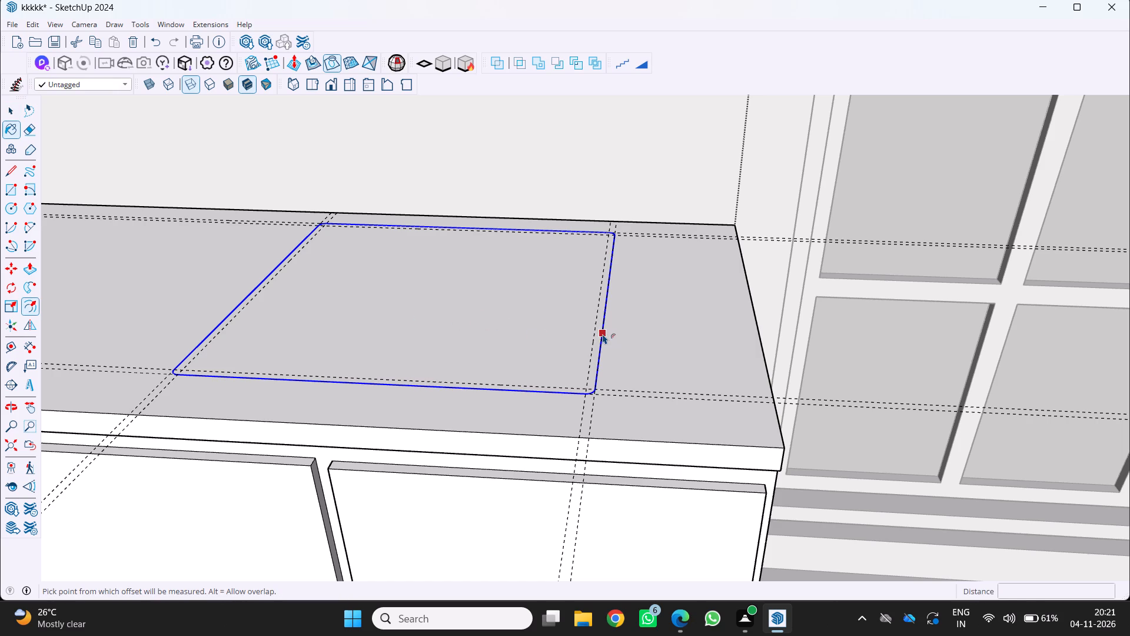
pyautogui.click(603, 334)
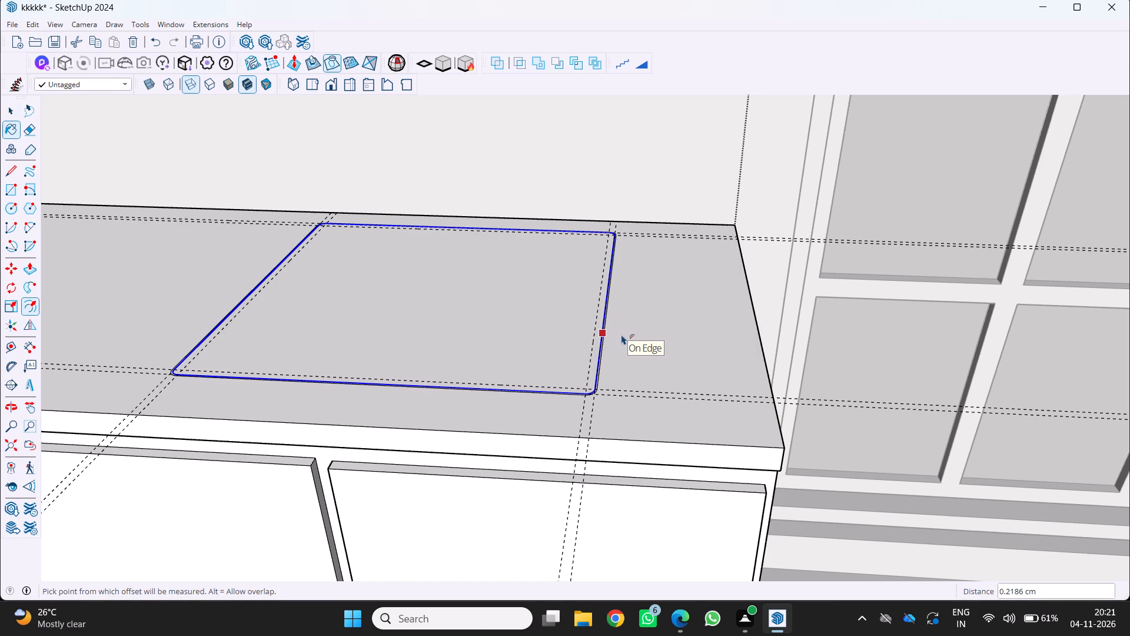
pyautogui.press('2')
pyautogui.press('Return')
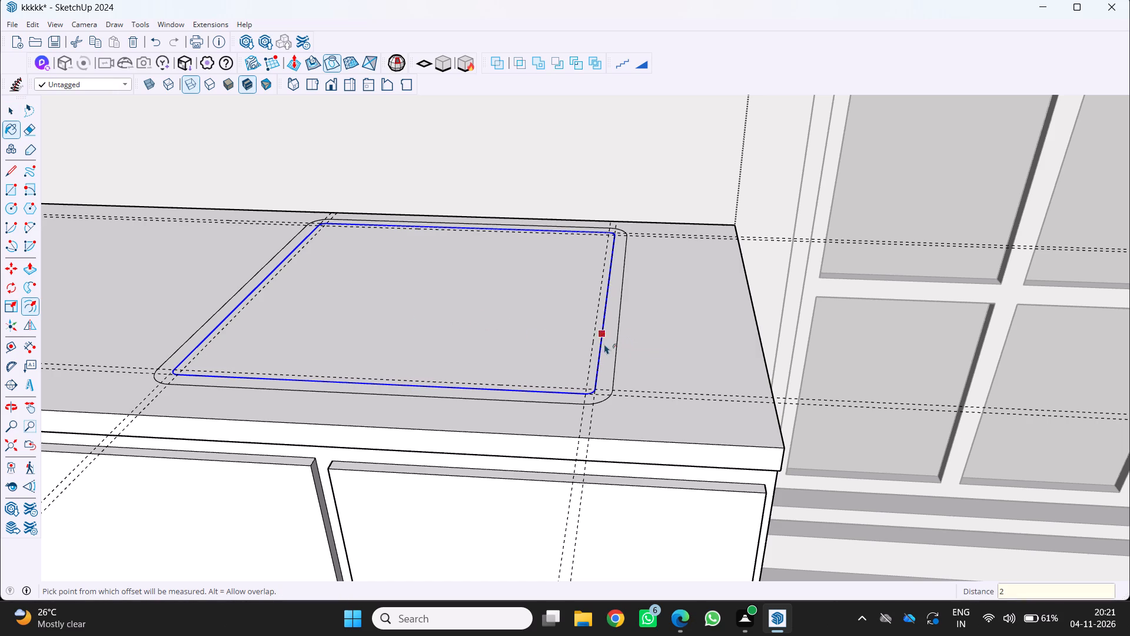
# Push the inner rounded rectangle's face down 20 cm into the countertop to form a recessed basin.
pyautogui.moveTo(596, 346); pyautogui.dragTo(728, 334, button='middle')
pyautogui.middleClick(728, 333)
pyautogui.scroll(1, 728, 332)
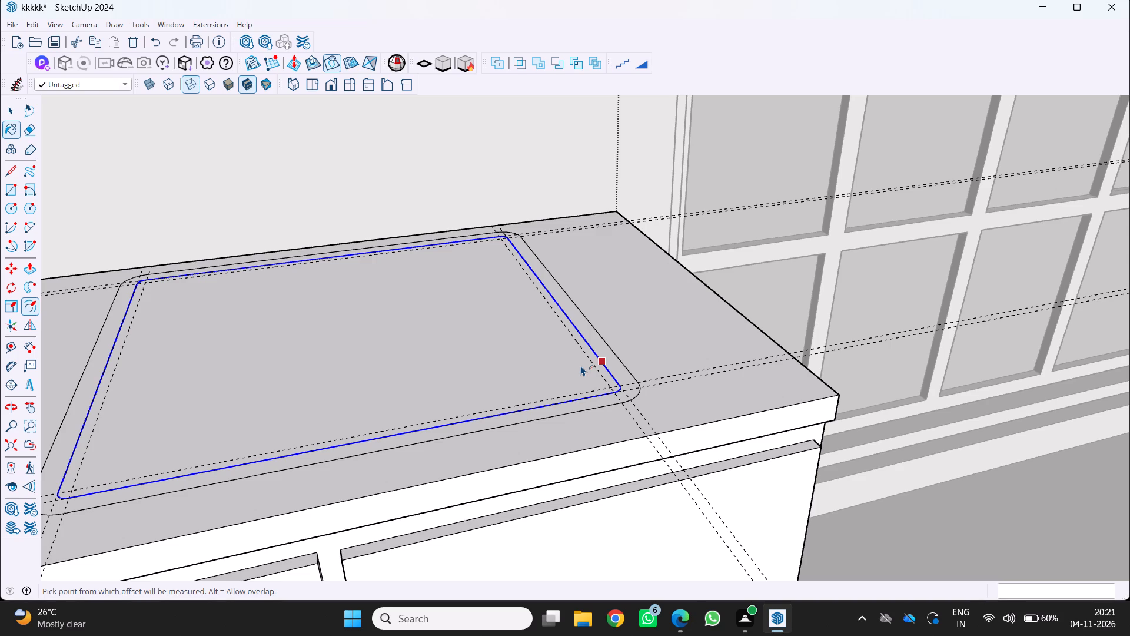
pyautogui.scroll(-5, 581, 366)
pyautogui.moveTo(542, 387); pyautogui.dragTo(463, 375, button='middle')
pyautogui.middleClick(463, 375)
pyautogui.middleClick(461, 373)
pyautogui.press('p')
pyautogui.click(478, 355)
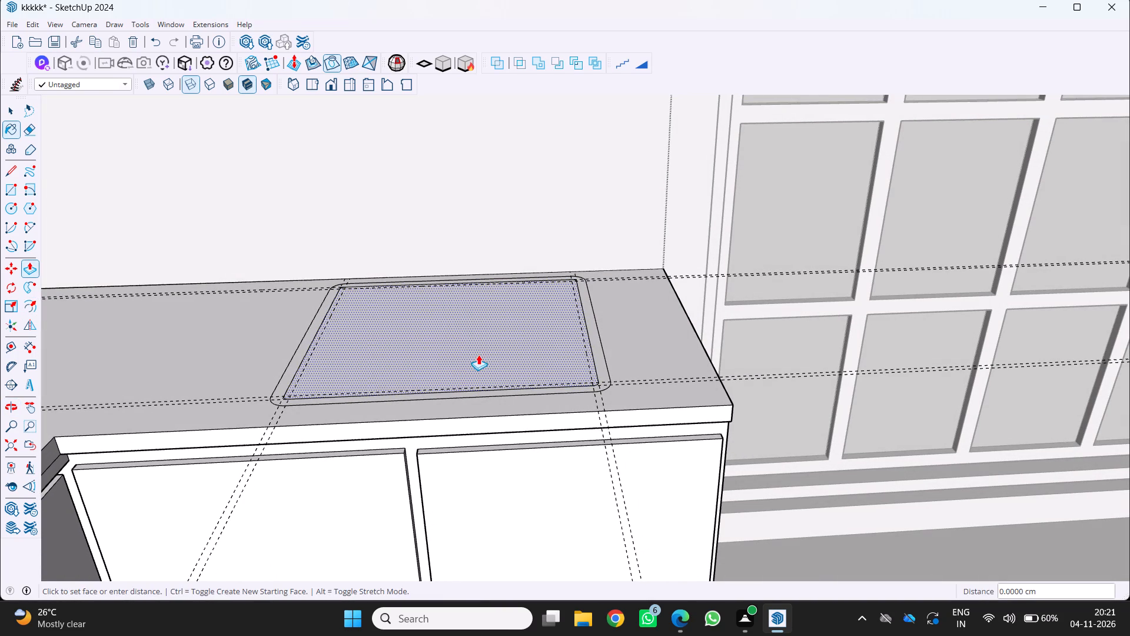
pyautogui.moveTo(471, 376); pyautogui.dragTo(487, 423, button='middle')
pyautogui.scroll(1, 471, 376)
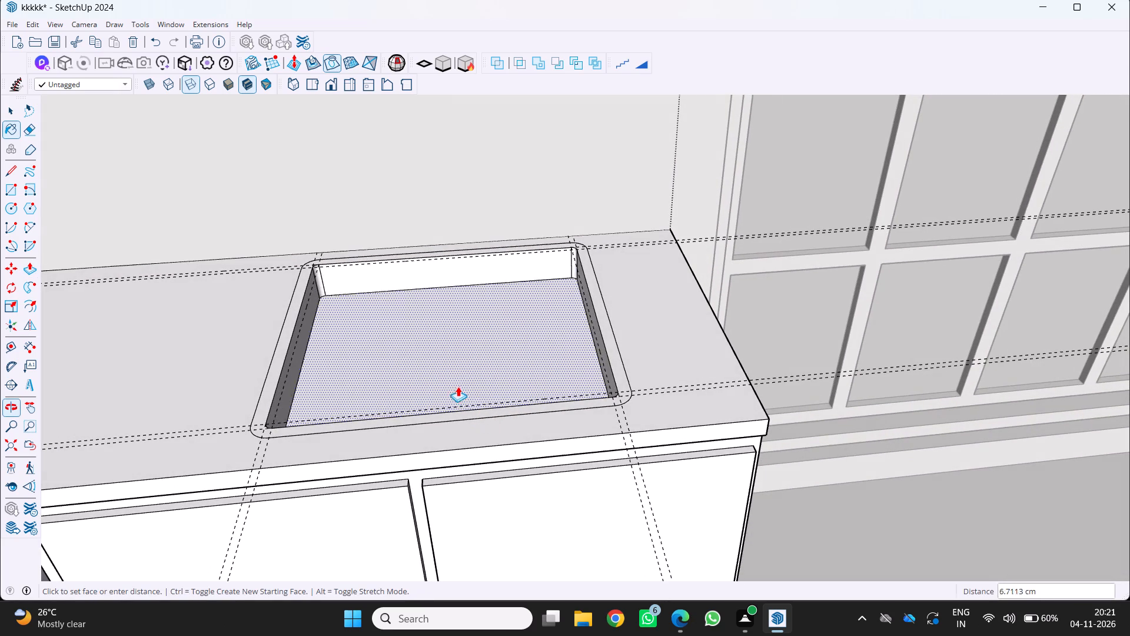
pyautogui.moveTo(448, 377); pyautogui.dragTo(483, 442, button='middle')
pyautogui.scroll(2, 420, 399)
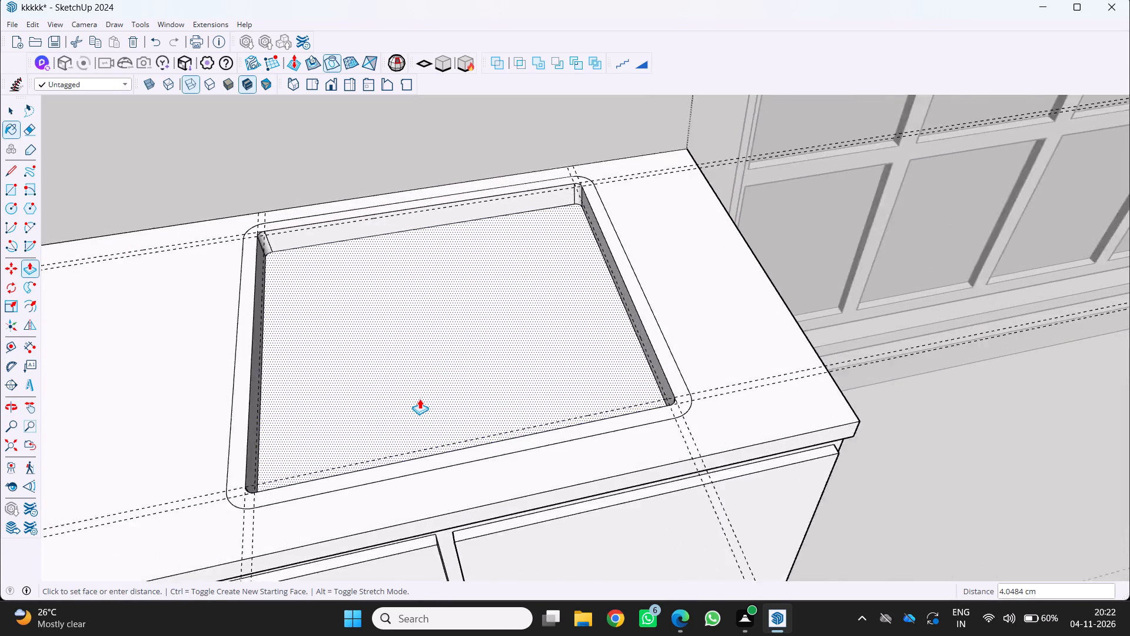
pyautogui.scroll(2, 420, 399)
pyautogui.scroll(-3, 452, 450)
pyautogui.moveTo(452, 447); pyautogui.dragTo(446, 409, button='middle')
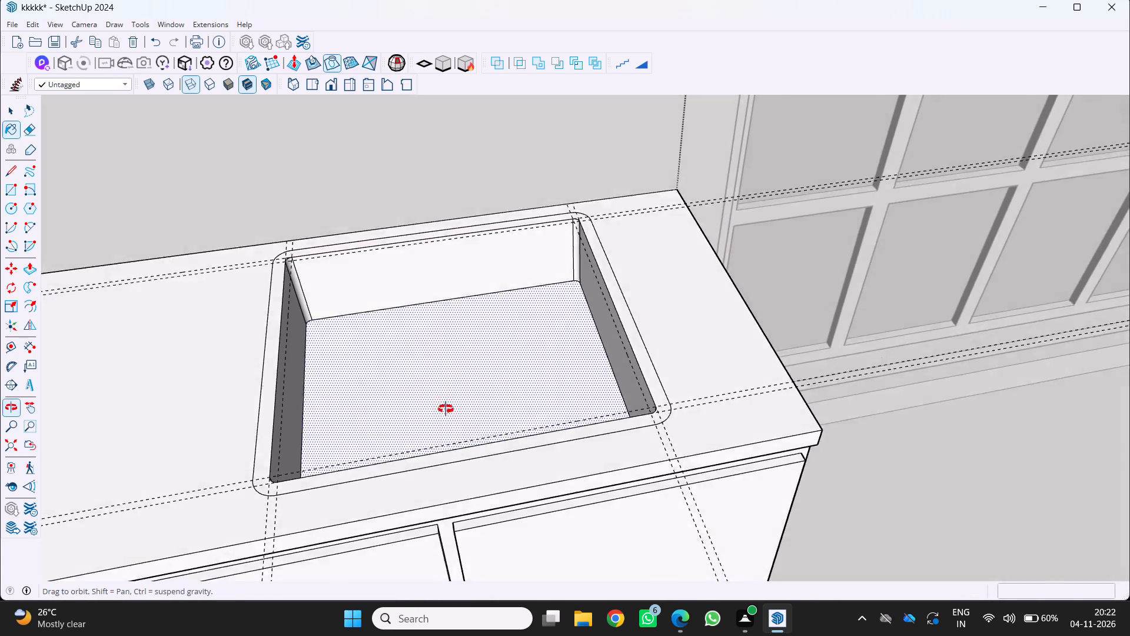
pyautogui.moveTo(446, 409); pyautogui.dragTo(461, 327, button='middle')
pyautogui.middleClick(461, 327)
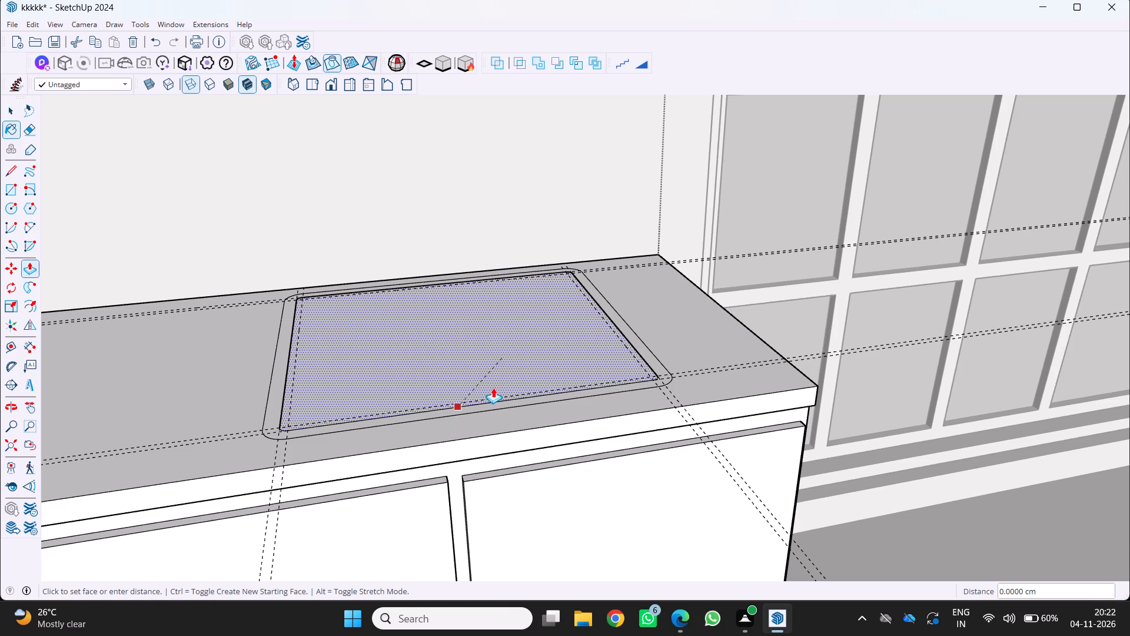
pyautogui.moveTo(482, 389); pyautogui.dragTo(477, 413, button='middle')
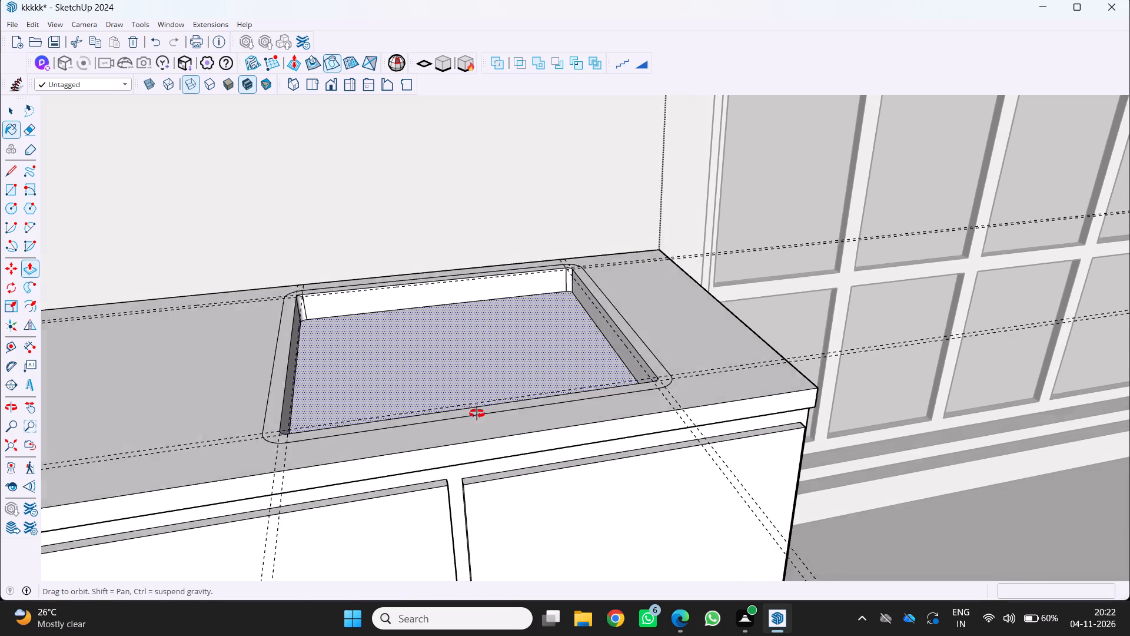
pyautogui.moveTo(477, 413); pyautogui.dragTo(460, 446, button='middle')
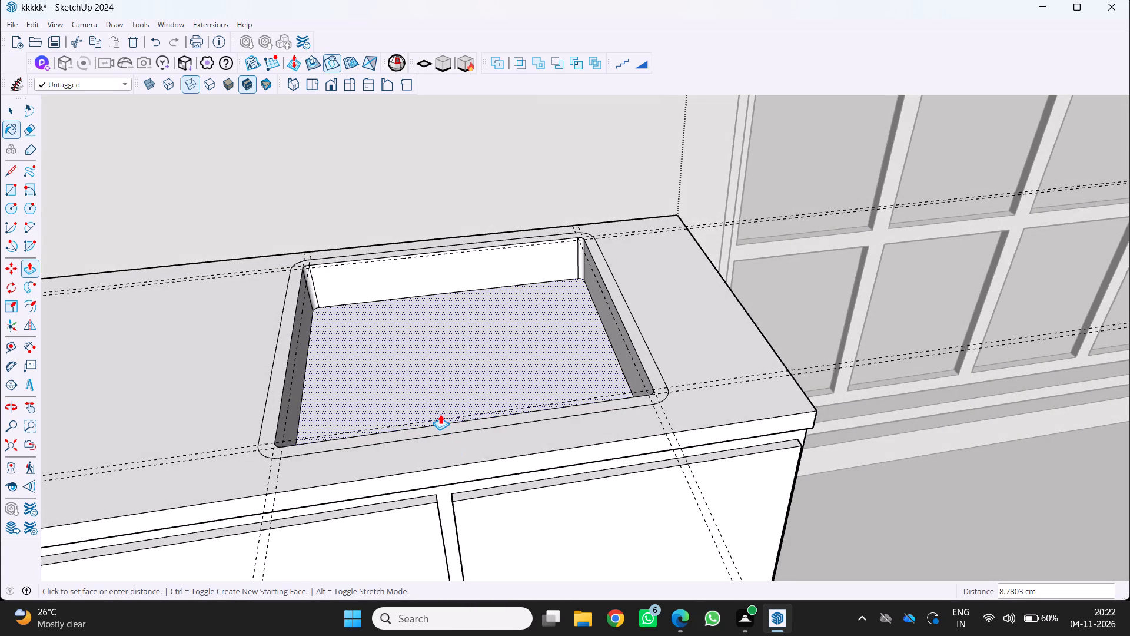
pyautogui.write('20')
pyautogui.press('Return')
# Examine the recess's walls, floor and back-left rounded corner, including the leftover corner piece and the rim around it.
pyautogui.moveTo(427, 413); pyautogui.dragTo(344, 362, button='middle')
pyautogui.middleClick(344, 360)
pyautogui.scroll(-1, 354, 351)
pyautogui.scroll(4, 384, 312)
pyautogui.moveTo(378, 304); pyautogui.dragTo(462, 369, button='middle')
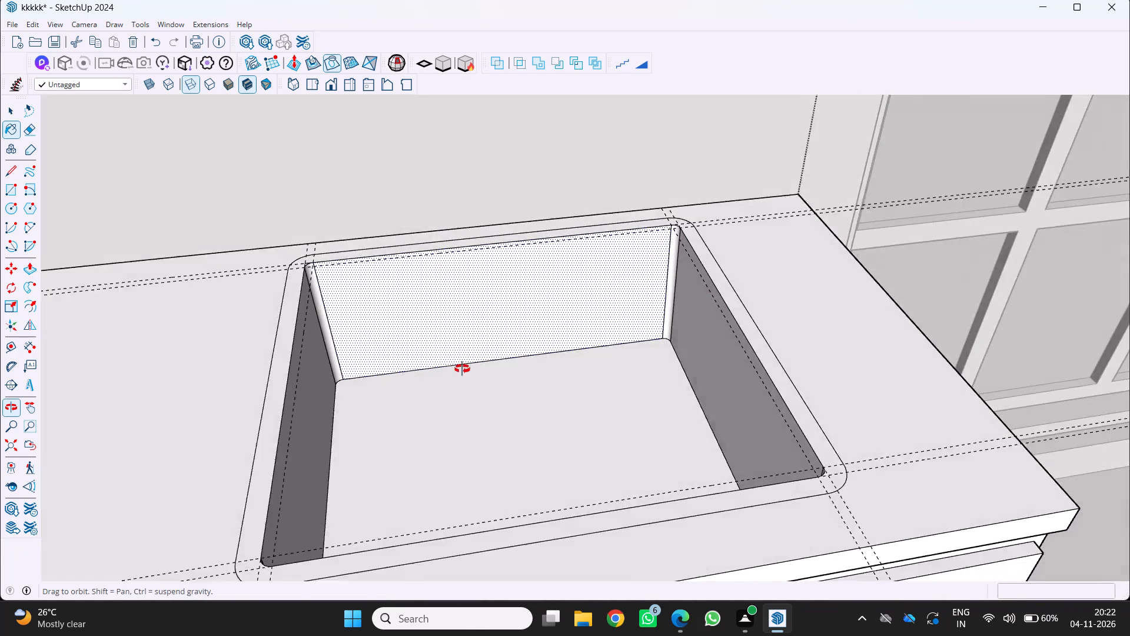
pyautogui.moveTo(462, 369); pyautogui.dragTo(533, 336, button='middle')
pyautogui.scroll(-9, 533, 336)
pyautogui.moveTo(513, 324); pyautogui.dragTo(385, 348, button='middle')
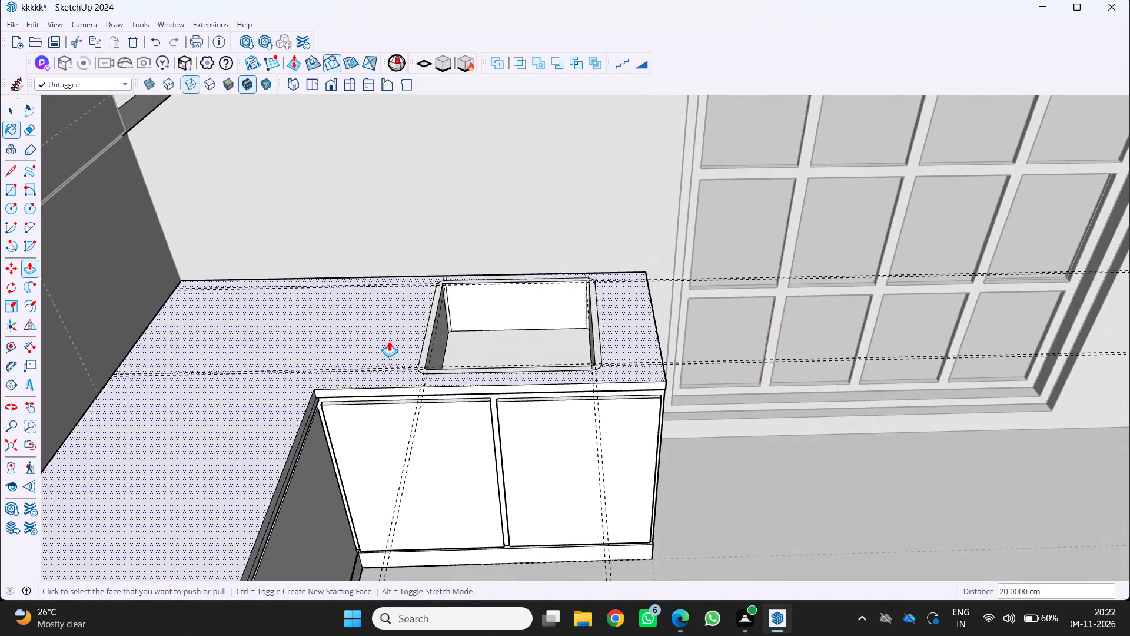
pyautogui.scroll(-2, 389, 341)
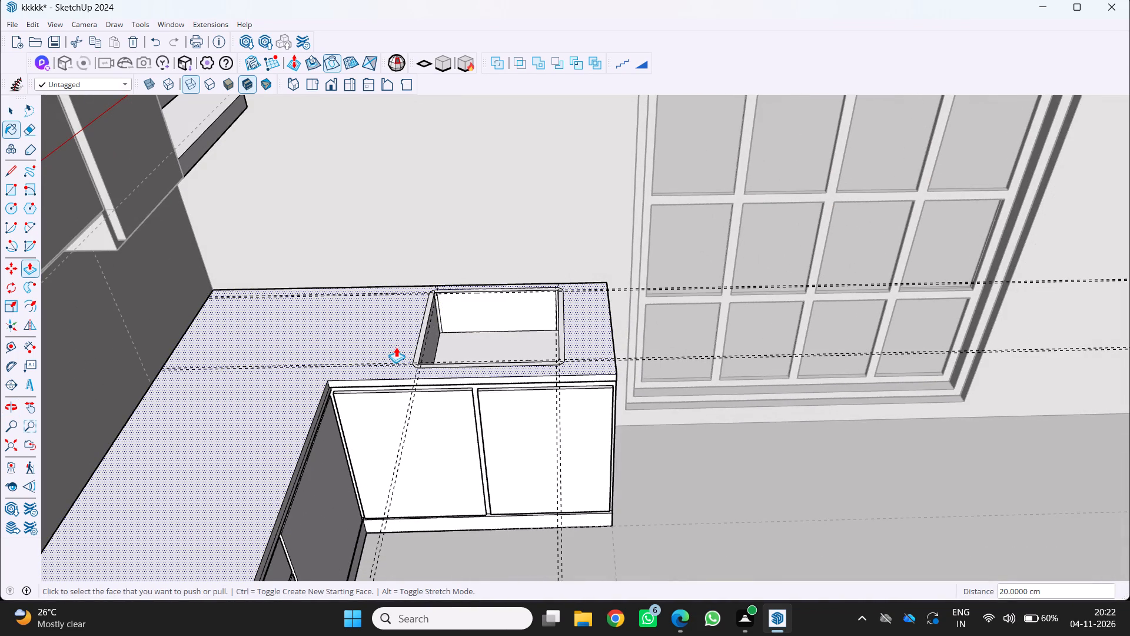
pyautogui.moveTo(467, 349); pyautogui.dragTo(475, 390, button='middle')
pyautogui.scroll(7, 467, 359)
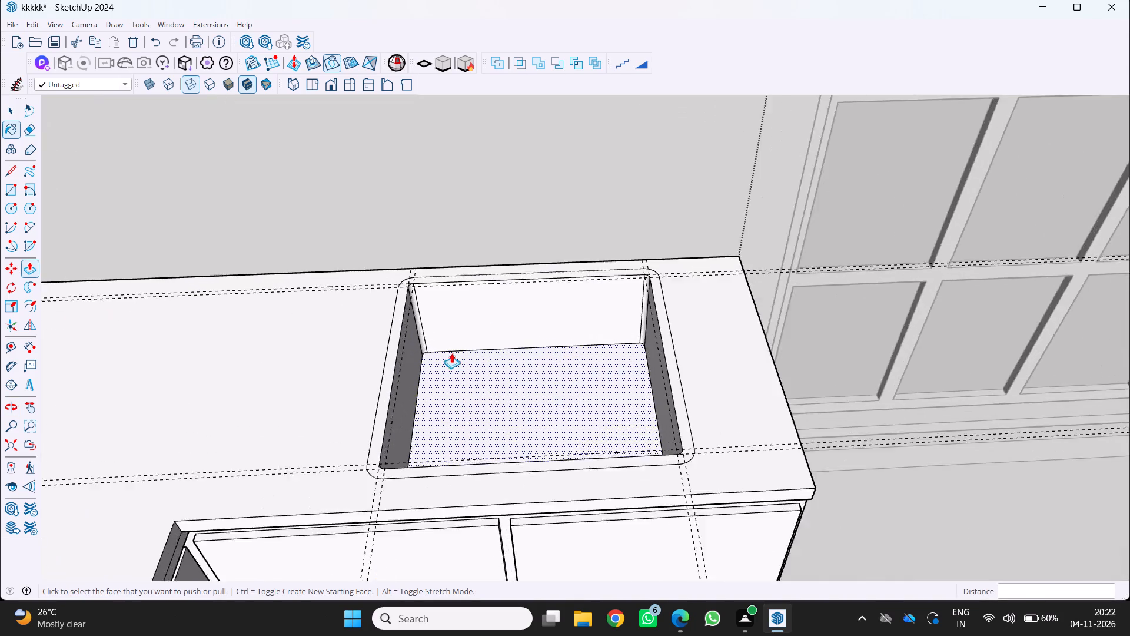
pyautogui.scroll(6, 451, 353)
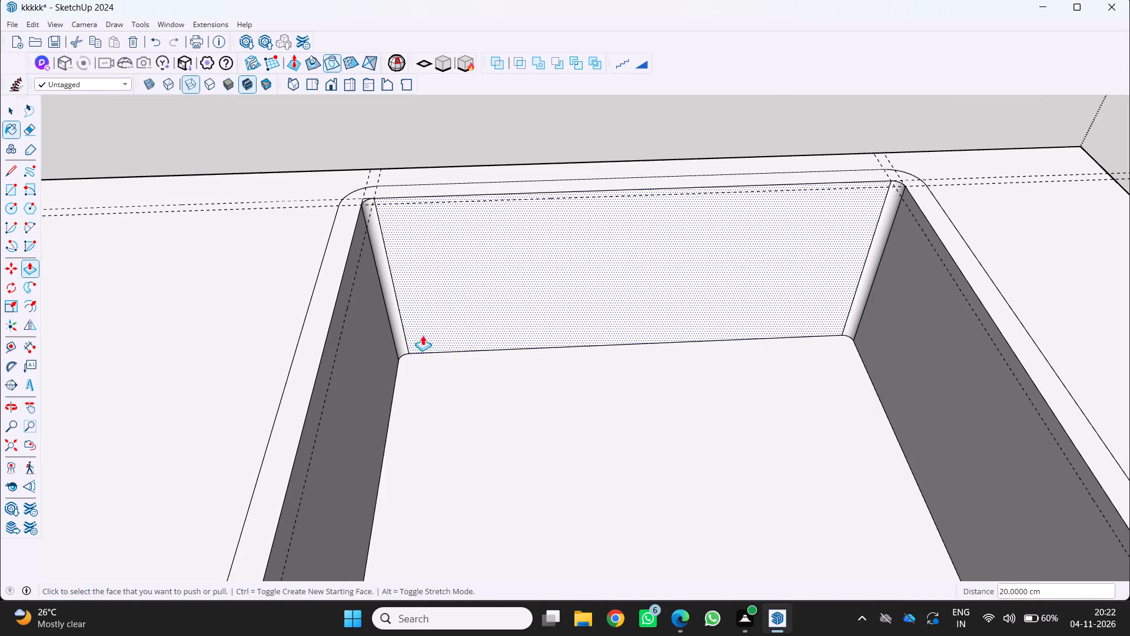
pyautogui.moveTo(404, 336); pyautogui.dragTo(367, 326, button='middle')
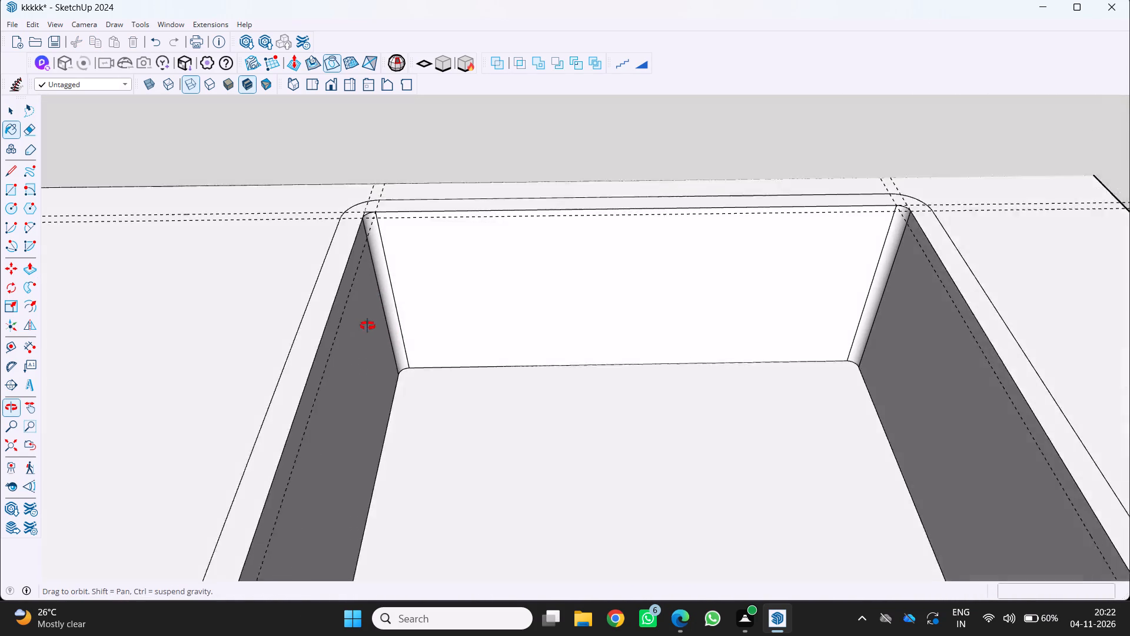
pyautogui.moveTo(367, 326); pyautogui.dragTo(351, 322, button='middle')
pyautogui.middleClick(351, 322)
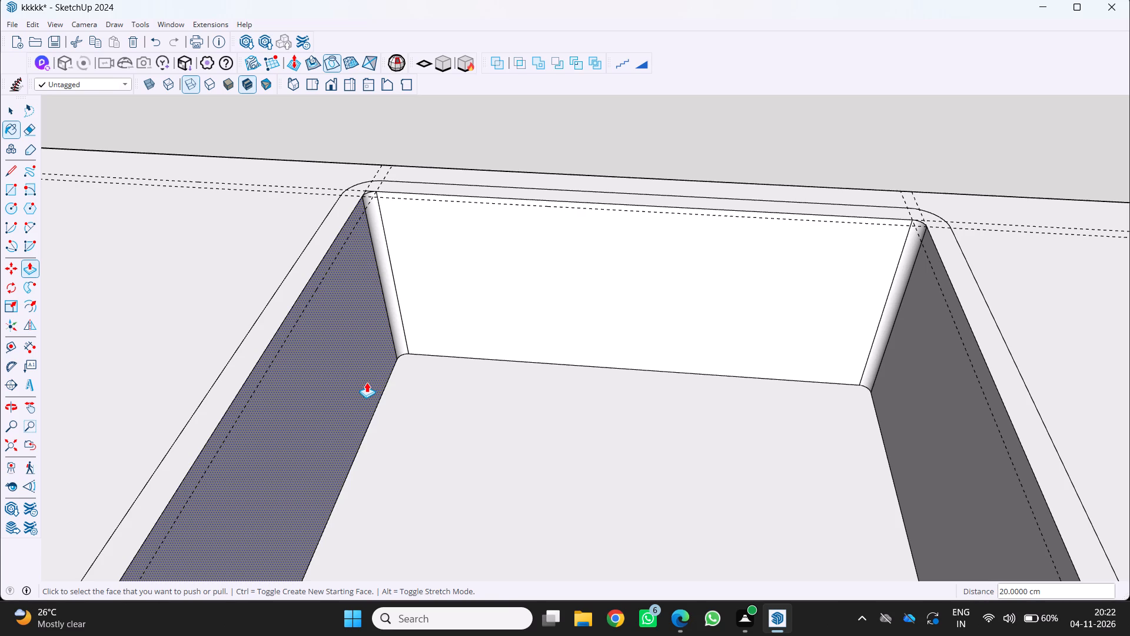
pyautogui.scroll(6, 355, 180)
pyautogui.moveTo(356, 165); pyautogui.dragTo(430, 283, button='middle')
pyautogui.scroll(17, 399, 274)
pyautogui.scroll(5, 338, 296)
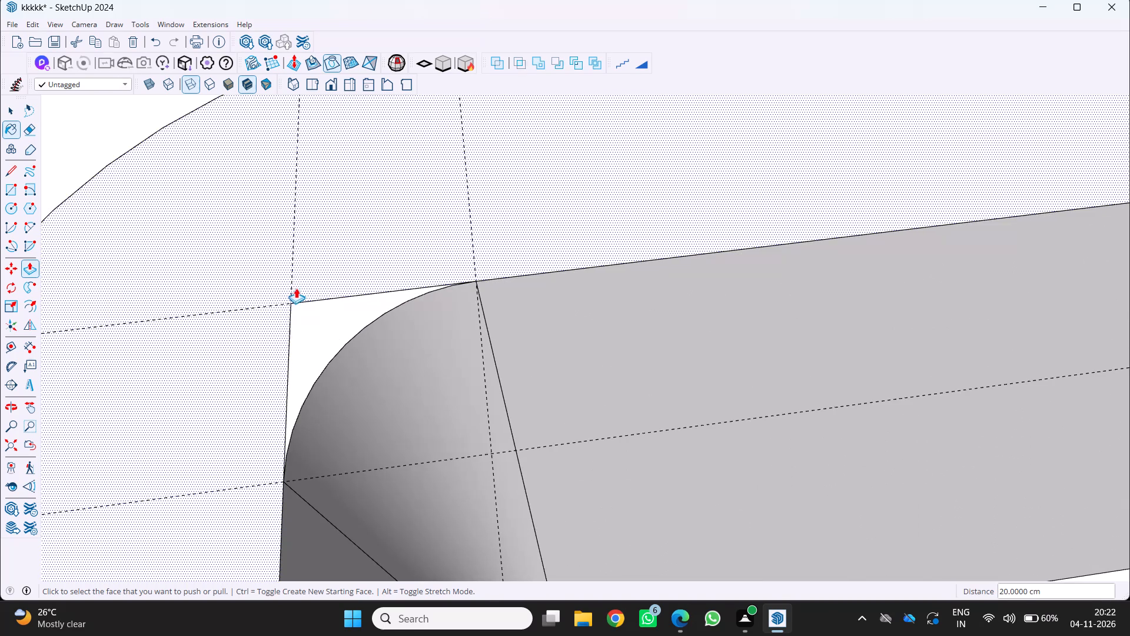
pyautogui.scroll(-17, 294, 291)
pyautogui.moveTo(298, 270); pyautogui.dragTo(195, 180, button='middle')
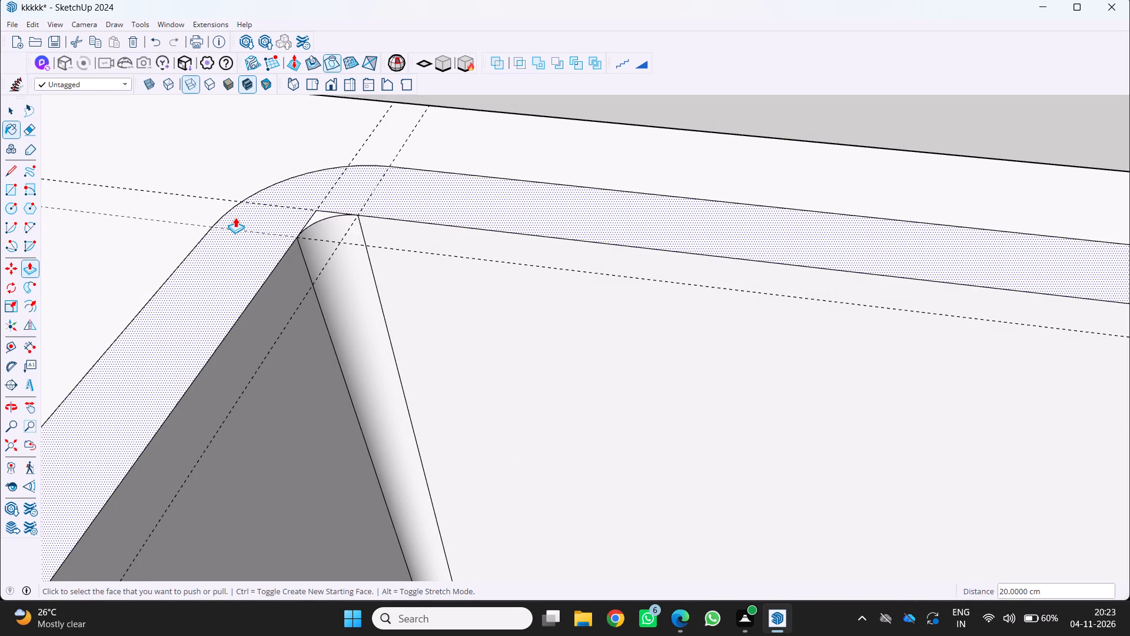
# Erase the left edge, back edge and back-left arc of the offset outline around the recess.
pyautogui.scroll(-13, 280, 231)
pyautogui.moveTo(393, 418); pyautogui.dragTo(483, 452, button='middle')
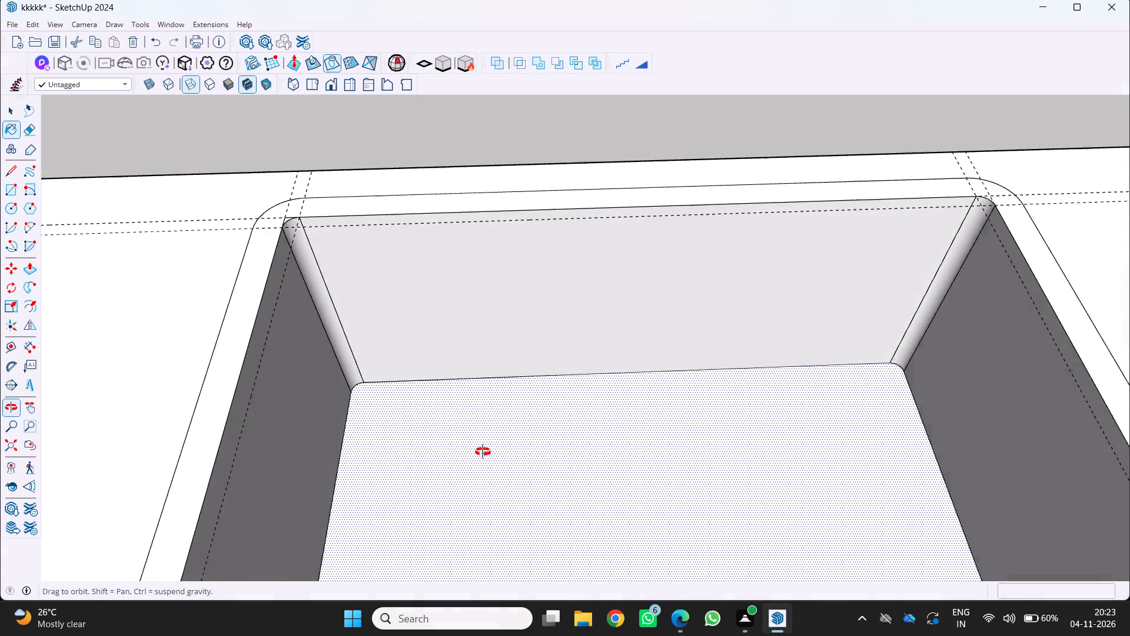
pyautogui.moveTo(483, 452); pyautogui.dragTo(487, 441, button='middle')
pyautogui.scroll(-5, 384, 372)
pyautogui.moveTo(366, 367); pyautogui.dragTo(320, 351, button='middle')
pyautogui.scroll(1, 320, 351)
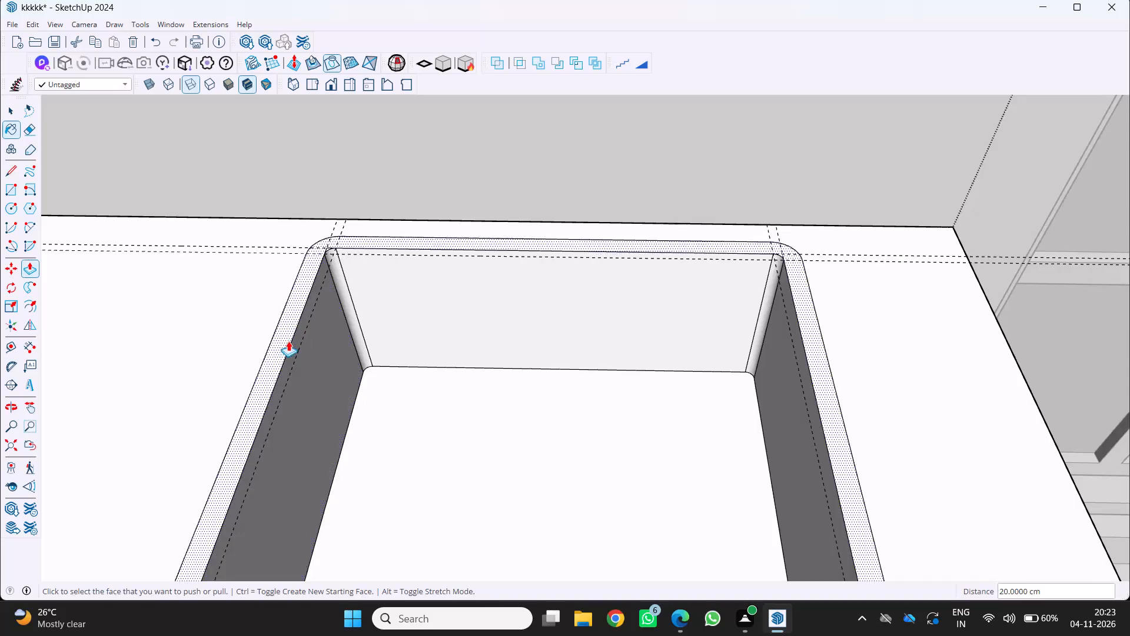
pyautogui.press('e')
pyautogui.scroll(3, 276, 315)
pyautogui.click(281, 322)
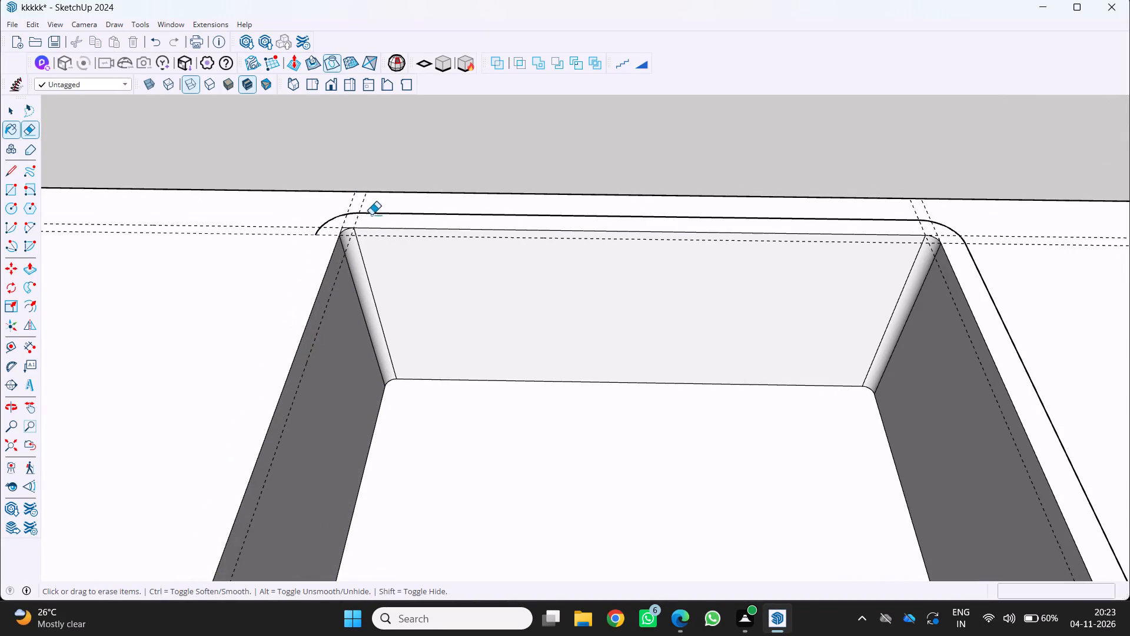
pyautogui.click(416, 215)
pyautogui.scroll(3, 311, 218)
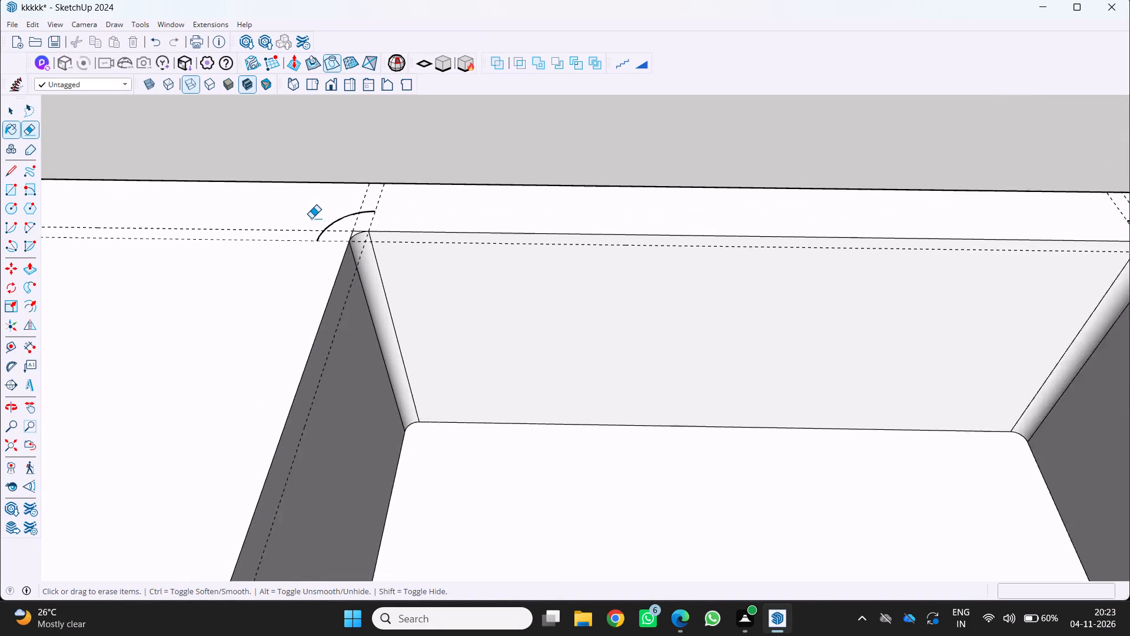
pyautogui.scroll(9, 311, 218)
pyautogui.click(334, 204)
# Erase the leftover square corner edges and the outer guides meeting at the recess's back-left corner.
pyautogui.scroll(9, 385, 250)
pyautogui.click(342, 243)
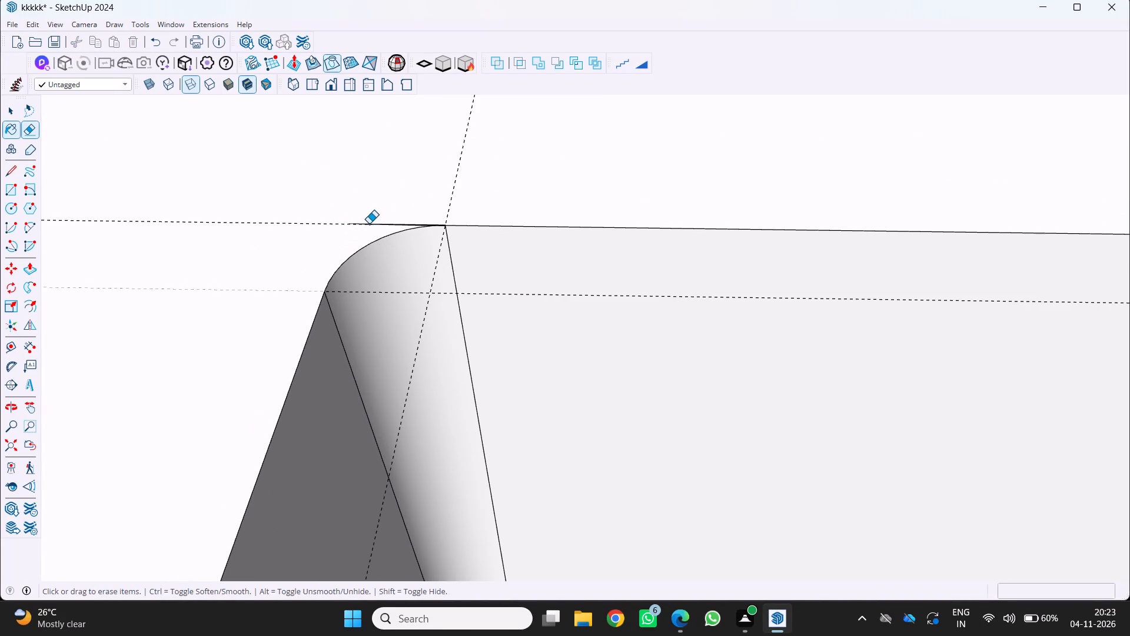
pyautogui.click(369, 223)
# Erase the front-left arc and the front edge of the offset outline around the countertop recess.
pyautogui.scroll(-20, 369, 221)
pyautogui.scroll(-3, 369, 221)
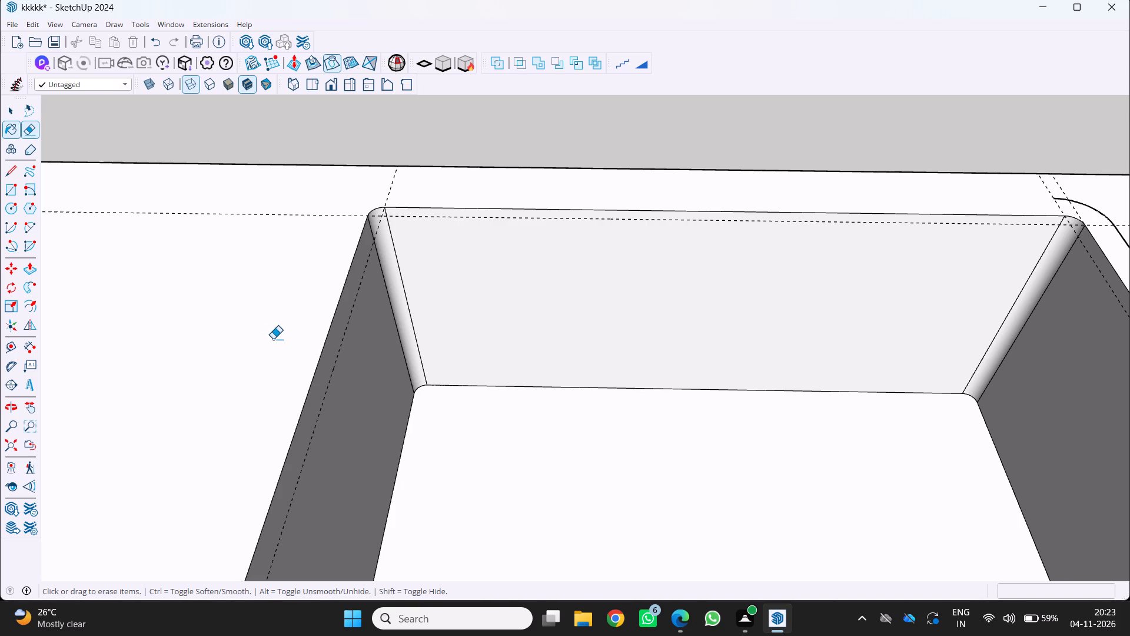
pyautogui.scroll(-12, 262, 336)
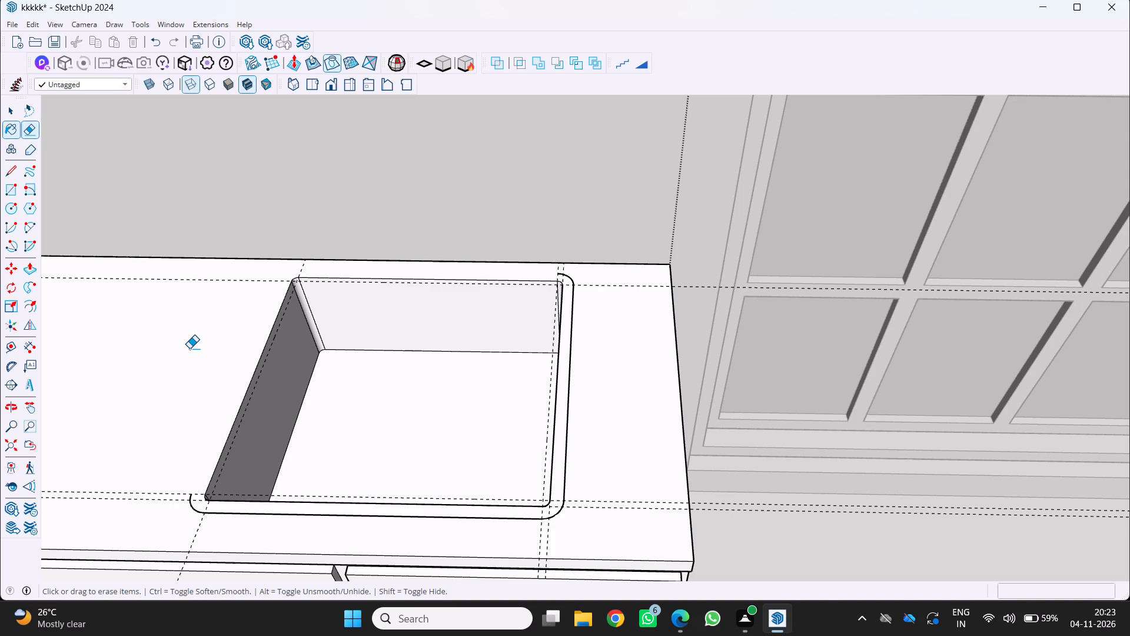
pyautogui.scroll(6, 214, 332)
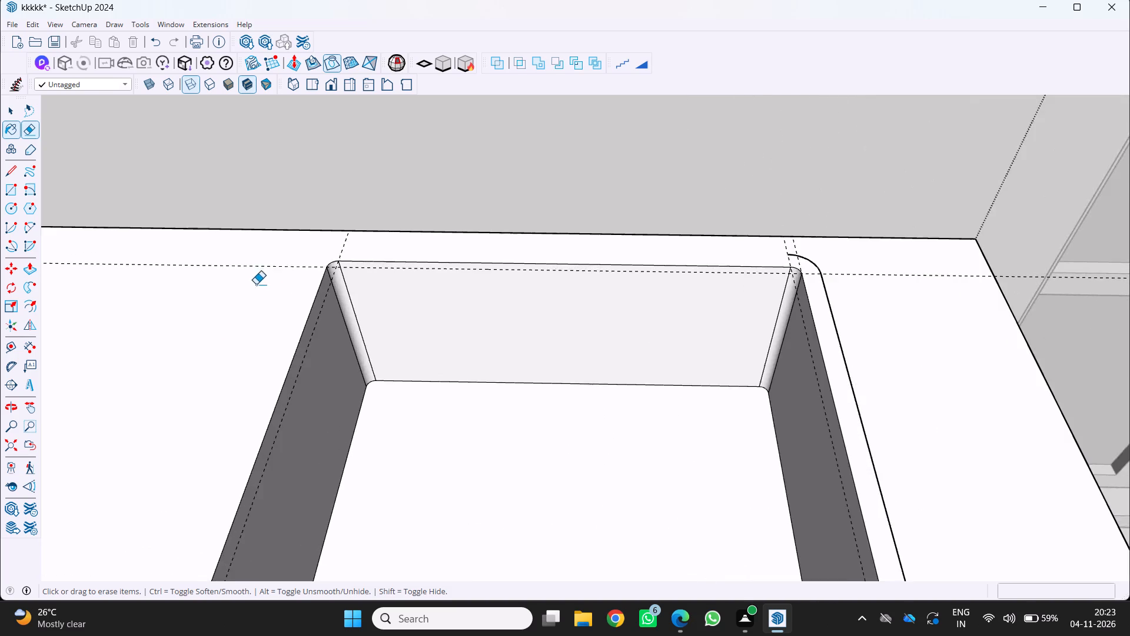
pyautogui.scroll(2, 256, 284)
pyautogui.moveTo(258, 286); pyautogui.dragTo(362, 345, button='middle')
pyautogui.middleClick(383, 338)
pyautogui.middleClick(383, 329)
pyautogui.moveTo(379, 328); pyautogui.dragTo(336, 304, button='middle')
pyautogui.scroll(-11, 363, 319)
pyautogui.moveTo(344, 300); pyautogui.dragTo(318, 286, button='middle')
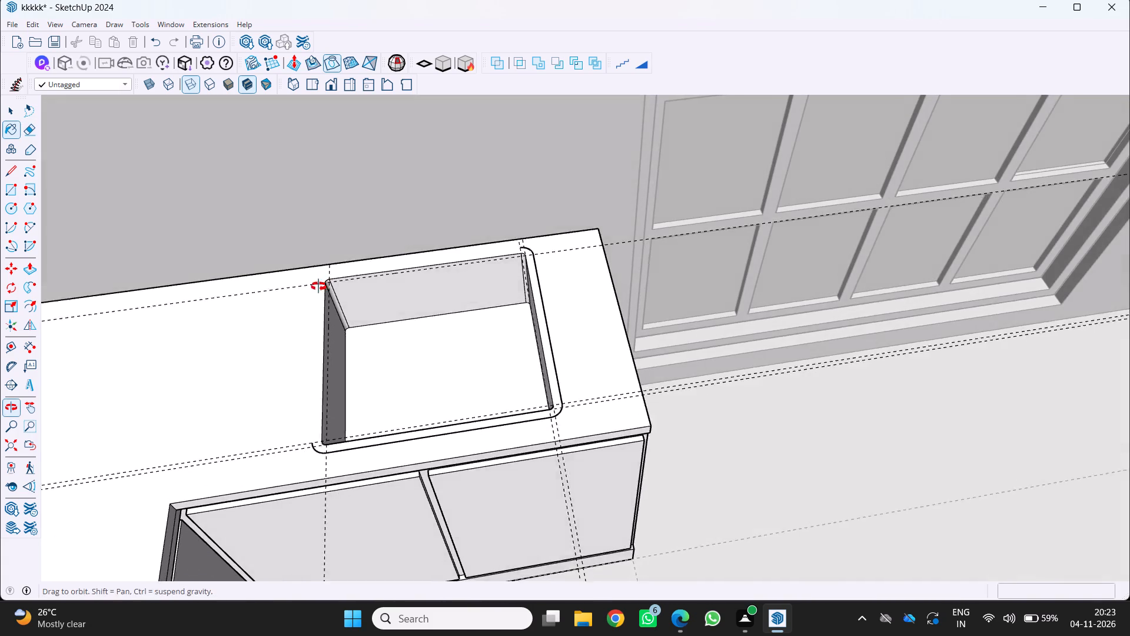
pyautogui.moveTo(318, 286); pyautogui.dragTo(314, 282, button='middle')
pyautogui.middleClick(314, 282)
pyautogui.scroll(8, 345, 342)
pyautogui.scroll(4, 295, 487)
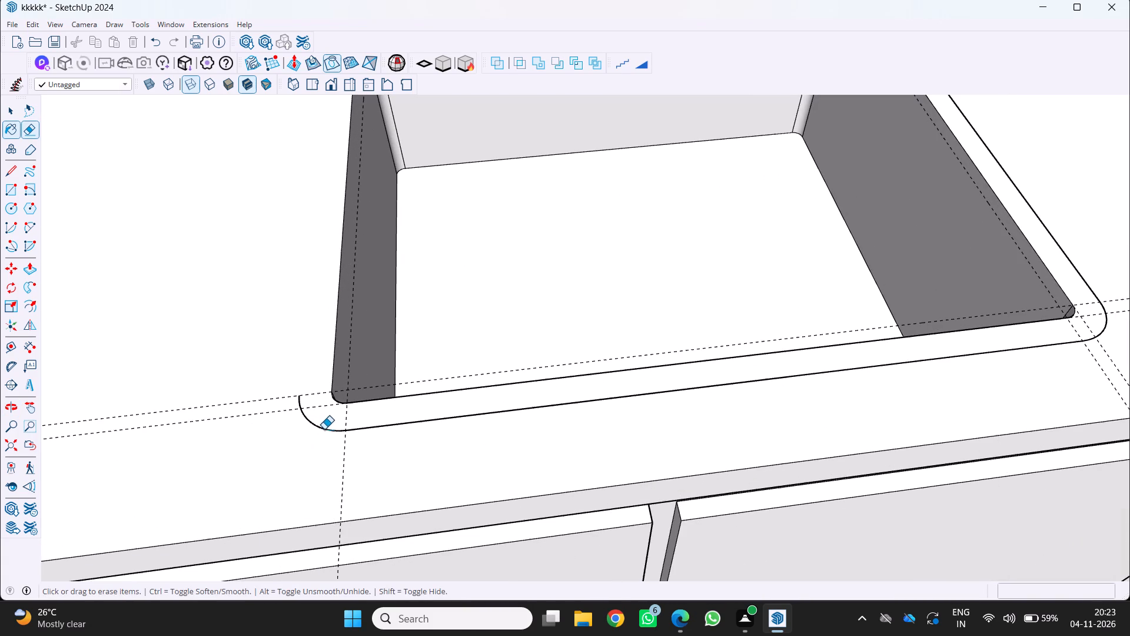
pyautogui.click(323, 433)
pyautogui.click(323, 431)
pyautogui.scroll(-5, 403, 446)
pyautogui.moveTo(403, 446); pyautogui.dragTo(304, 409, button='middle')
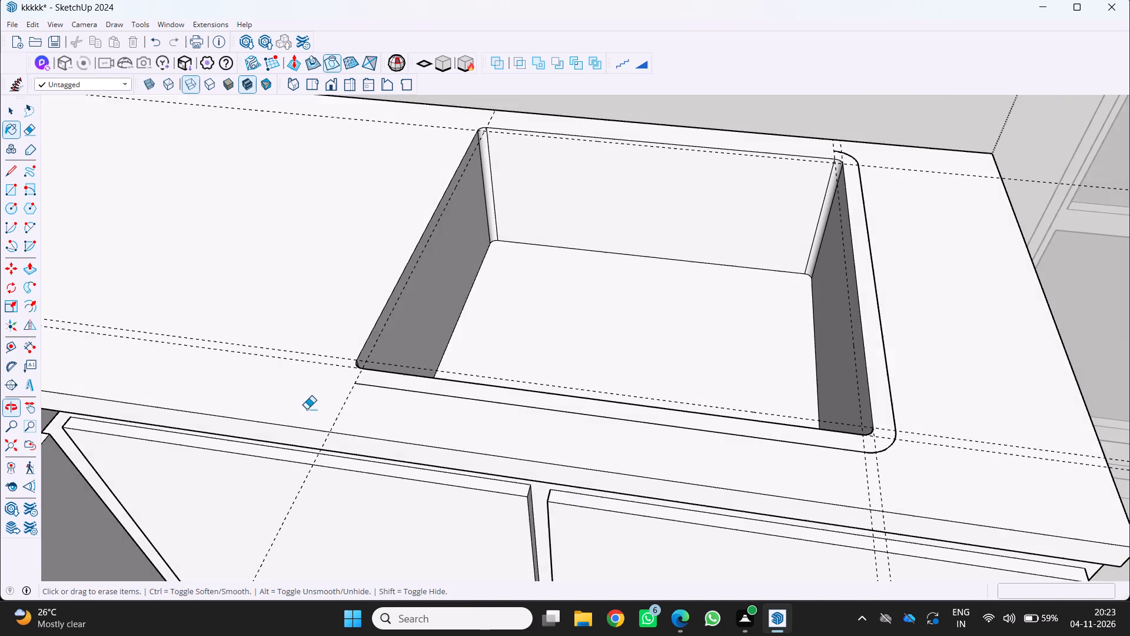
pyautogui.scroll(4, 358, 432)
pyautogui.click(390, 368)
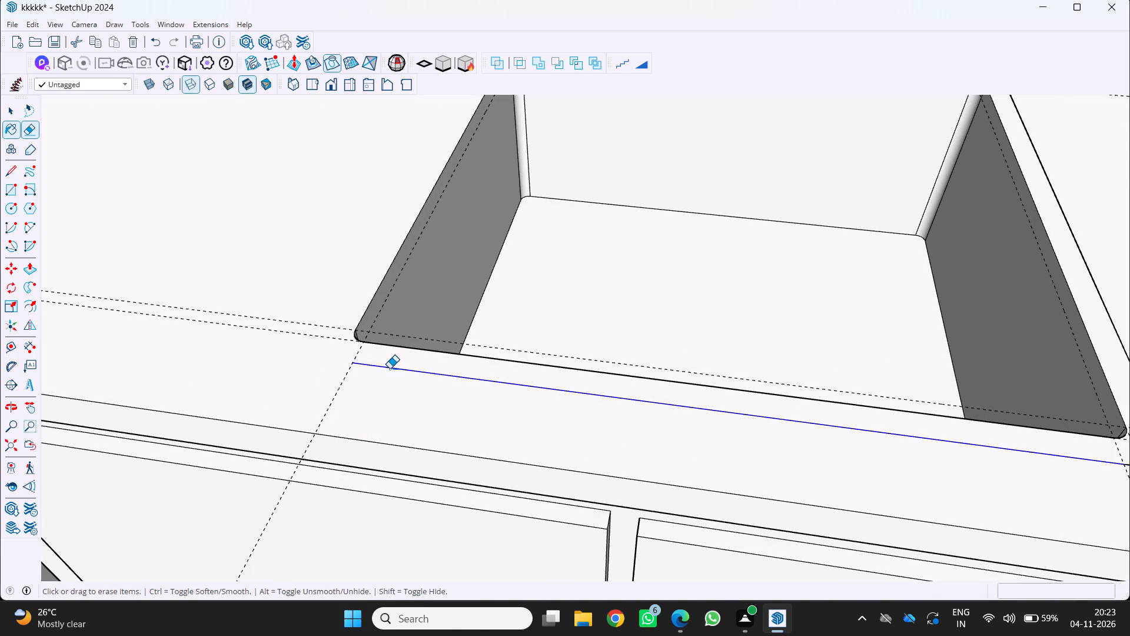
# Erase the right edge, front-right arc and back-right arc of the offset outline around the recess.
pyautogui.scroll(-4, 387, 363)
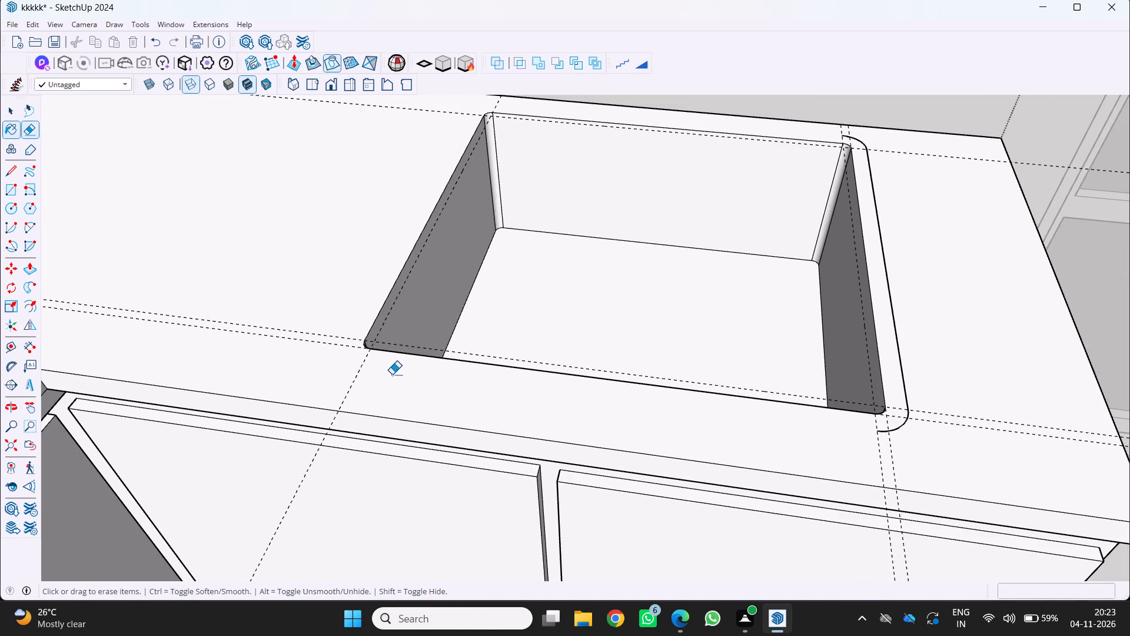
pyautogui.scroll(2, 868, 360)
pyautogui.click(916, 409)
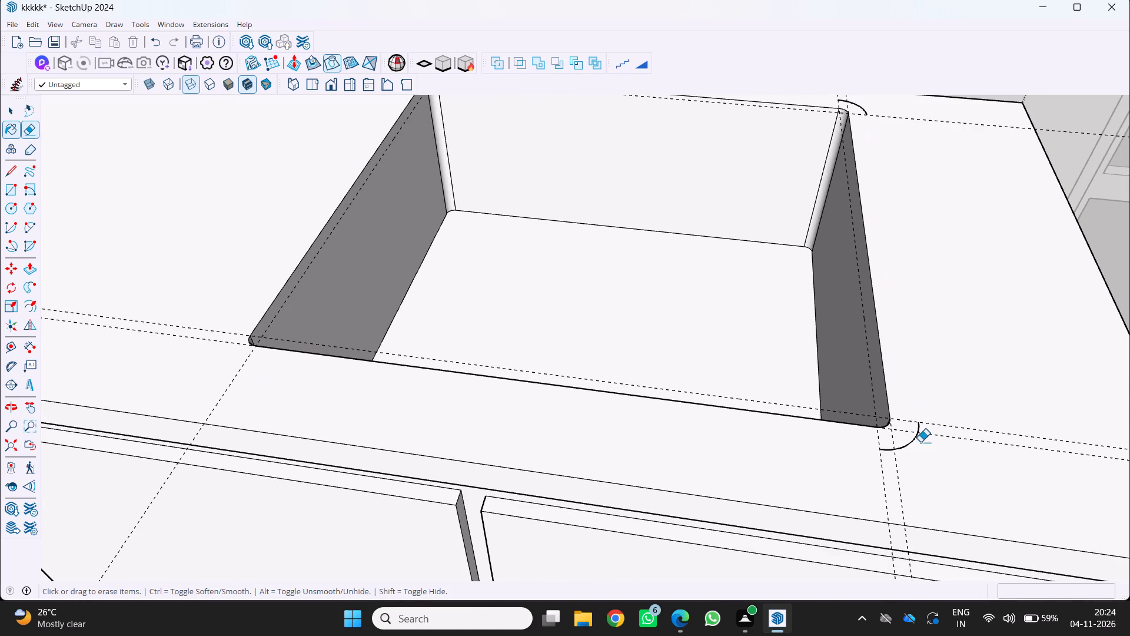
pyautogui.click(913, 443)
pyautogui.scroll(-5, 878, 314)
pyautogui.scroll(5, 869, 164)
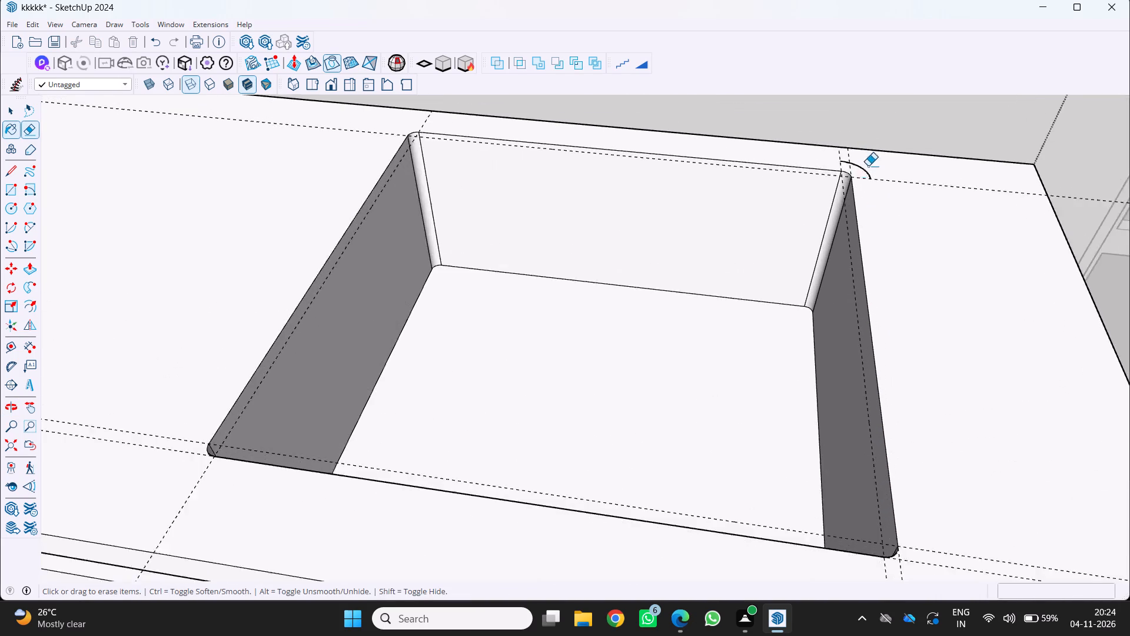
pyautogui.scroll(2, 868, 165)
pyautogui.click(863, 164)
pyautogui.scroll(-6, 863, 171)
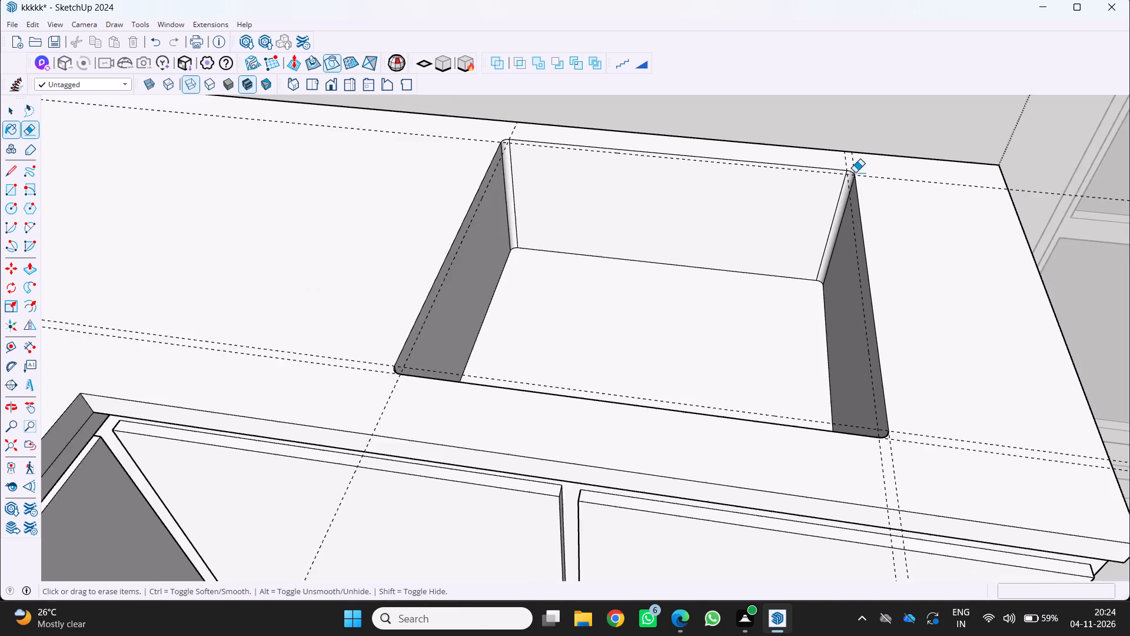
# Examine the recess's front-left rounded corner, its rim and the back-left corner where the walls meet the floor.
pyautogui.scroll(-7, 855, 172)
pyautogui.scroll(2, 662, 302)
pyautogui.moveTo(591, 315); pyautogui.dragTo(521, 326, button='middle')
pyautogui.middleClick(520, 325)
pyautogui.scroll(12, 549, 265)
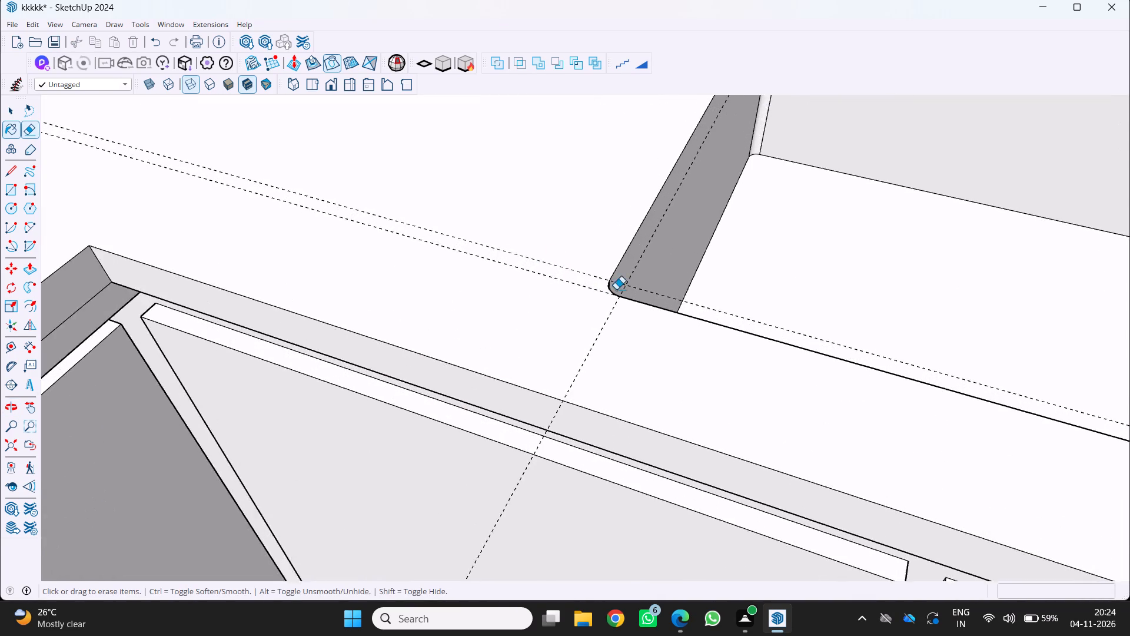
pyautogui.scroll(20, 616, 289)
pyautogui.scroll(6, 616, 289)
pyautogui.moveTo(555, 280); pyautogui.dragTo(403, 238, button='middle')
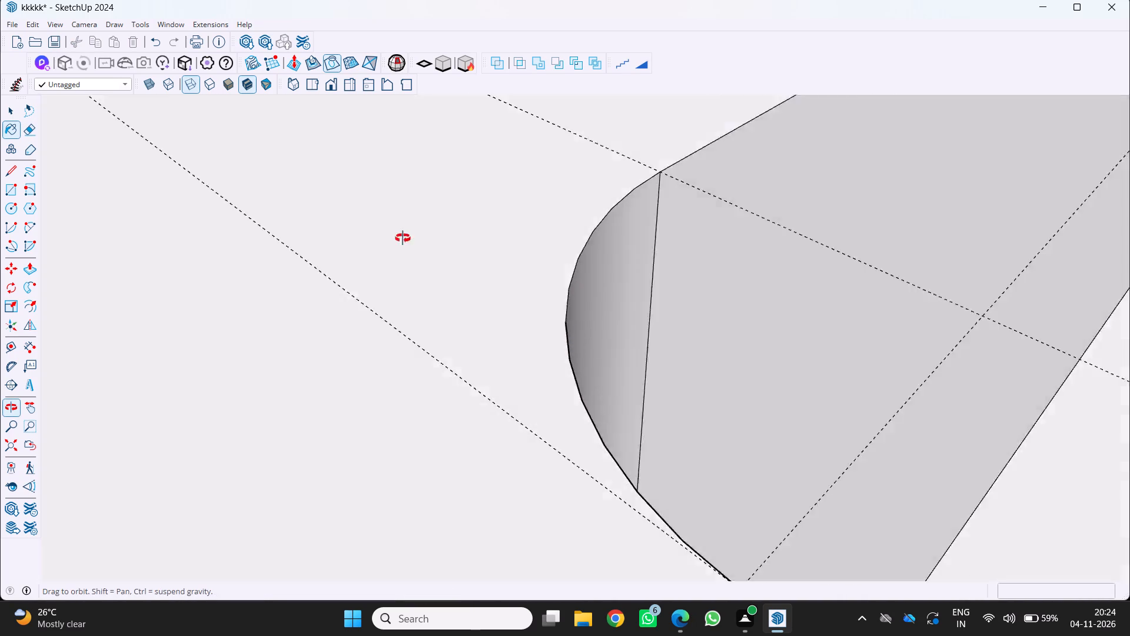
pyautogui.moveTo(403, 238); pyautogui.dragTo(712, 216, button='middle')
pyautogui.scroll(-5, 684, 206)
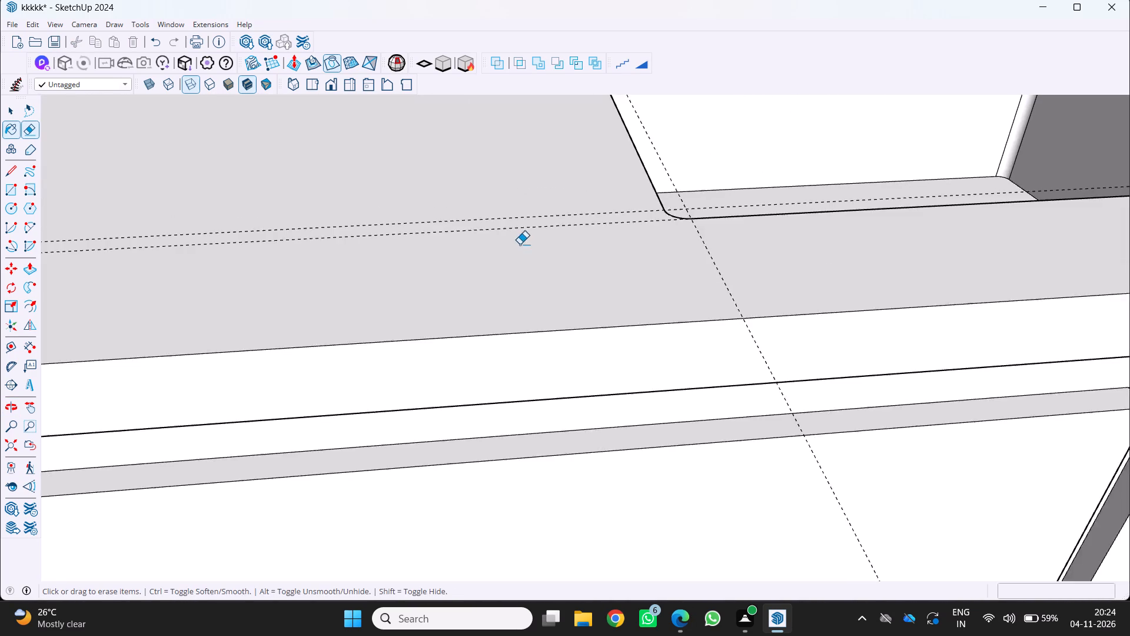
pyautogui.scroll(-20, 520, 244)
pyautogui.moveTo(527, 248); pyautogui.dragTo(403, 270, button='middle')
pyautogui.scroll(1, 527, 248)
pyautogui.middleClick(403, 270)
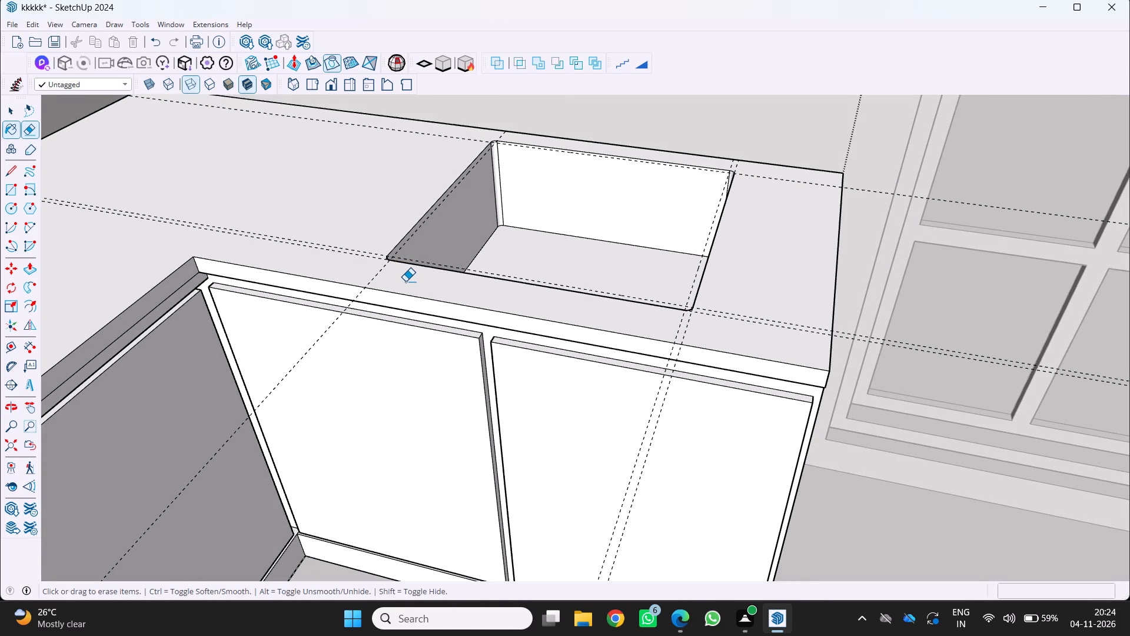
pyautogui.scroll(2, 474, 247)
pyautogui.moveTo(486, 231); pyautogui.dragTo(496, 316, button='middle')
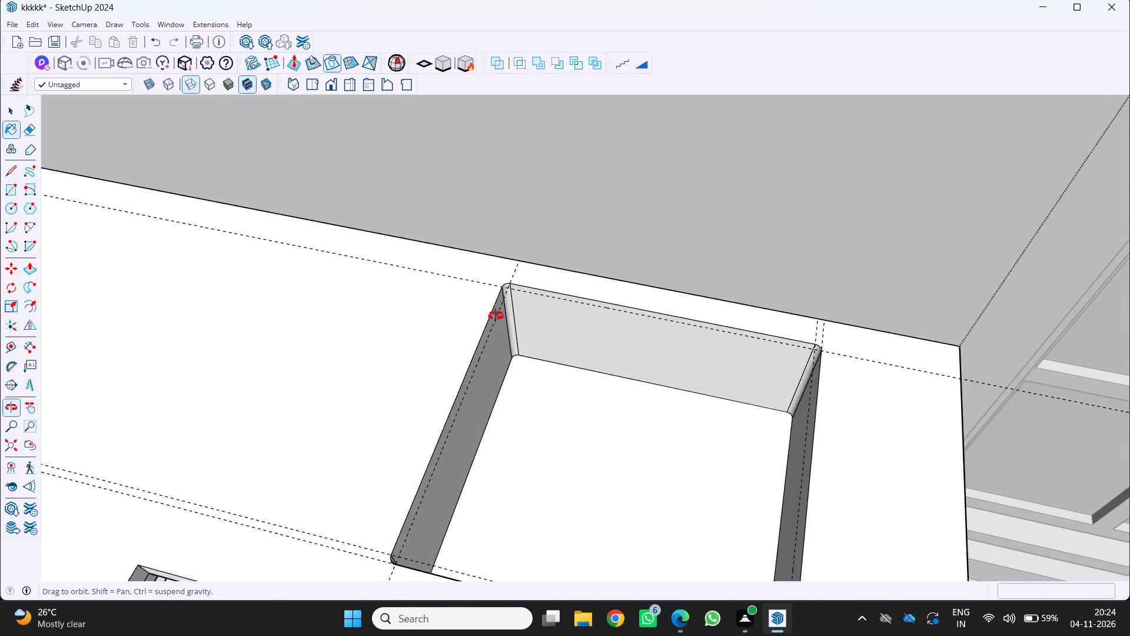
pyautogui.moveTo(496, 316); pyautogui.dragTo(495, 317, button='middle')
pyautogui.middleClick(495, 317)
pyautogui.scroll(20, 498, 346)
pyautogui.scroll(3, 498, 346)
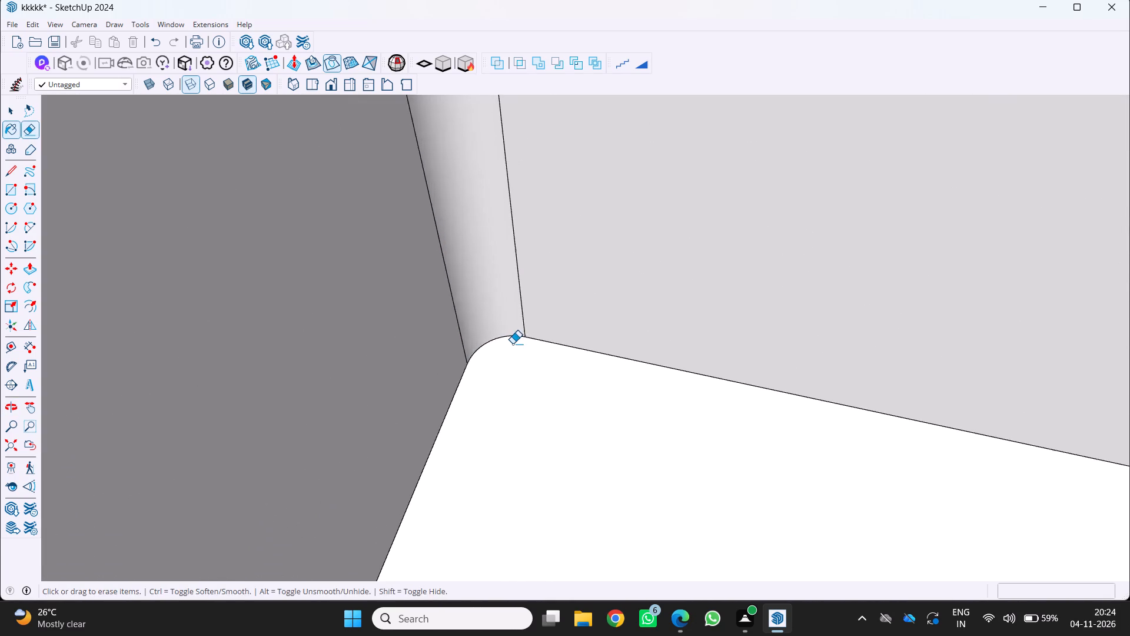
pyautogui.scroll(1, 513, 343)
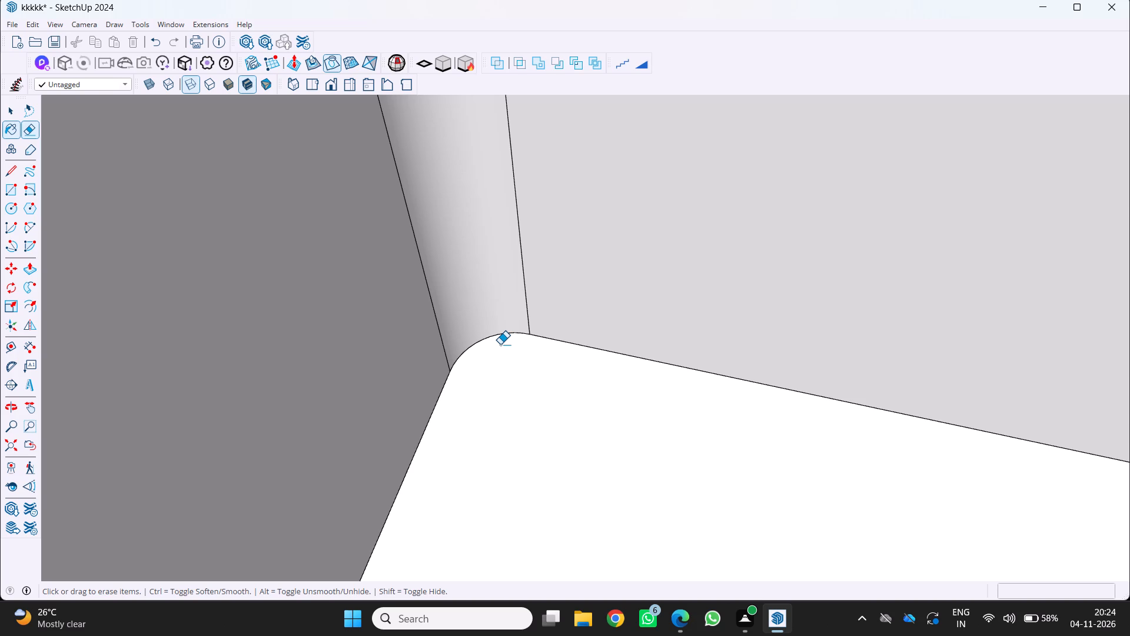
pyautogui.scroll(-20, 500, 344)
pyautogui.scroll(-10, 500, 344)
pyautogui.moveTo(497, 397); pyautogui.dragTo(517, 359, button='middle')
pyautogui.middleClick(517, 358)
# Place two crossing guides on the recess floor, one 25 cm from its left edge and one parallel to its back edge near mid-depth.
pyautogui.press('t')
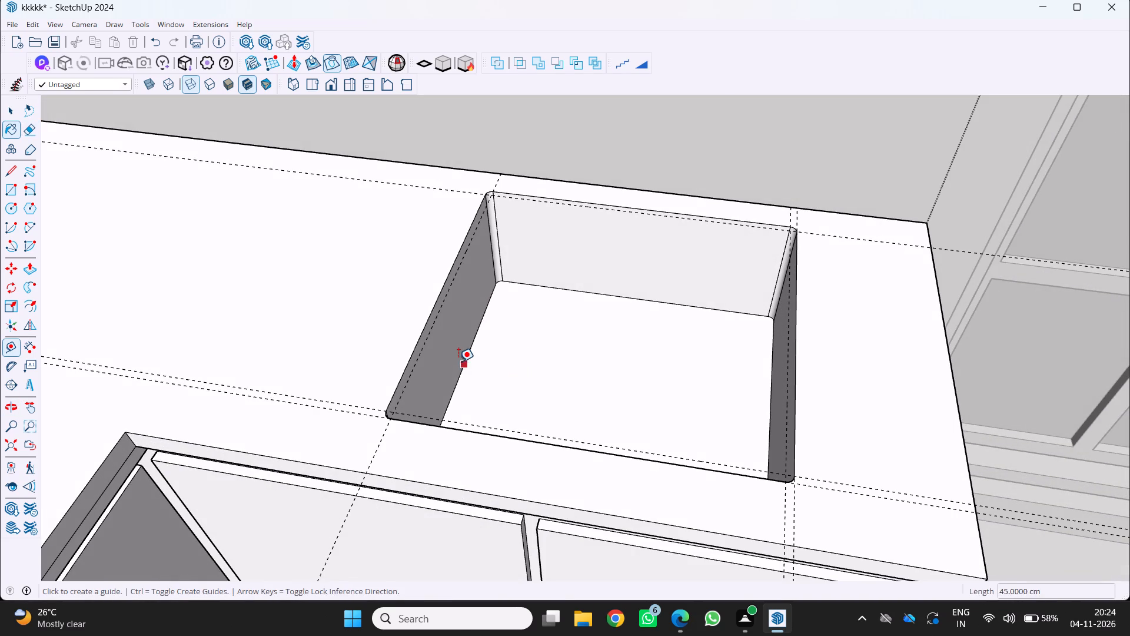
pyautogui.click(462, 363)
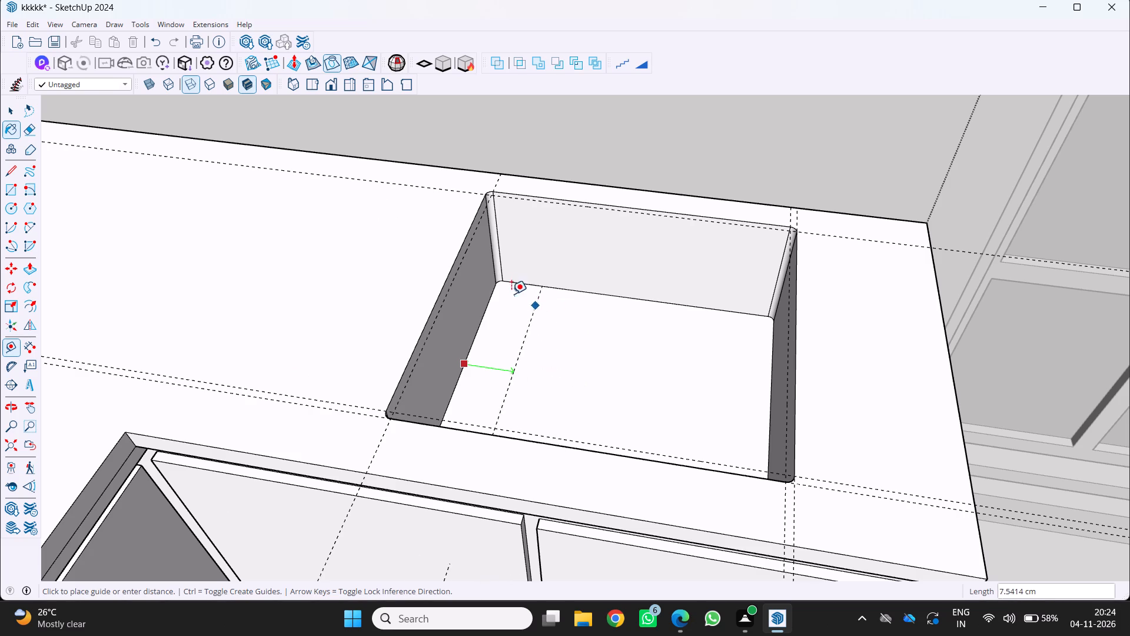
pyautogui.click(633, 298)
pyautogui.click(630, 299)
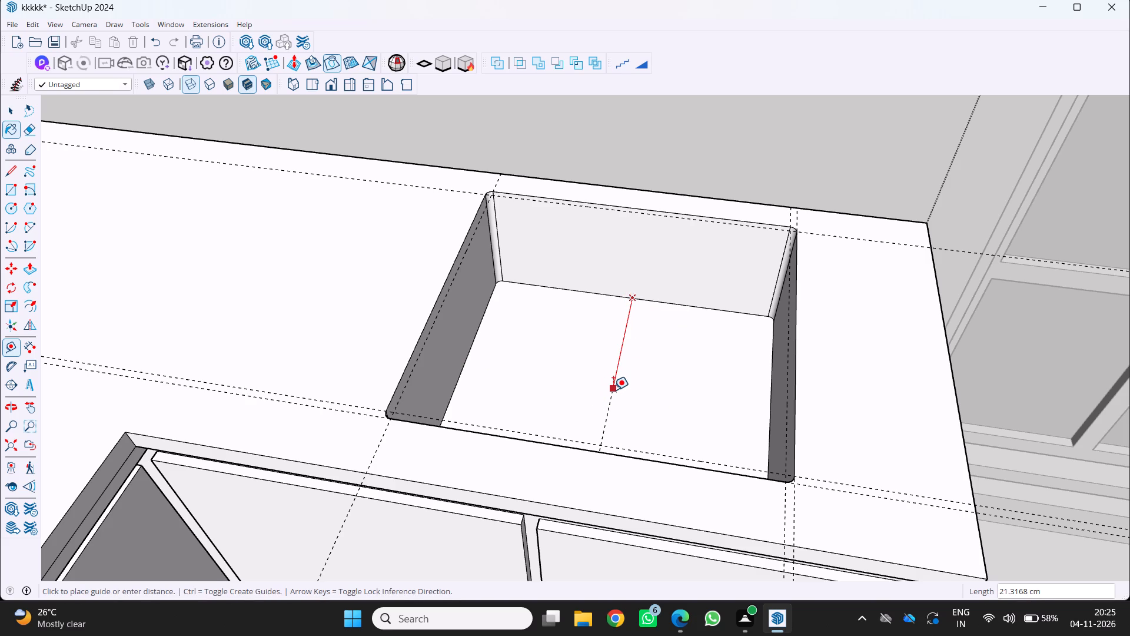
pyautogui.press('Escape')
pyautogui.press('t')
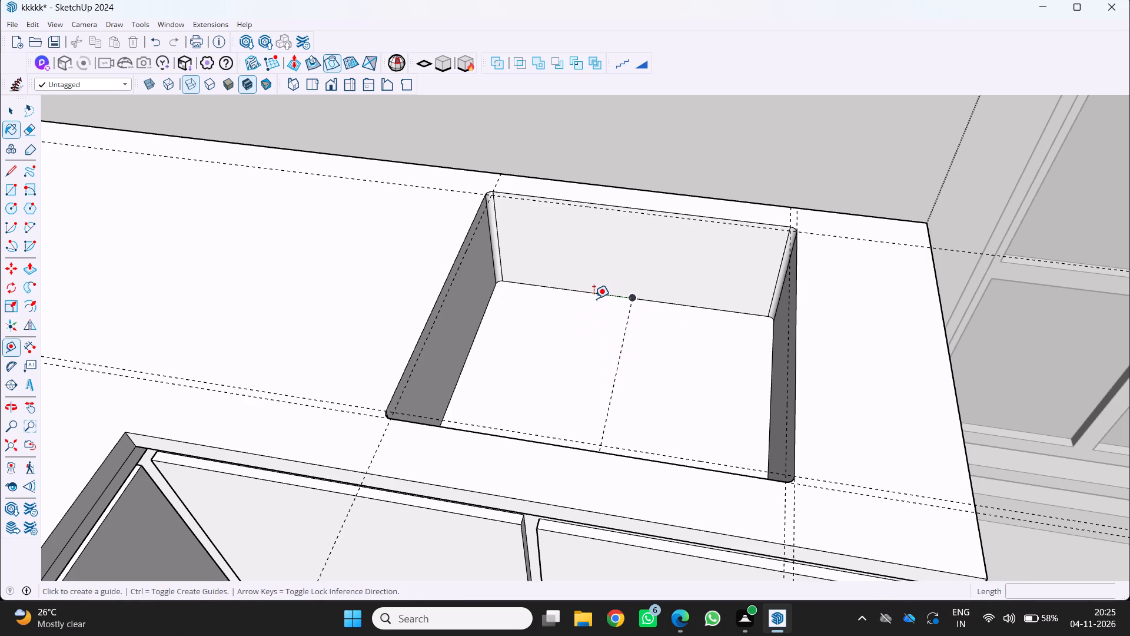
pyautogui.click(596, 291)
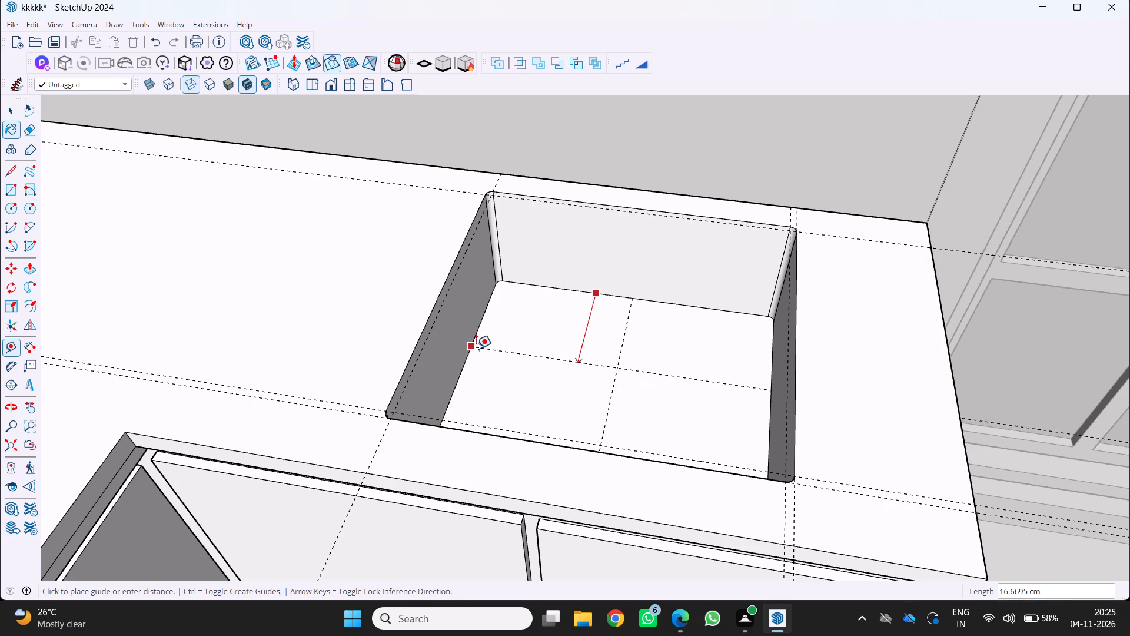
pyautogui.click(456, 377)
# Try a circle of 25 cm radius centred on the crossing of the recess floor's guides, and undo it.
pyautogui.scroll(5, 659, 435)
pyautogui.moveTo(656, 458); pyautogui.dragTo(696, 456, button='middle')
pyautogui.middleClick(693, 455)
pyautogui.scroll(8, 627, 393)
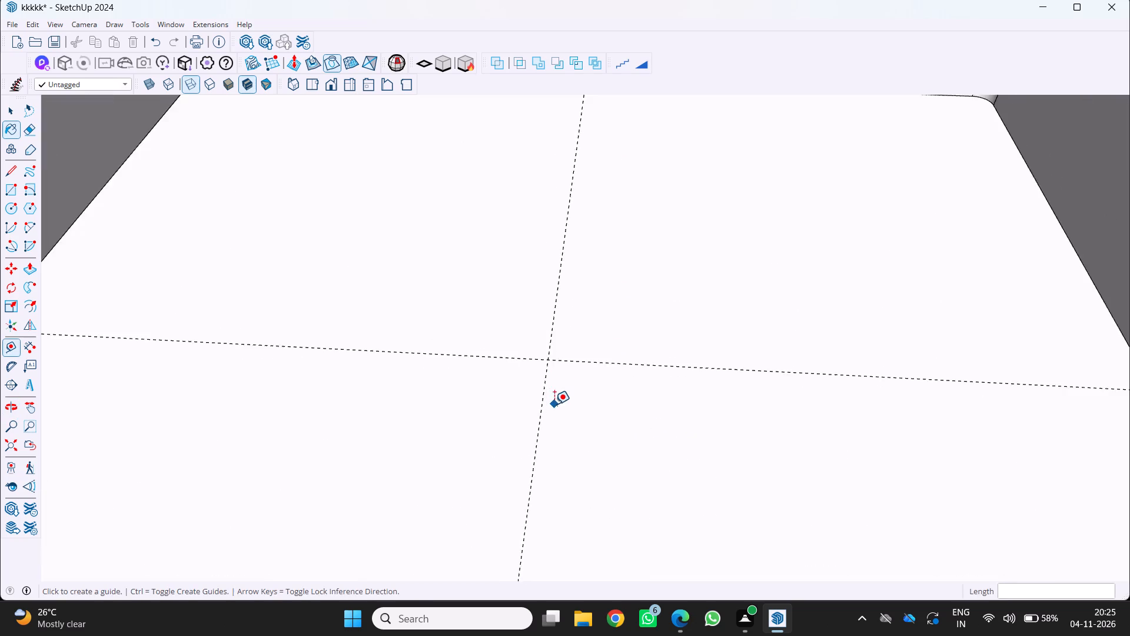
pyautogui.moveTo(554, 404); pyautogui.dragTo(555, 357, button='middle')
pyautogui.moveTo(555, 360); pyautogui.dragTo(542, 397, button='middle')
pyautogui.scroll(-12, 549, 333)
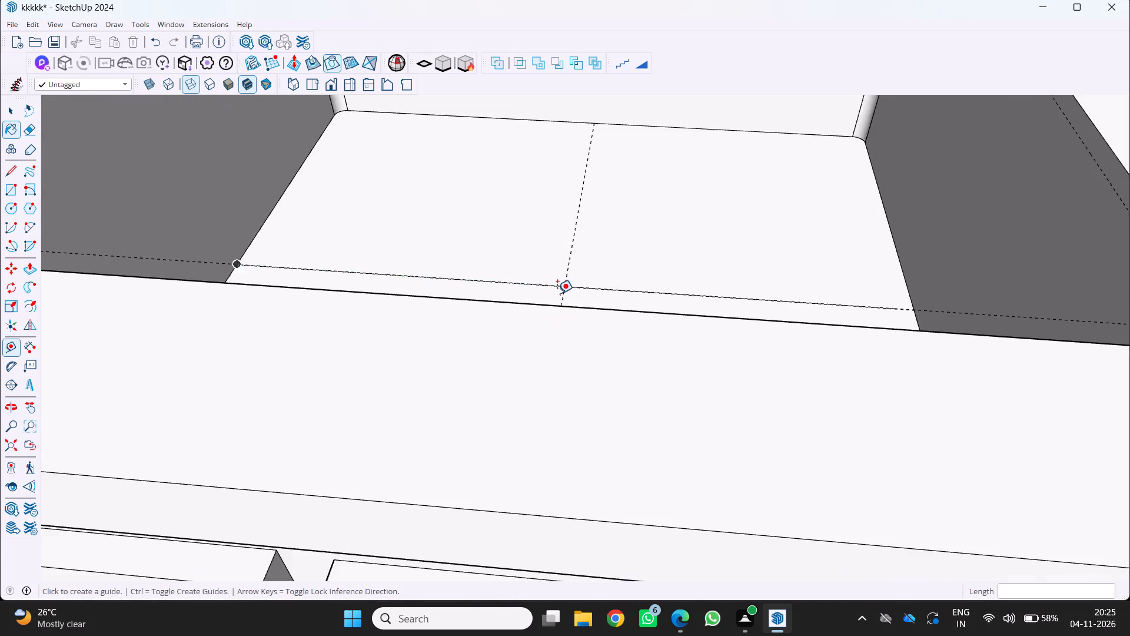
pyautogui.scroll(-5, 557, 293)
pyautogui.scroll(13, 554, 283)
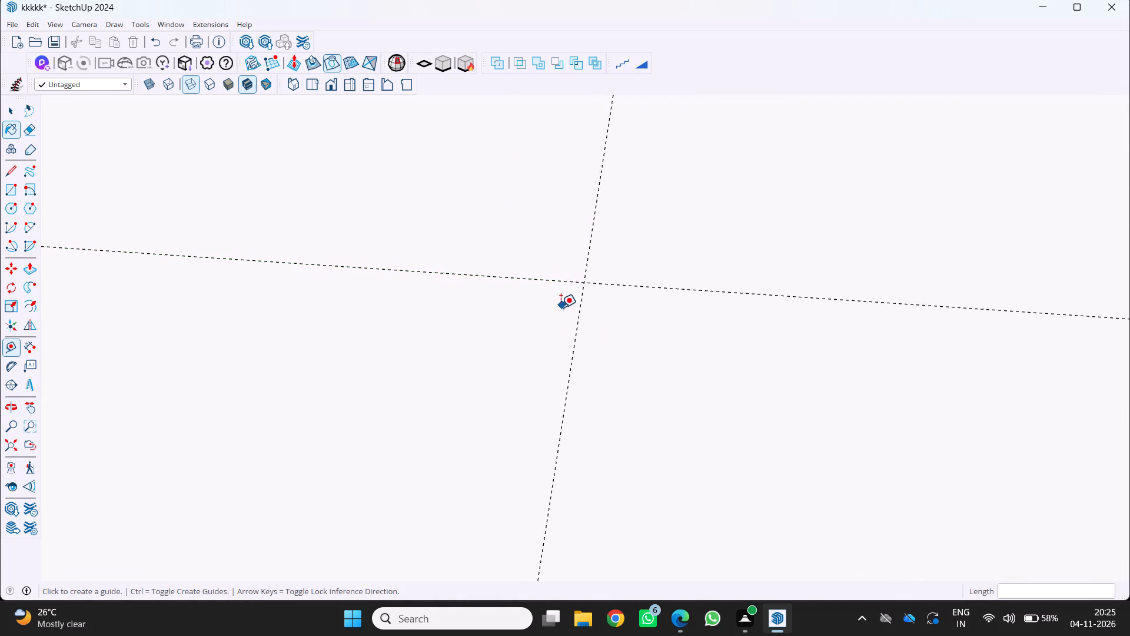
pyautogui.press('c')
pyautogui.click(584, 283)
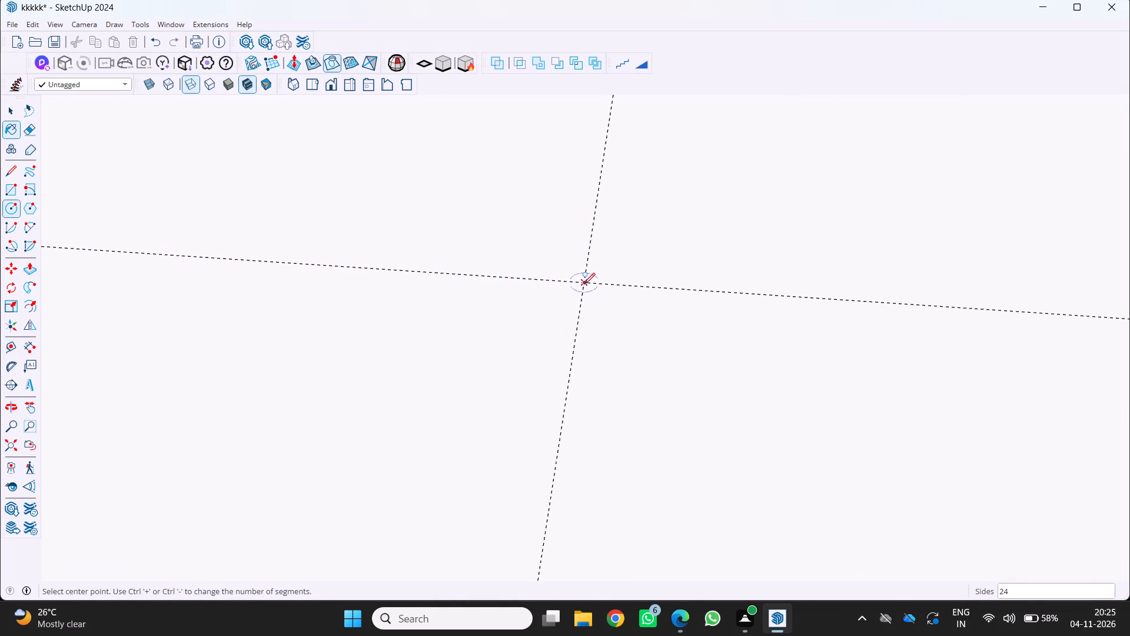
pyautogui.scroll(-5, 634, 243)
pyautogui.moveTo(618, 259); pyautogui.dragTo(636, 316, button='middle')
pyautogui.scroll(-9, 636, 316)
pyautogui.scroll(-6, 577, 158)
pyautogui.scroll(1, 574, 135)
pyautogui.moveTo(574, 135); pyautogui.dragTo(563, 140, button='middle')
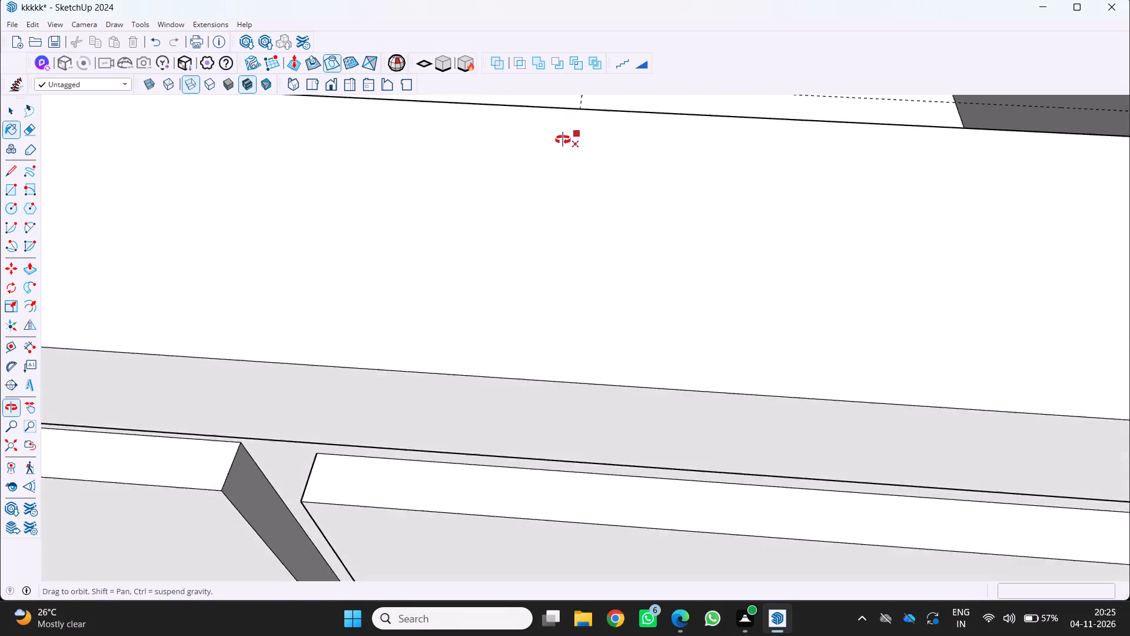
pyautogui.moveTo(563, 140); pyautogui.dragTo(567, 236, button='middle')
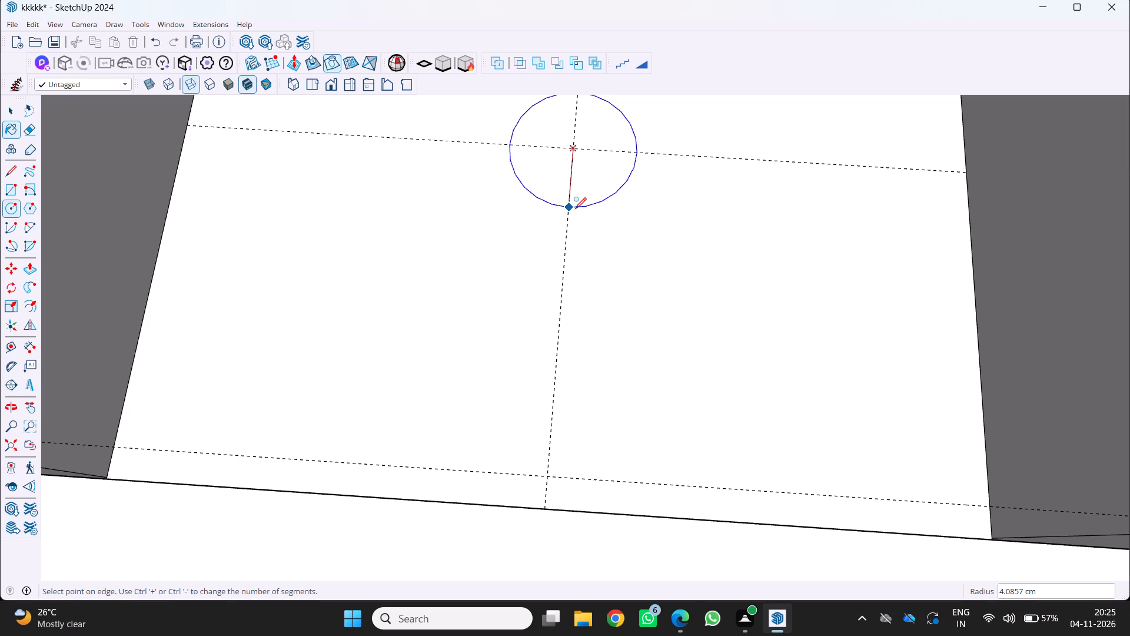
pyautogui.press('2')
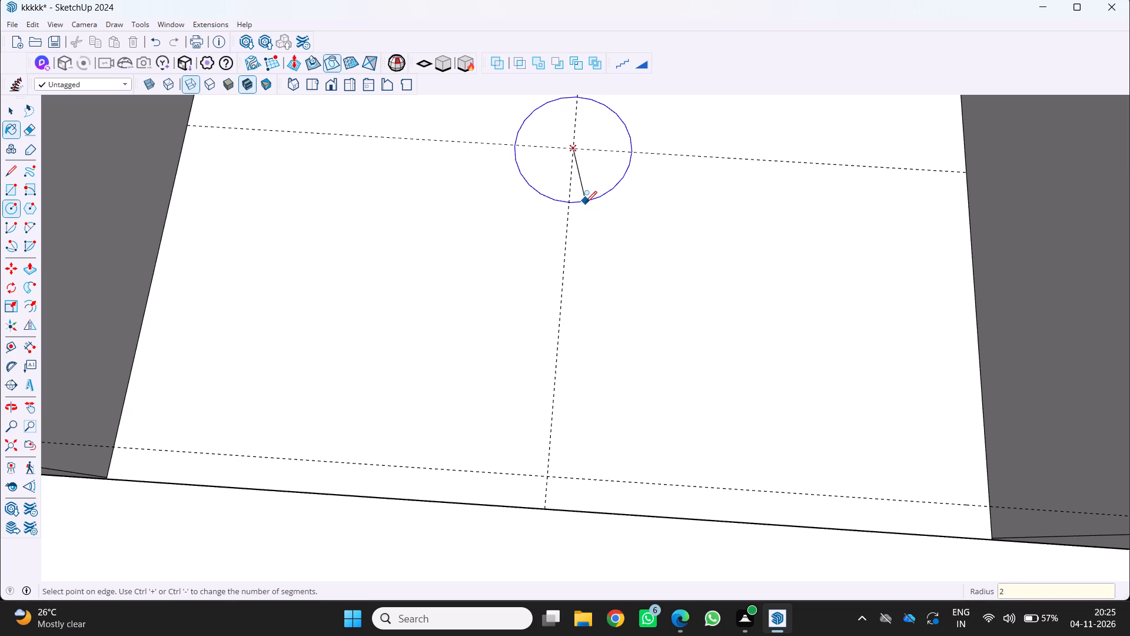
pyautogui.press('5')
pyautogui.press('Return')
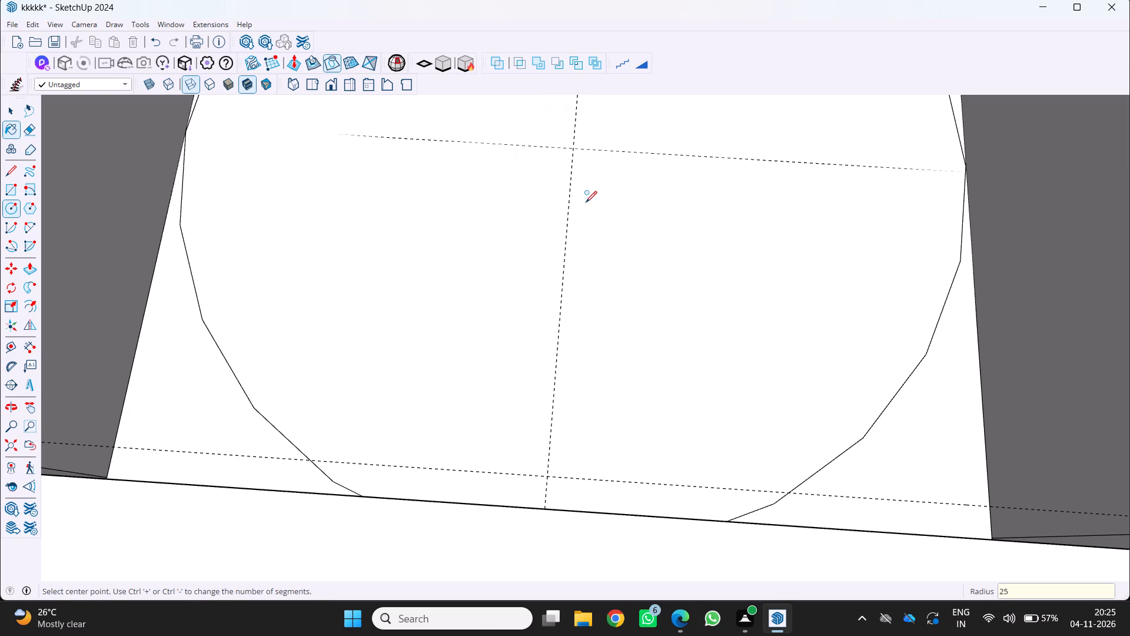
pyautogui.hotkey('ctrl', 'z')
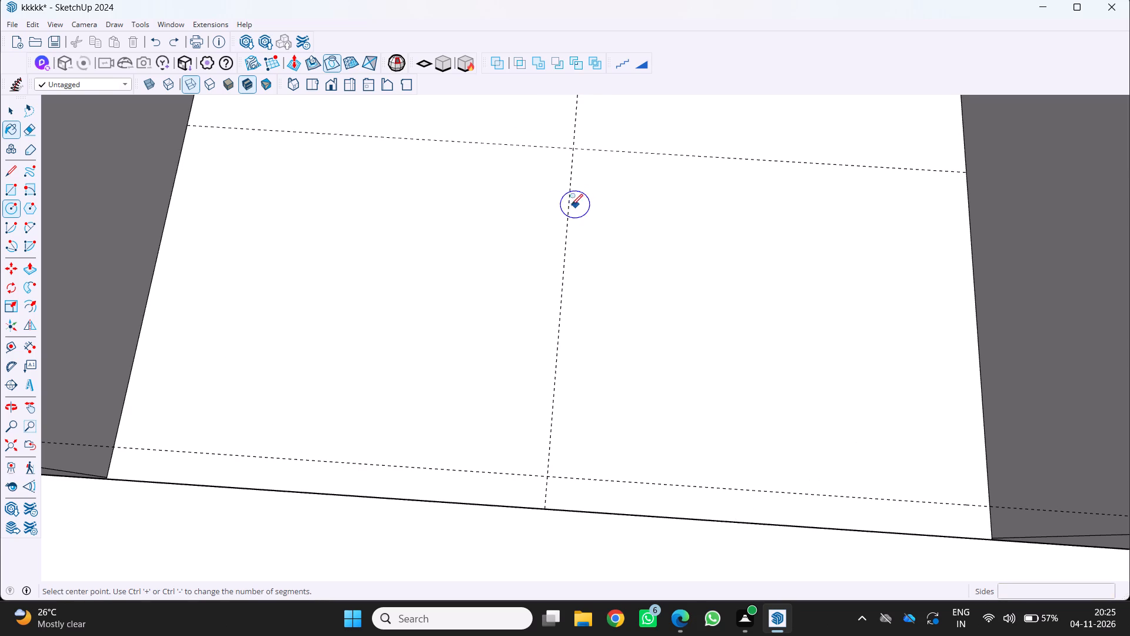
# Draw a circle of 2 cm radius centred on the crossing of the guides on the basin floor.
pyautogui.click(571, 151)
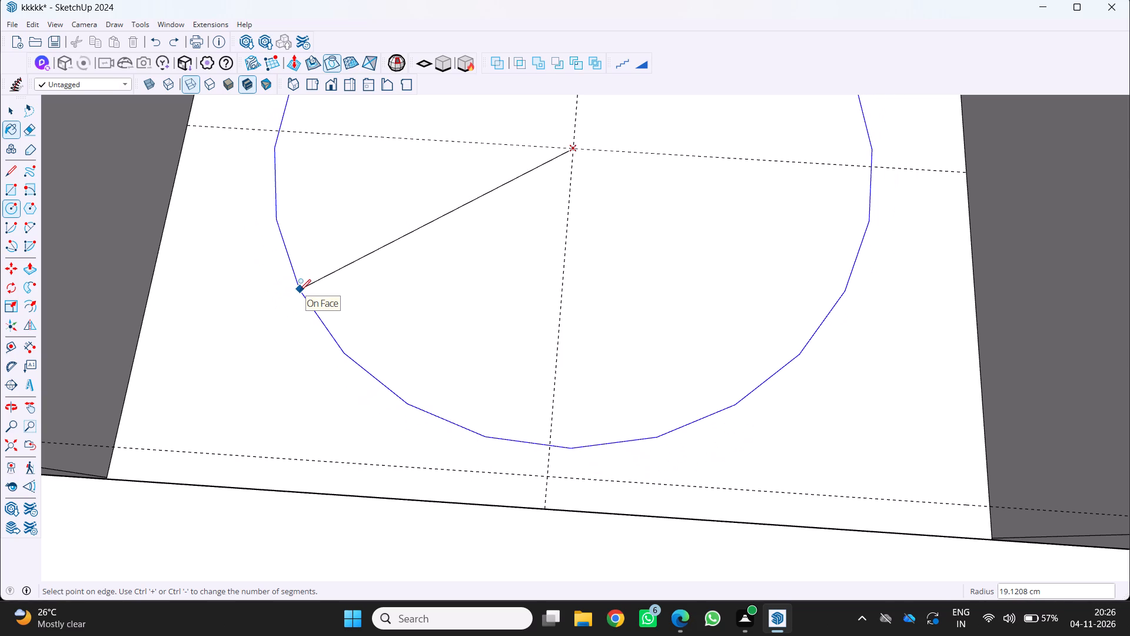
pyautogui.scroll(-6, 300, 292)
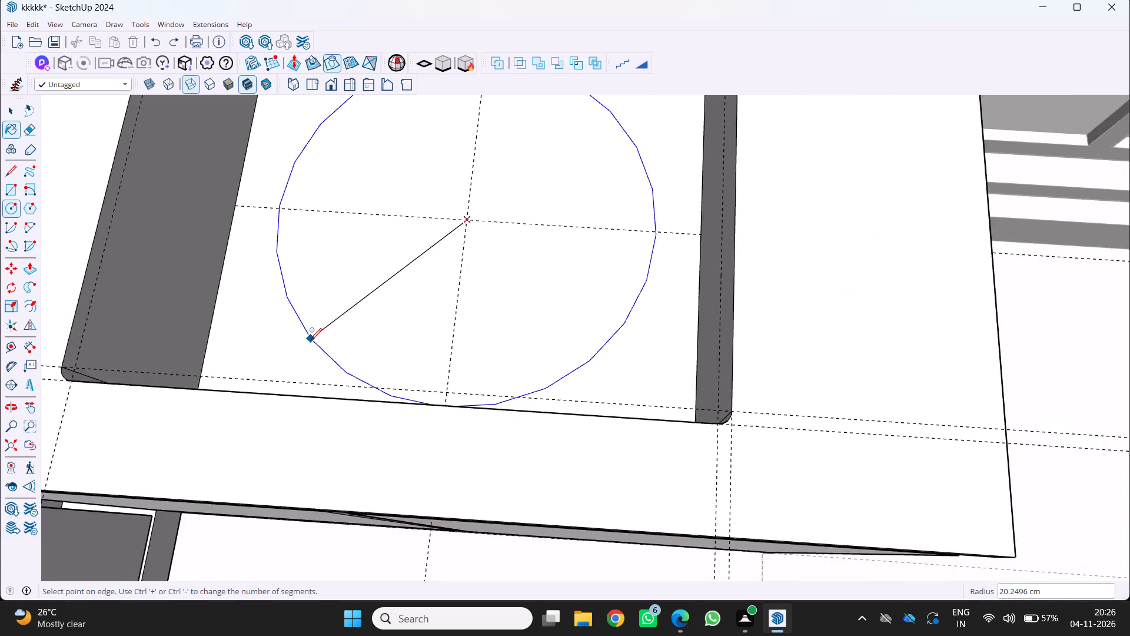
pyautogui.scroll(-6, 311, 339)
pyautogui.scroll(6, 413, 292)
pyautogui.moveTo(456, 304); pyautogui.dragTo(699, 233, button='middle')
pyautogui.scroll(1, 460, 302)
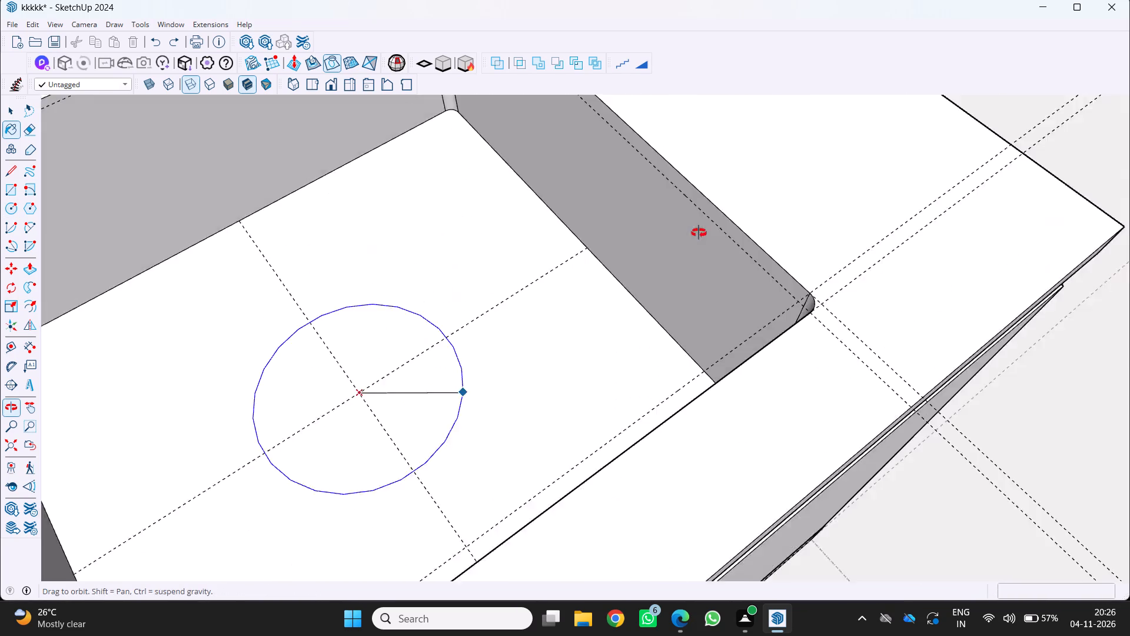
pyautogui.moveTo(699, 233); pyautogui.dragTo(446, 404, button='middle')
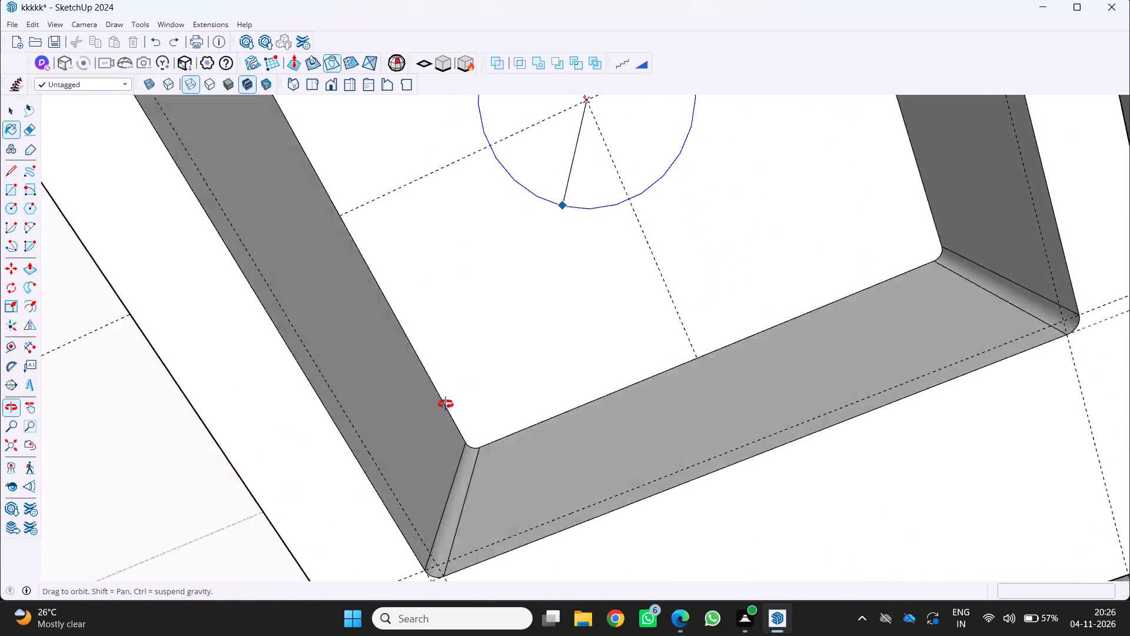
pyautogui.moveTo(446, 404); pyautogui.dragTo(523, 314, button='middle')
pyautogui.scroll(-10, 523, 313)
pyautogui.moveTo(580, 243); pyautogui.dragTo(569, 195, button='middle')
pyautogui.scroll(1, 568, 198)
pyautogui.middleClick(569, 195)
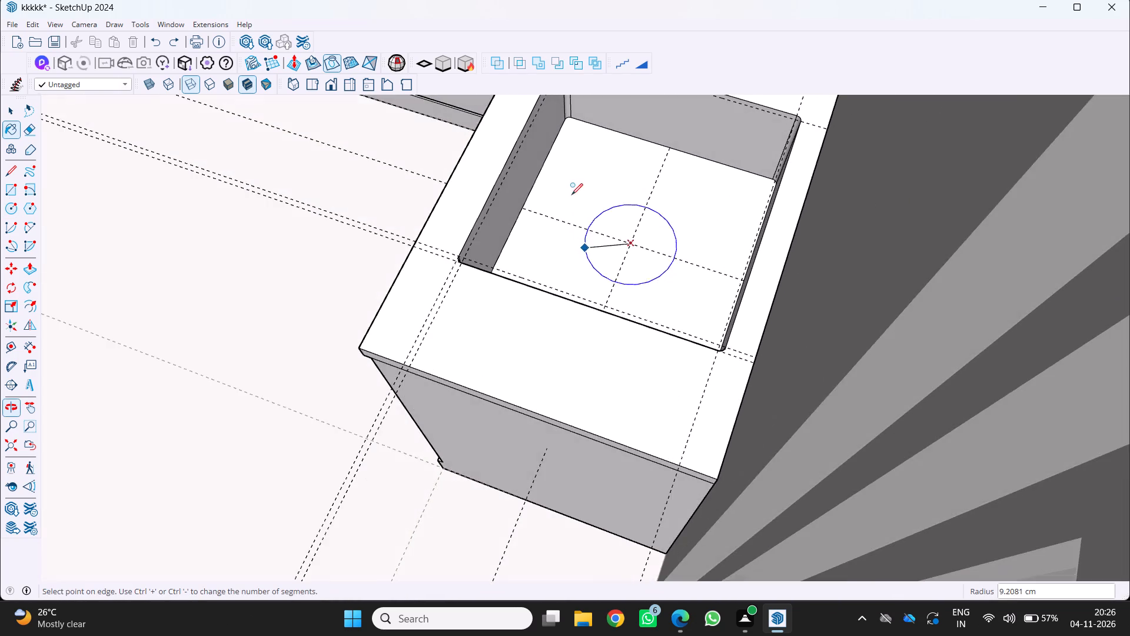
pyautogui.scroll(7, 620, 224)
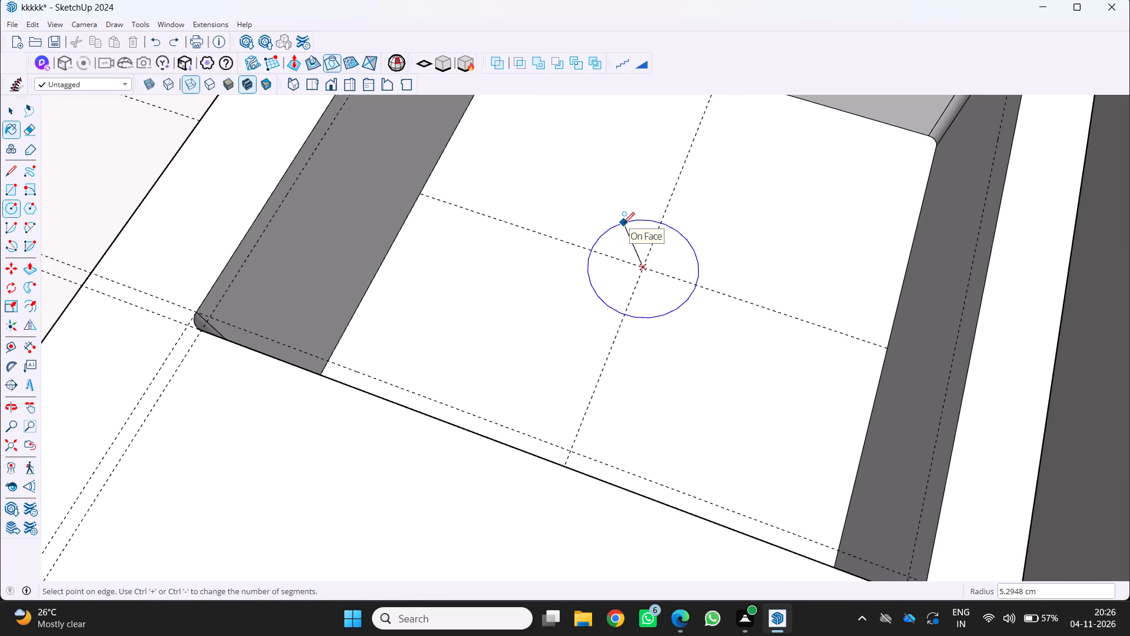
pyautogui.press('2')
pyautogui.press('Return')
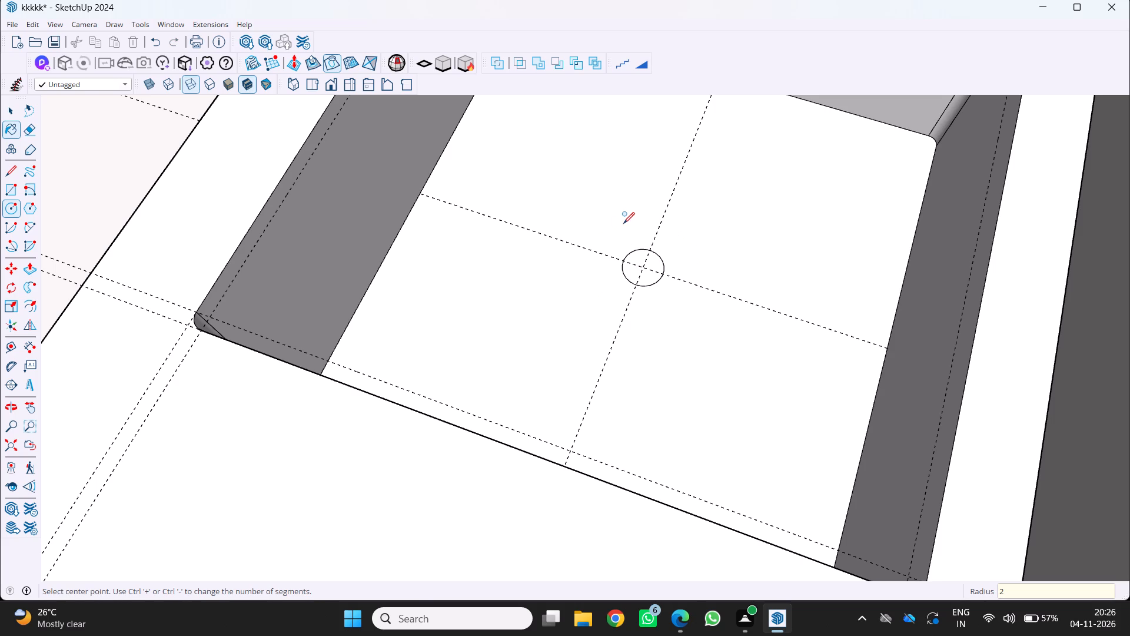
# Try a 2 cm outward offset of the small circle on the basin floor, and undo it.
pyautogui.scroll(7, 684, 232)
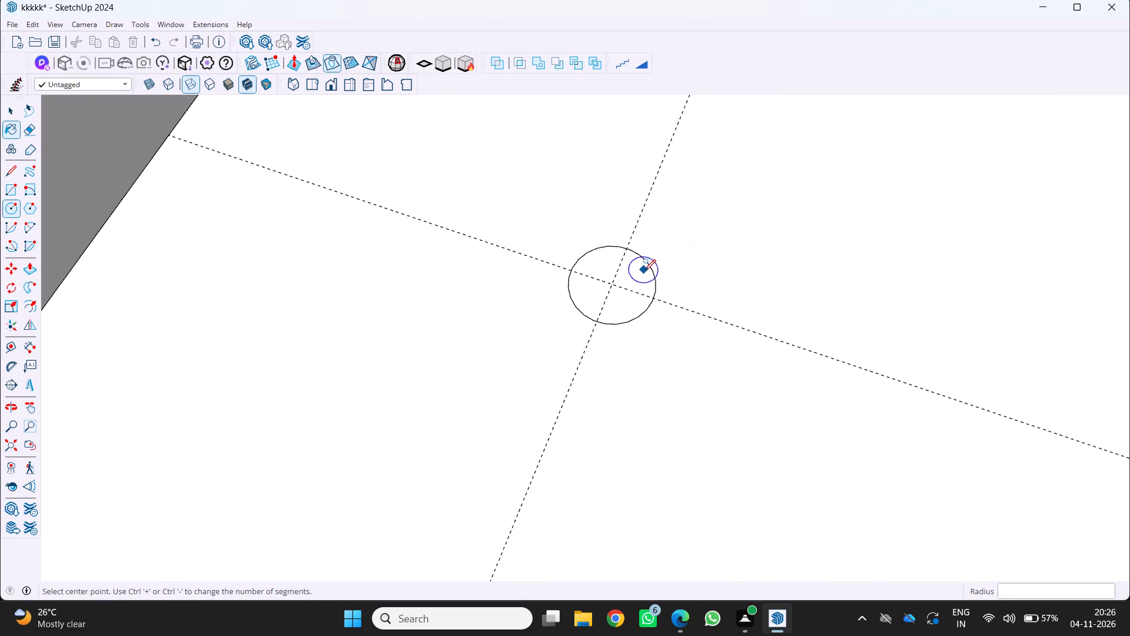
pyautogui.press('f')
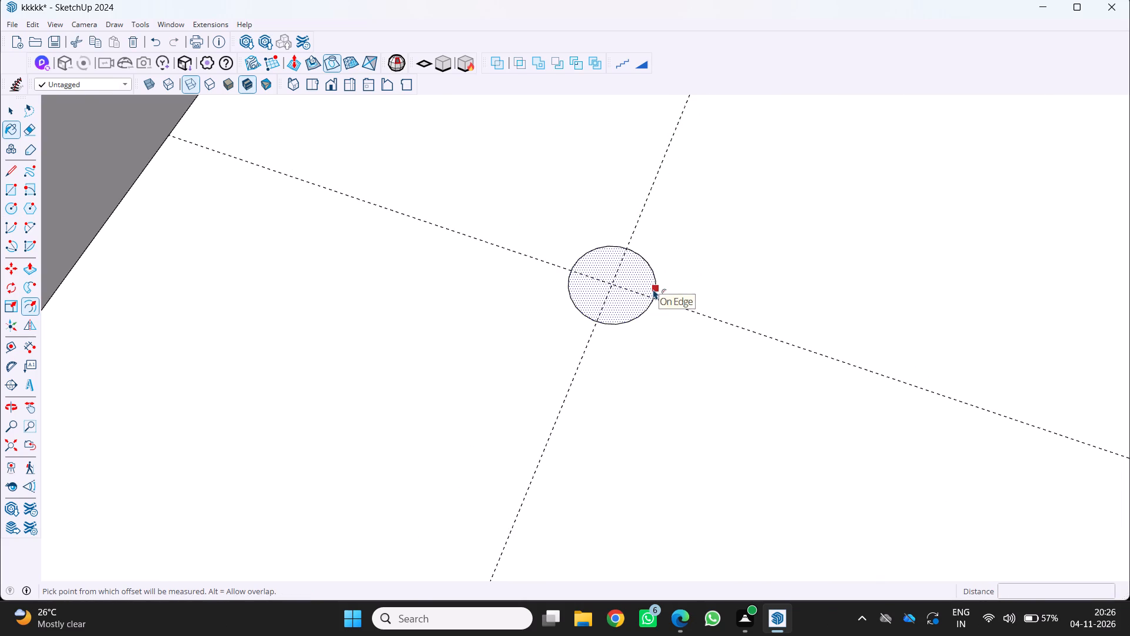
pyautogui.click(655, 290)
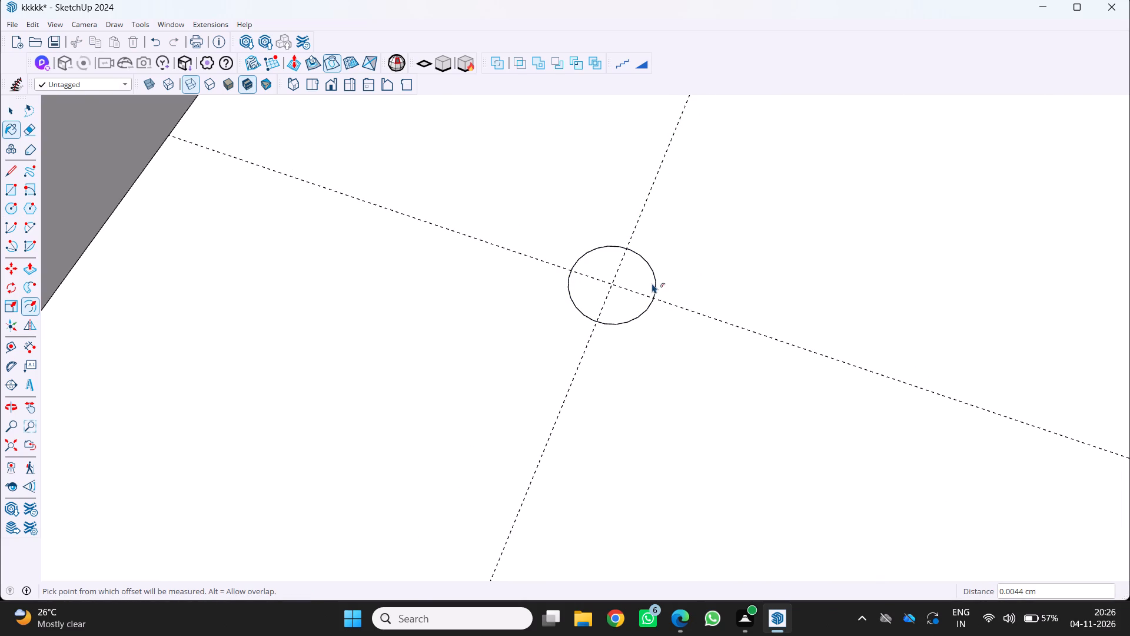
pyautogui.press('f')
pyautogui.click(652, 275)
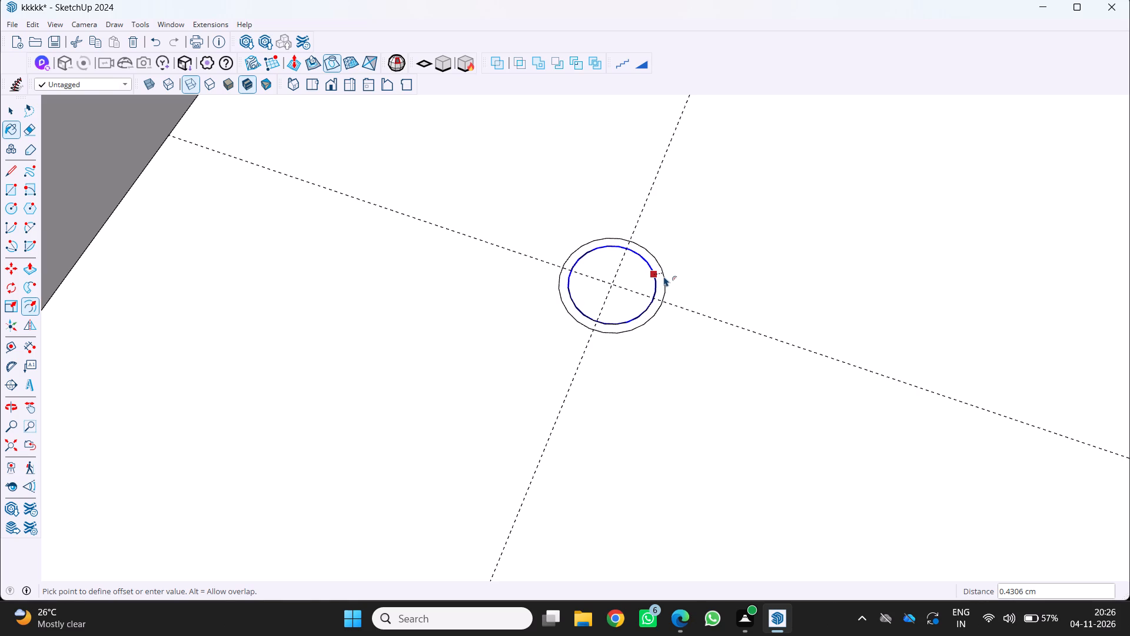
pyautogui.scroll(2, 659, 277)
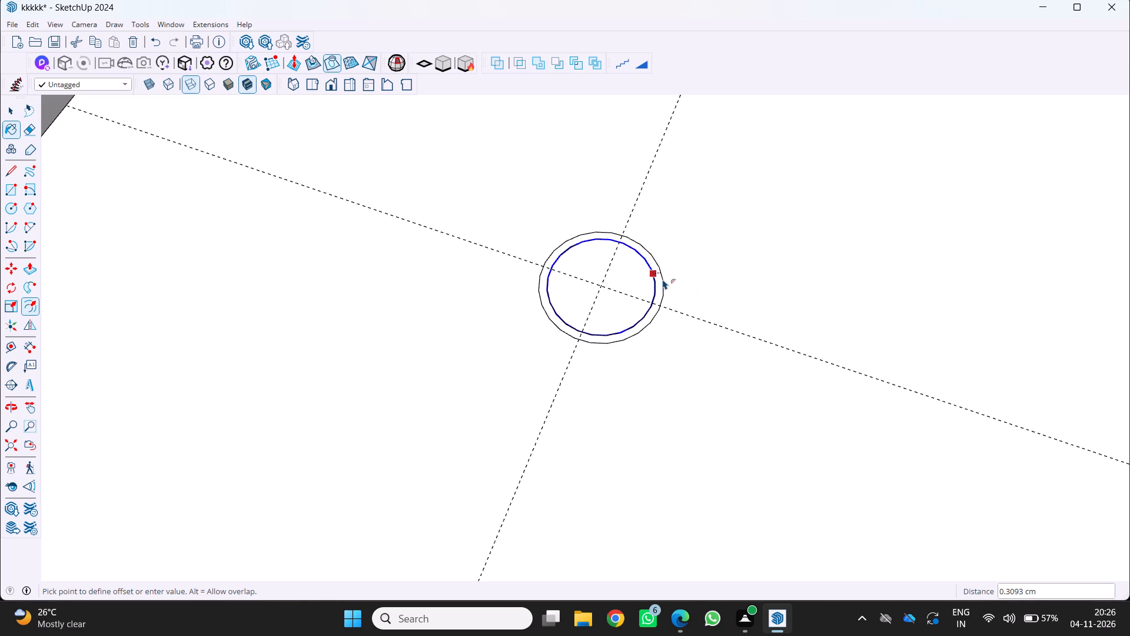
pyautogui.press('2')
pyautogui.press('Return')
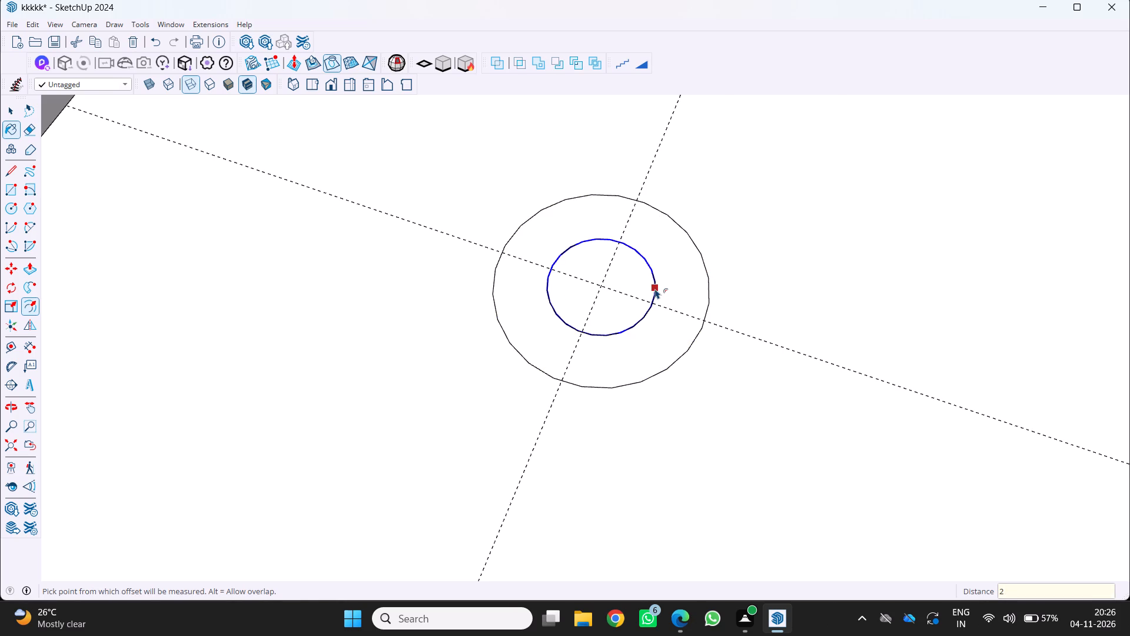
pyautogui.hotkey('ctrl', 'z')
# Offset the small circle on the basin floor outward by 1 cm.
pyautogui.click(654, 279)
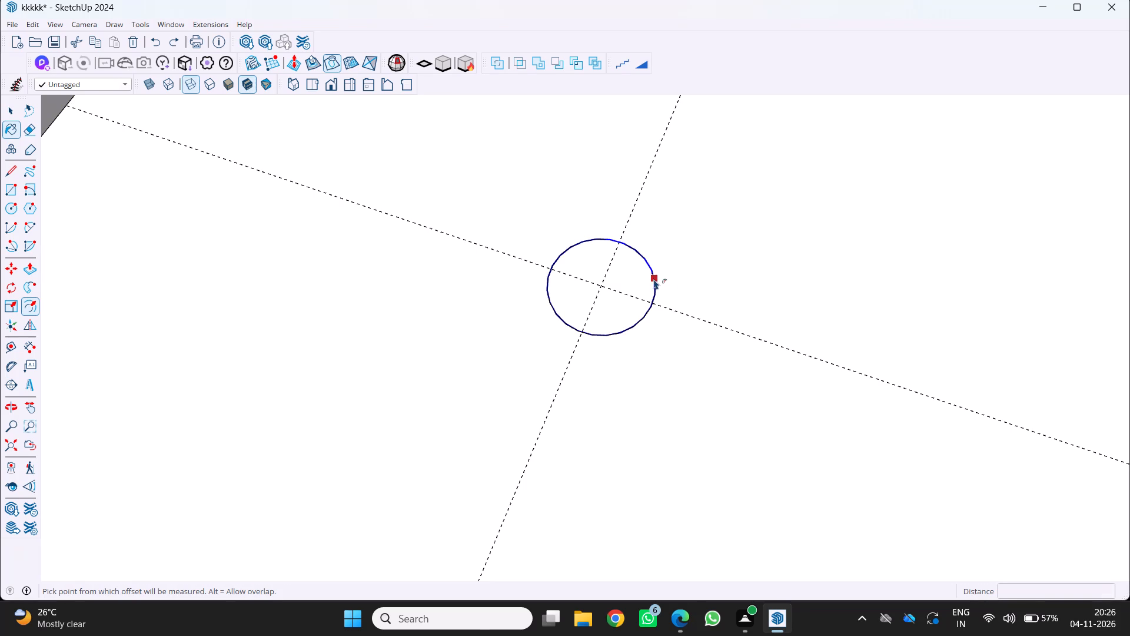
pyautogui.press('1')
pyautogui.press('Return')
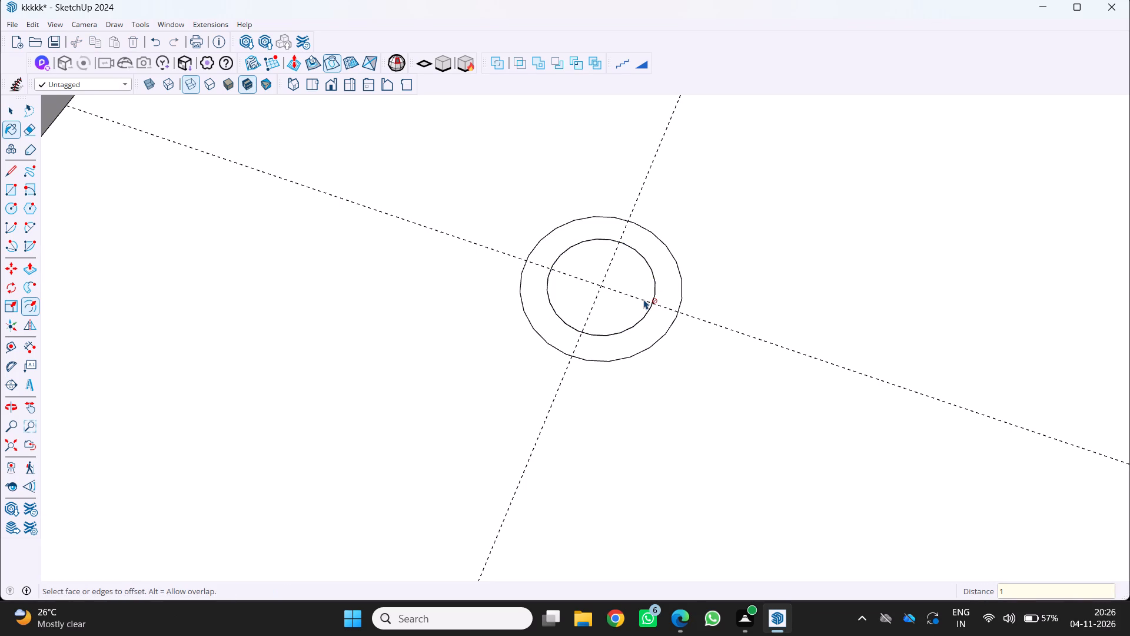
# Push the ring between the two circles about 0.79 cm down into the basin floor.
pyautogui.scroll(-6, 647, 299)
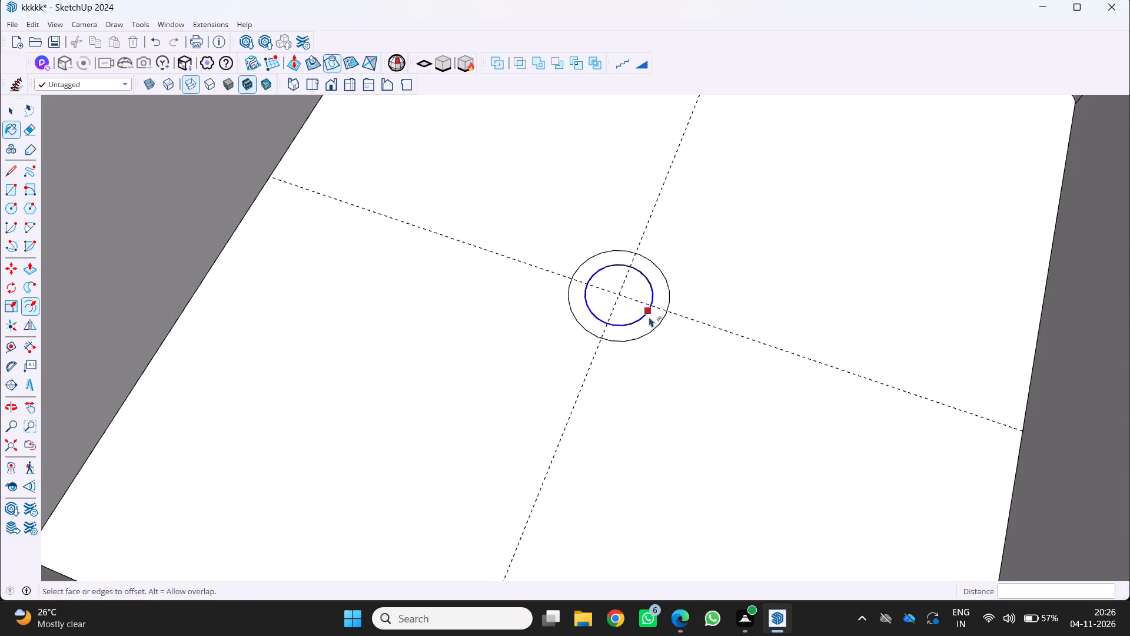
pyautogui.scroll(-5, 649, 317)
pyautogui.moveTo(623, 376); pyautogui.dragTo(666, 277, button='middle')
pyautogui.scroll(5, 616, 359)
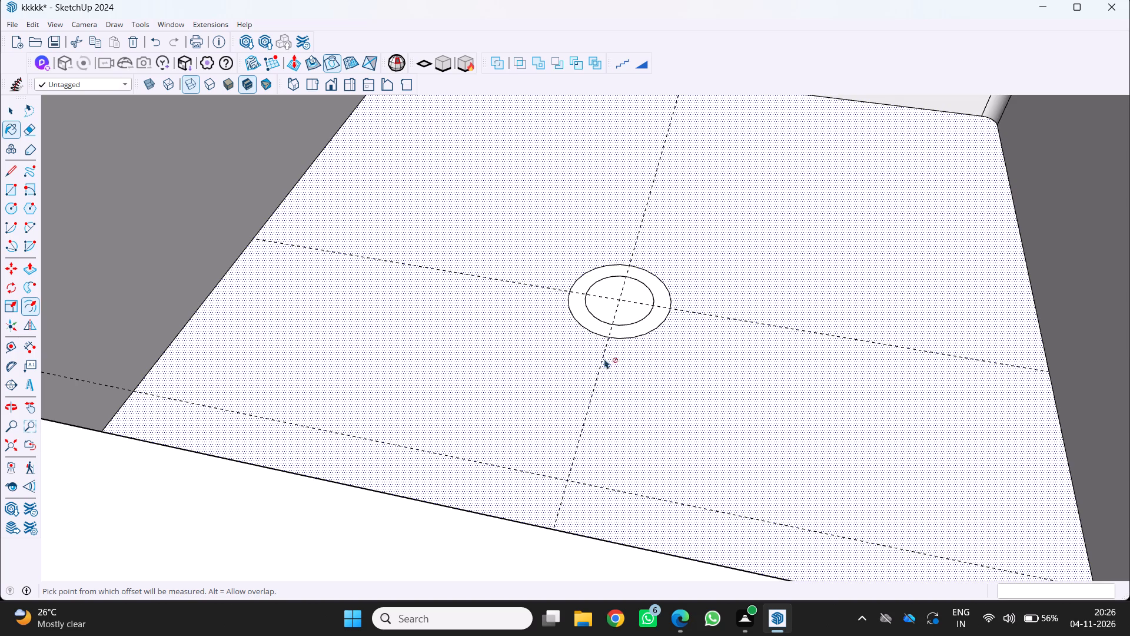
pyautogui.scroll(4, 614, 340)
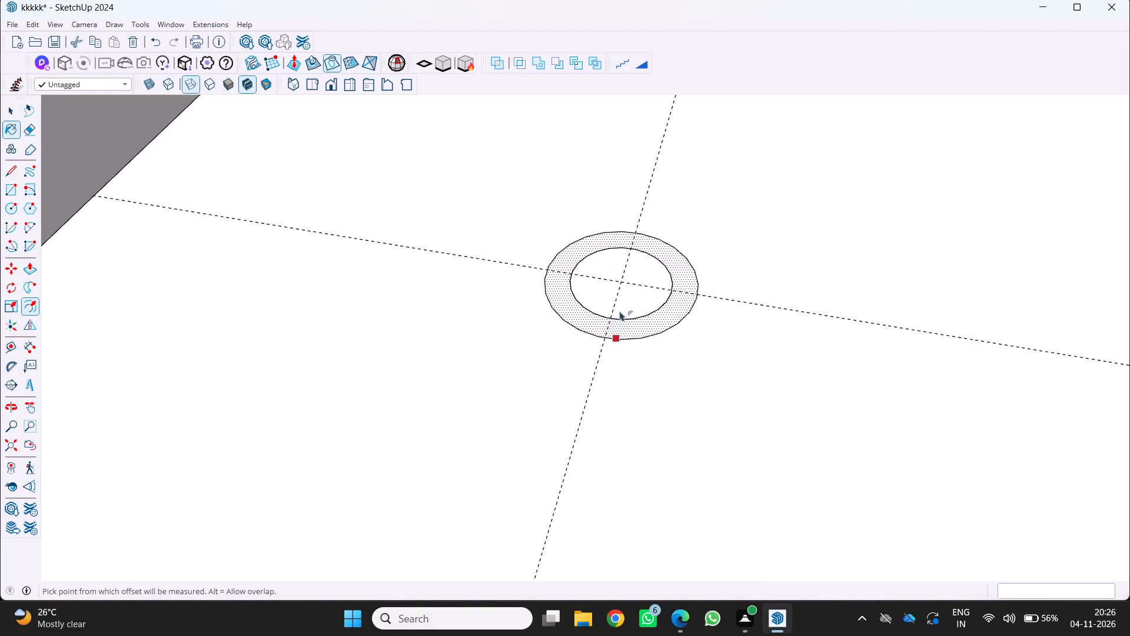
pyautogui.press('p')
pyautogui.click(646, 322)
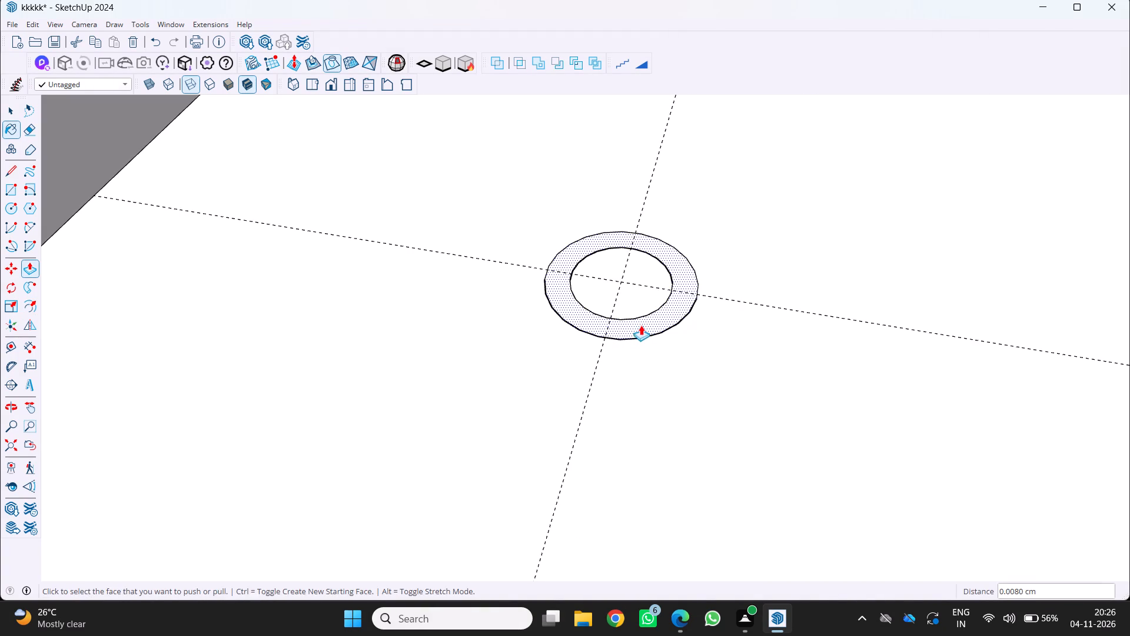
pyautogui.scroll(3, 628, 313)
pyautogui.click(624, 329)
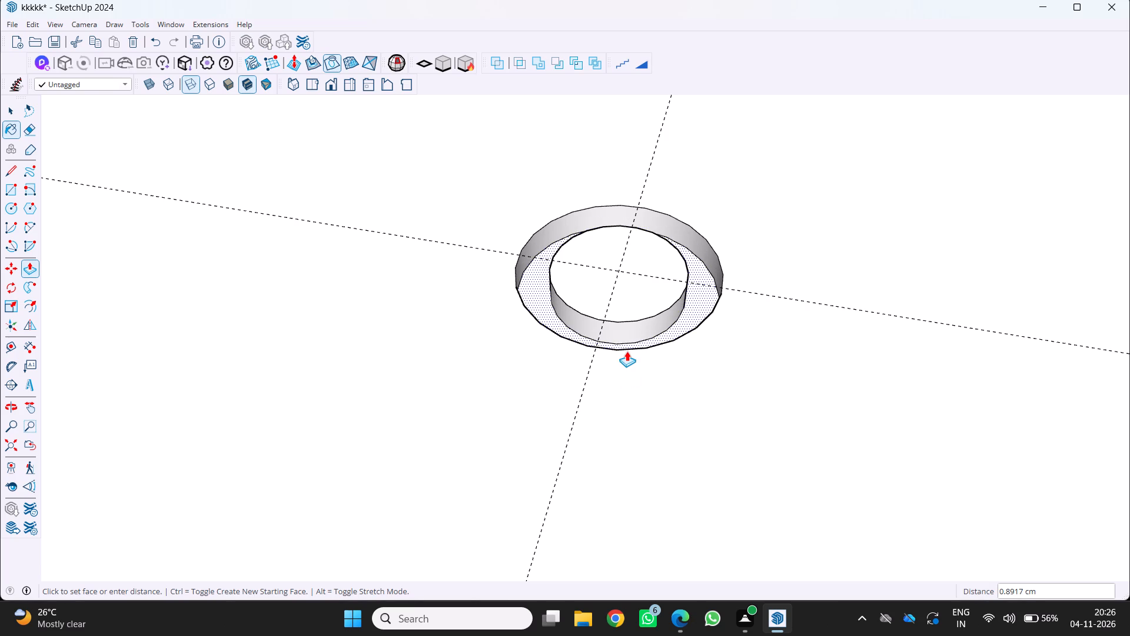
pyautogui.click(628, 349)
# Pull the sunken ring face back up towards the basin floor, leaving only a shallow groove around the inner circle.
pyautogui.scroll(-3, 627, 327)
pyautogui.moveTo(614, 322); pyautogui.dragTo(566, 207, button='middle')
pyautogui.middleClick(566, 207)
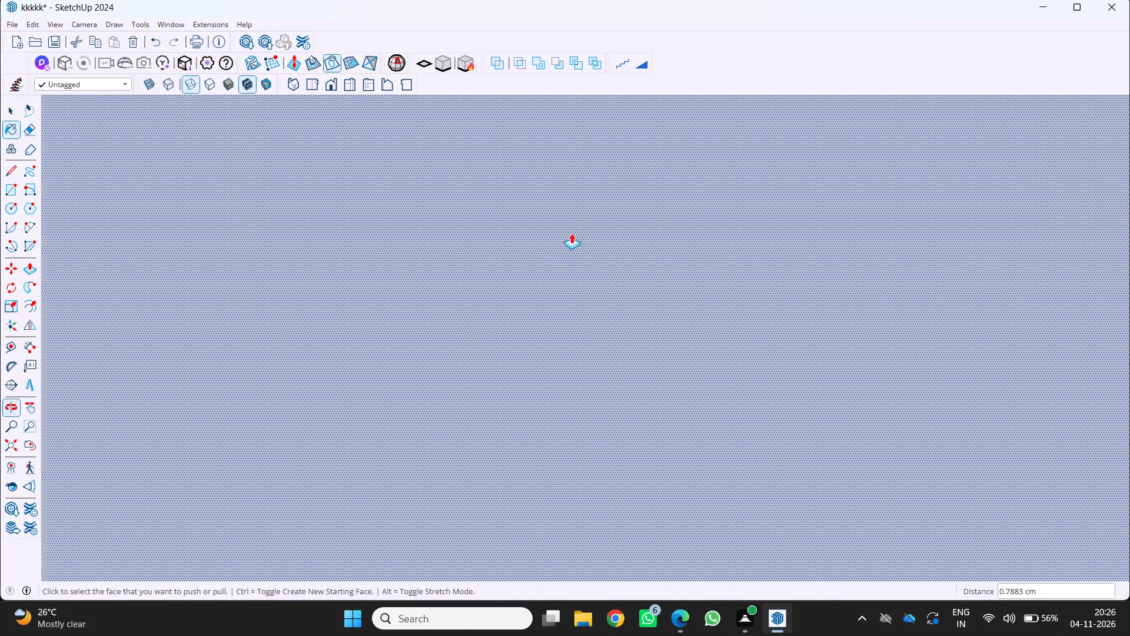
pyautogui.scroll(-7, 580, 269)
pyautogui.moveTo(577, 293); pyautogui.dragTo(567, 388, button='middle')
pyautogui.scroll(-1, 567, 387)
pyautogui.scroll(-12, 569, 292)
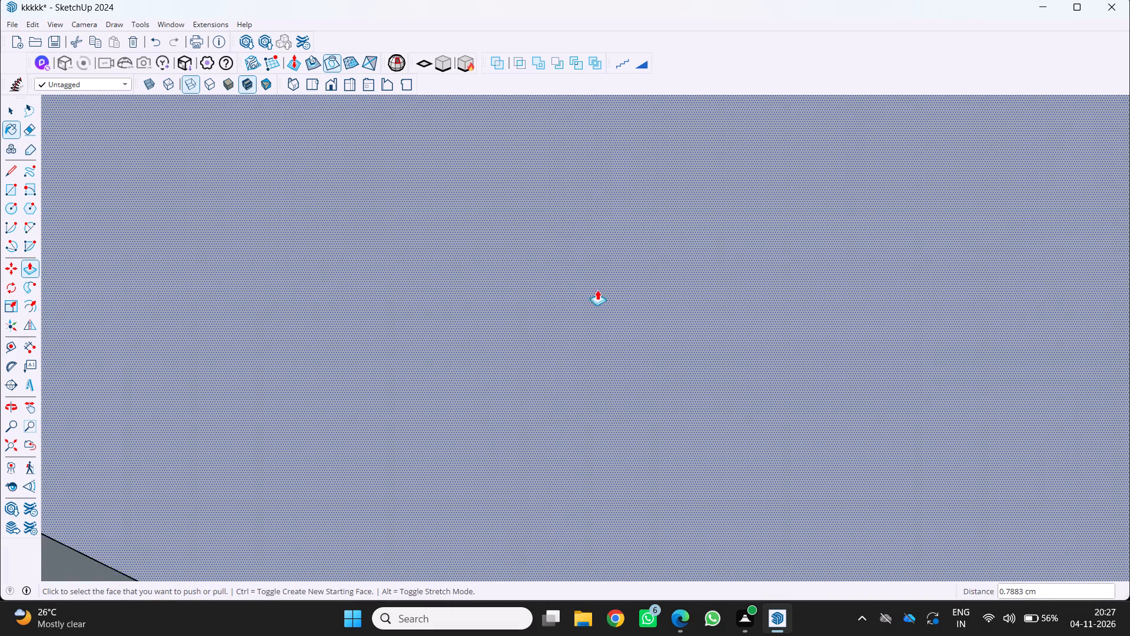
pyautogui.scroll(-20, 597, 290)
pyautogui.scroll(-20, 597, 290)
pyautogui.scroll(-3, 597, 290)
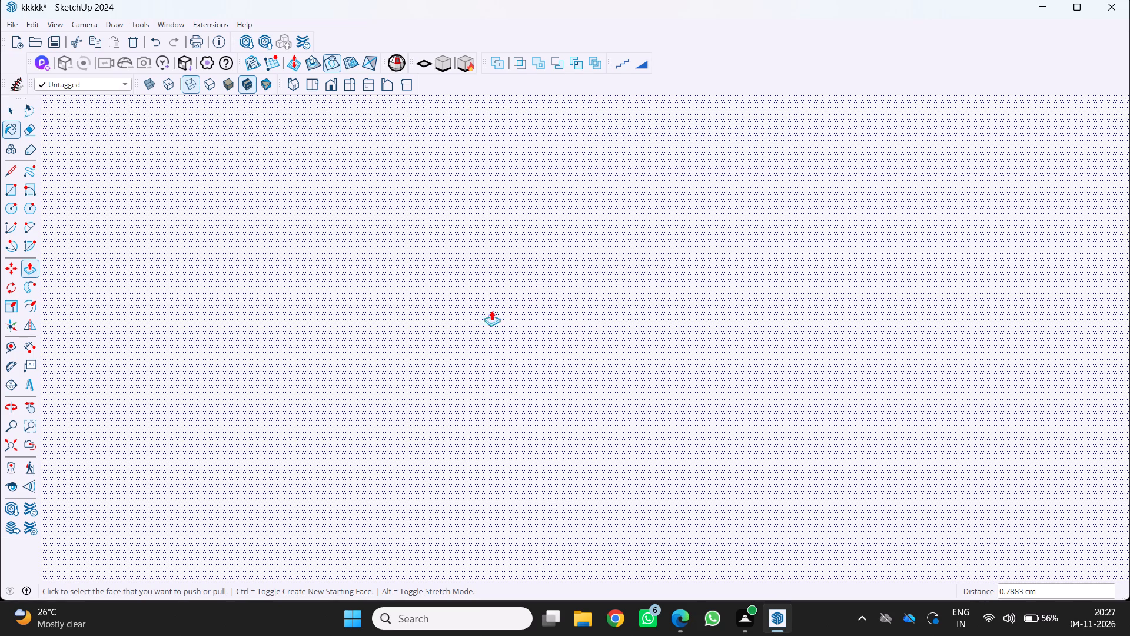
pyautogui.scroll(-20, 491, 310)
pyautogui.scroll(-3, 491, 310)
pyautogui.moveTo(484, 316); pyautogui.dragTo(576, 292, button='middle')
pyautogui.middleClick(577, 291)
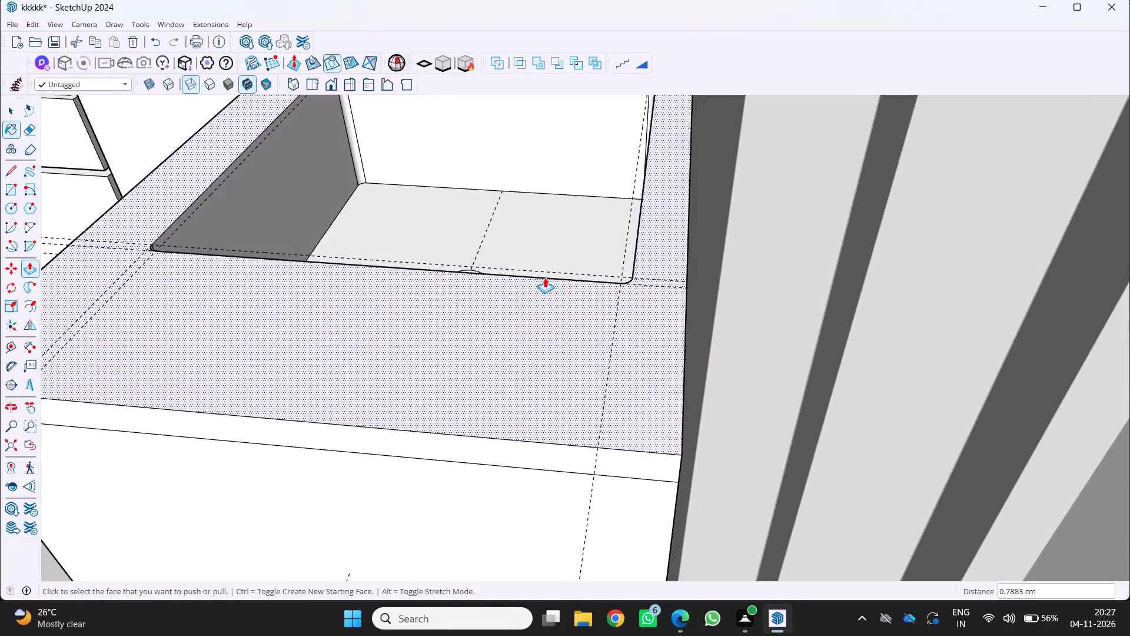
pyautogui.moveTo(506, 277); pyautogui.dragTo(533, 327, button='middle')
pyautogui.middleClick(533, 327)
pyautogui.scroll(9, 350, 155)
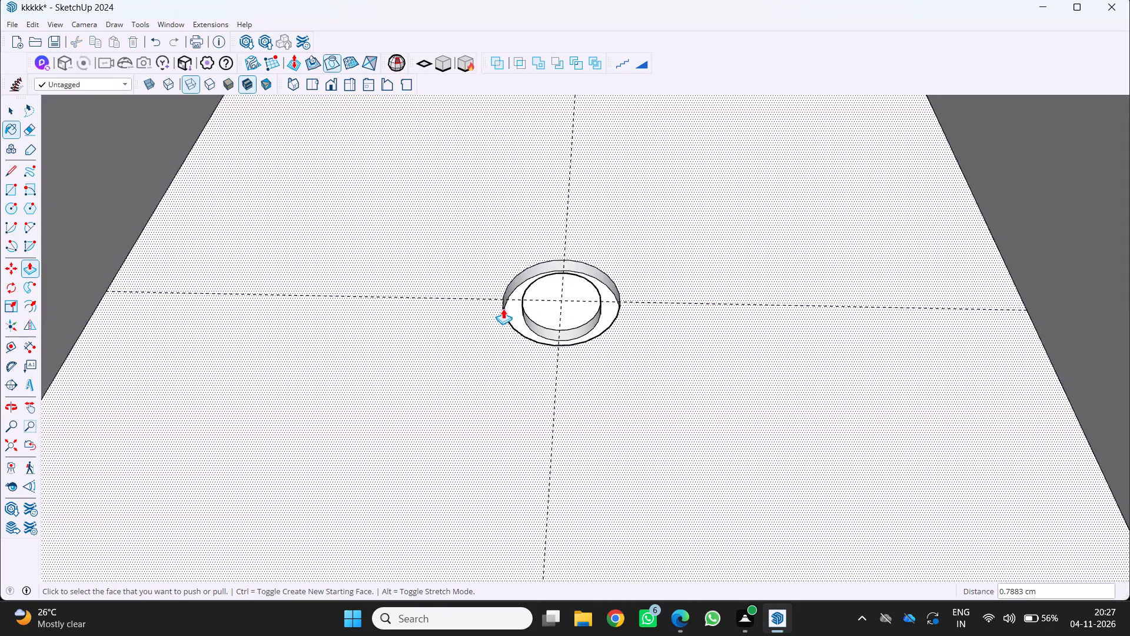
pyautogui.moveTo(513, 314); pyautogui.dragTo(513, 307)
pyautogui.click(513, 301)
pyautogui.click(513, 297)
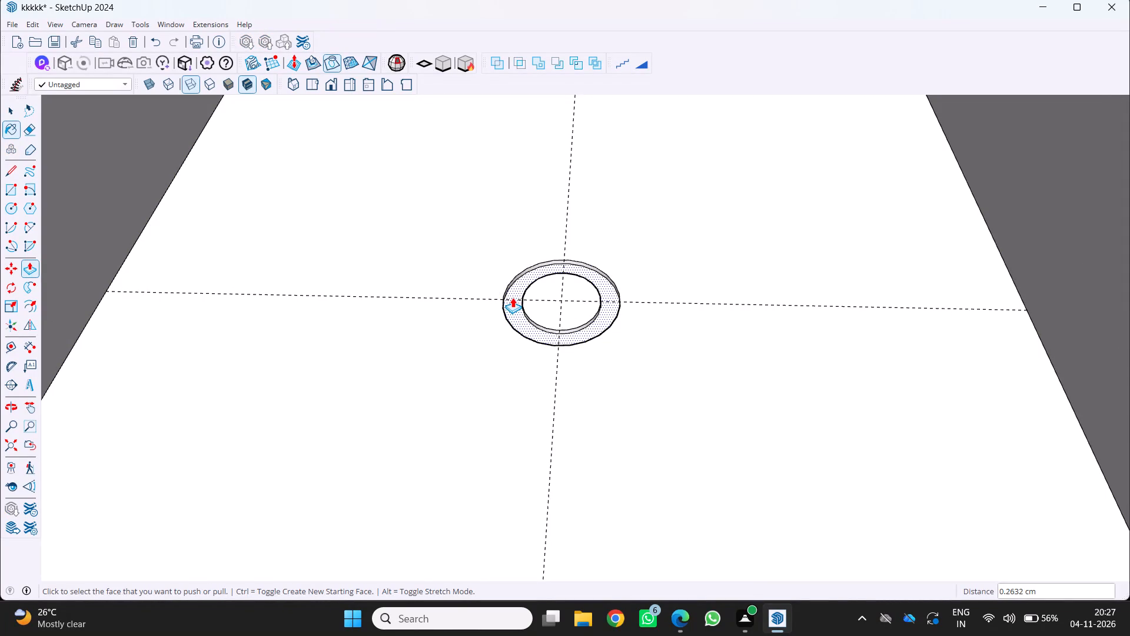
# Examine the drain ring in the basin floor and the surrounding countertop corner with its base cabinets.
pyautogui.scroll(-6, 487, 306)
pyautogui.moveTo(479, 278); pyautogui.dragTo(498, 264, button='middle')
pyautogui.middleClick(498, 264)
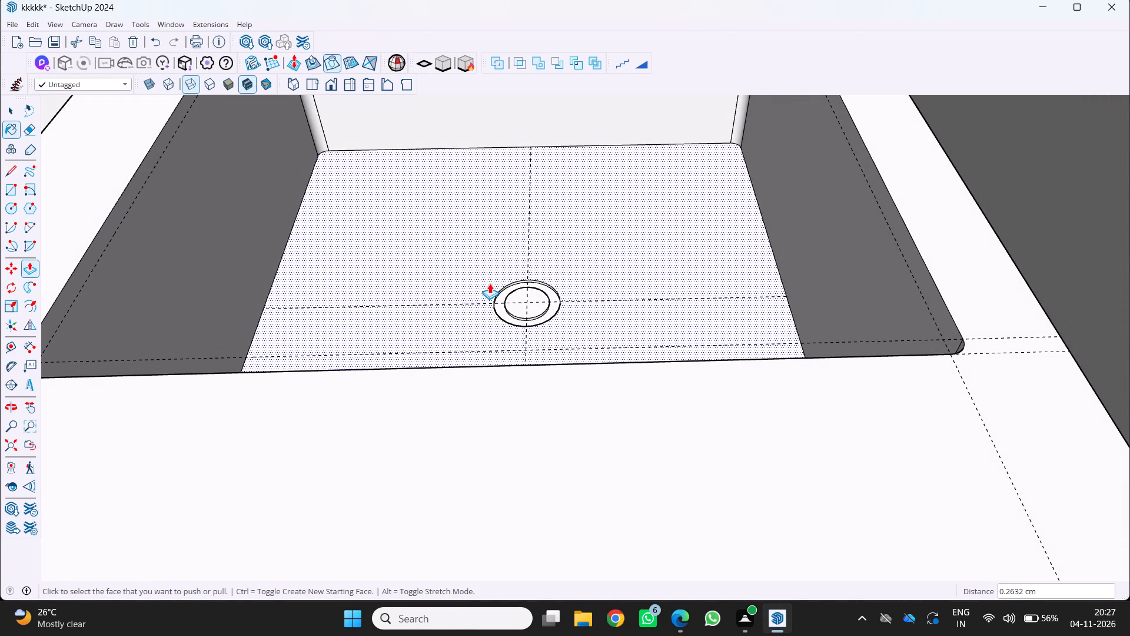
pyautogui.press('F5')
pyautogui.scroll(-4, 487, 300)
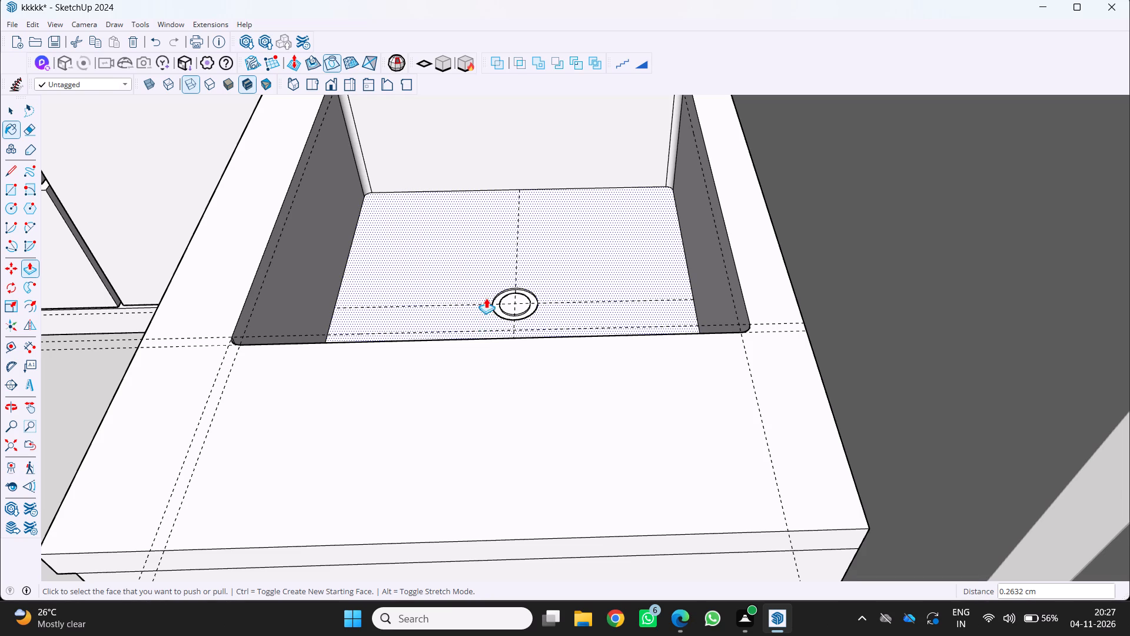
pyautogui.moveTo(486, 298); pyautogui.dragTo(484, 276, button='middle')
pyautogui.middleClick(484, 276)
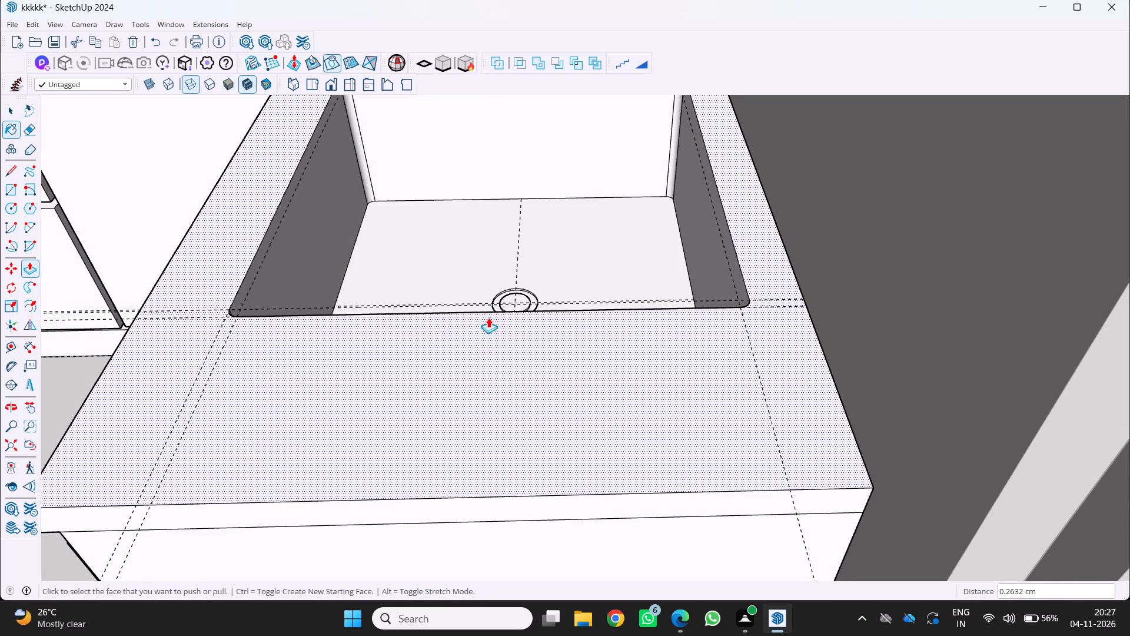
pyautogui.scroll(-6, 494, 305)
pyautogui.moveTo(493, 311); pyautogui.dragTo(702, 243, button='middle')
pyautogui.middleClick(702, 243)
pyautogui.scroll(-5, 702, 243)
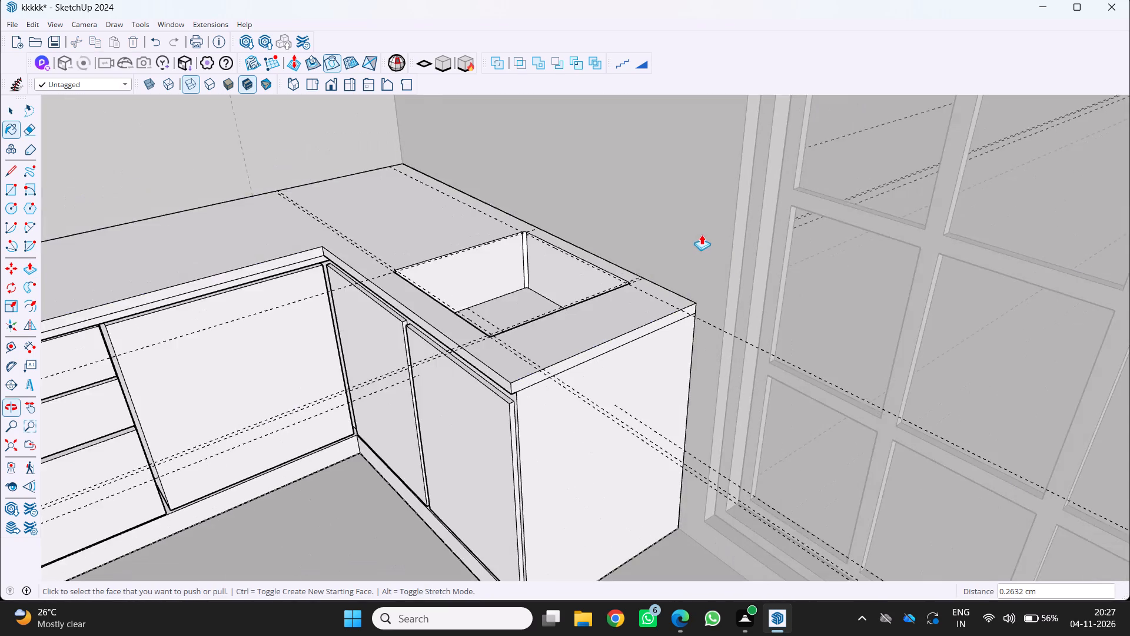
pyautogui.scroll(-4, 702, 234)
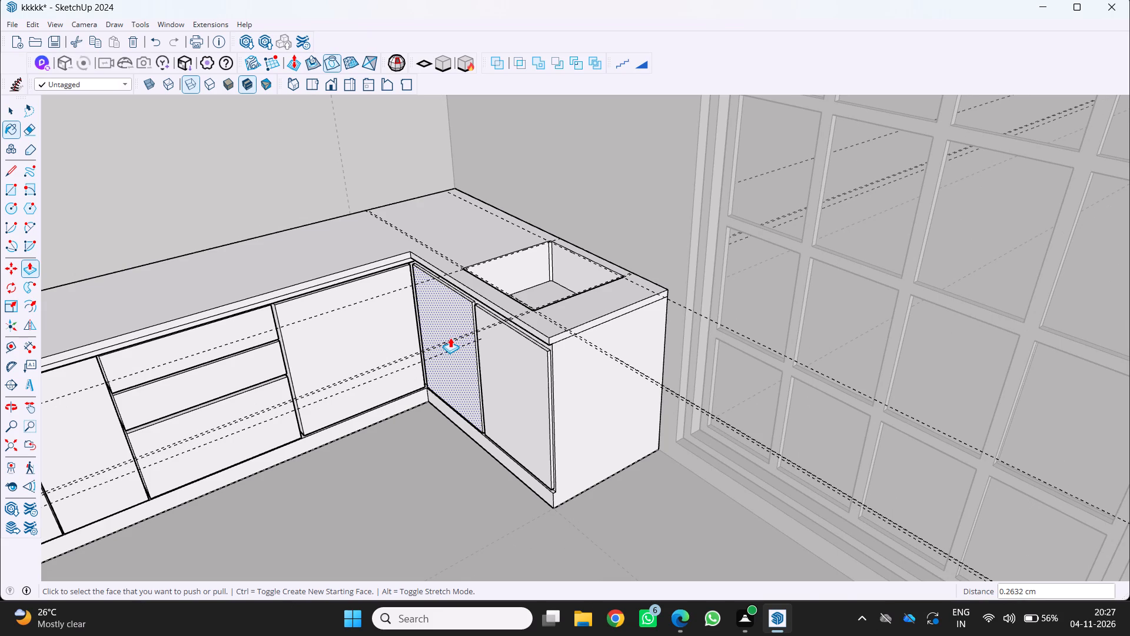
# Delete all the guides from the model.
pyautogui.moveTo(27, 21); pyautogui.dragTo(33, 24)
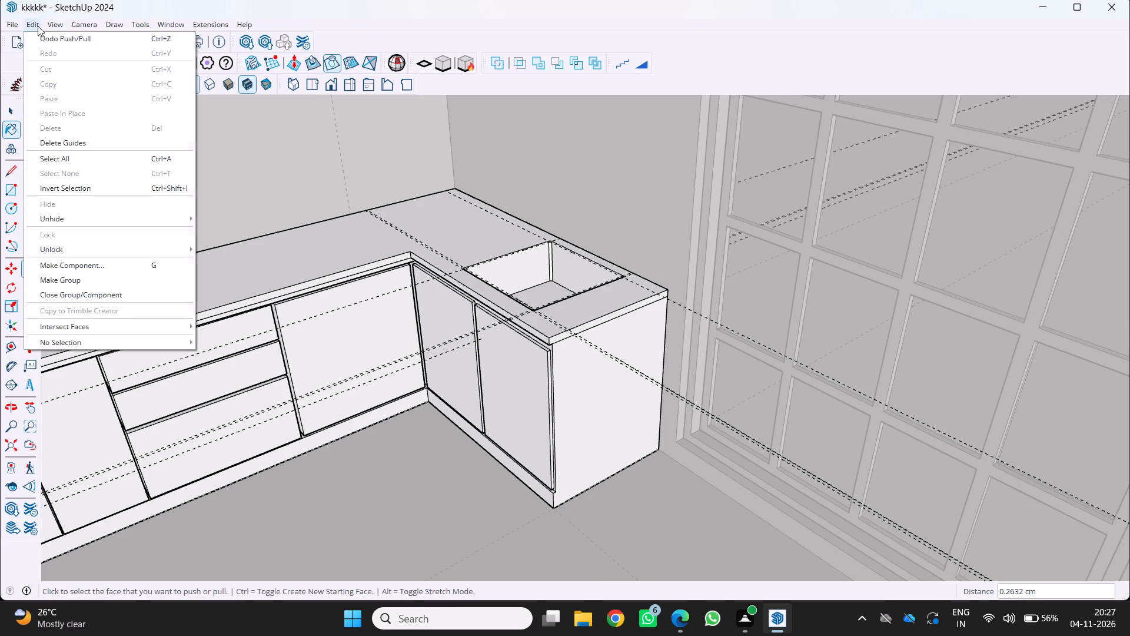
pyautogui.click(59, 139)
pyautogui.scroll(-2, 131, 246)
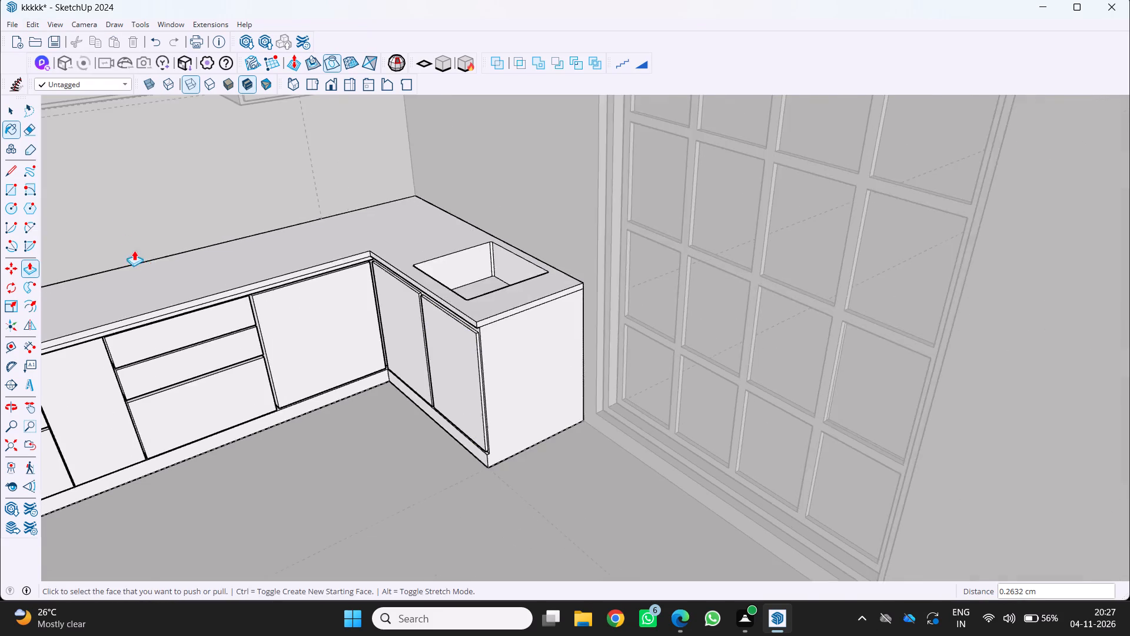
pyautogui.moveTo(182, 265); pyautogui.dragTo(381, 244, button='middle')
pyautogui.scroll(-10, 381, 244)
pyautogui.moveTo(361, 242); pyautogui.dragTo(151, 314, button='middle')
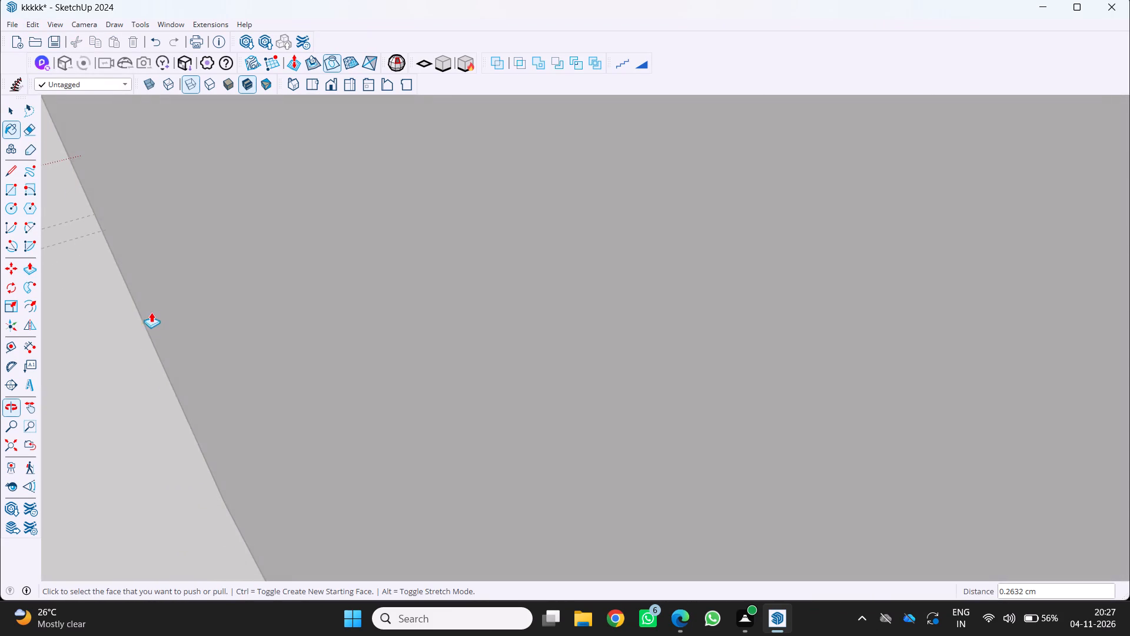
# Close the kitchen cabinetry group and return to editing the enclosing room group.
pyautogui.scroll(-20, 153, 309)
pyautogui.scroll(-4, 153, 309)
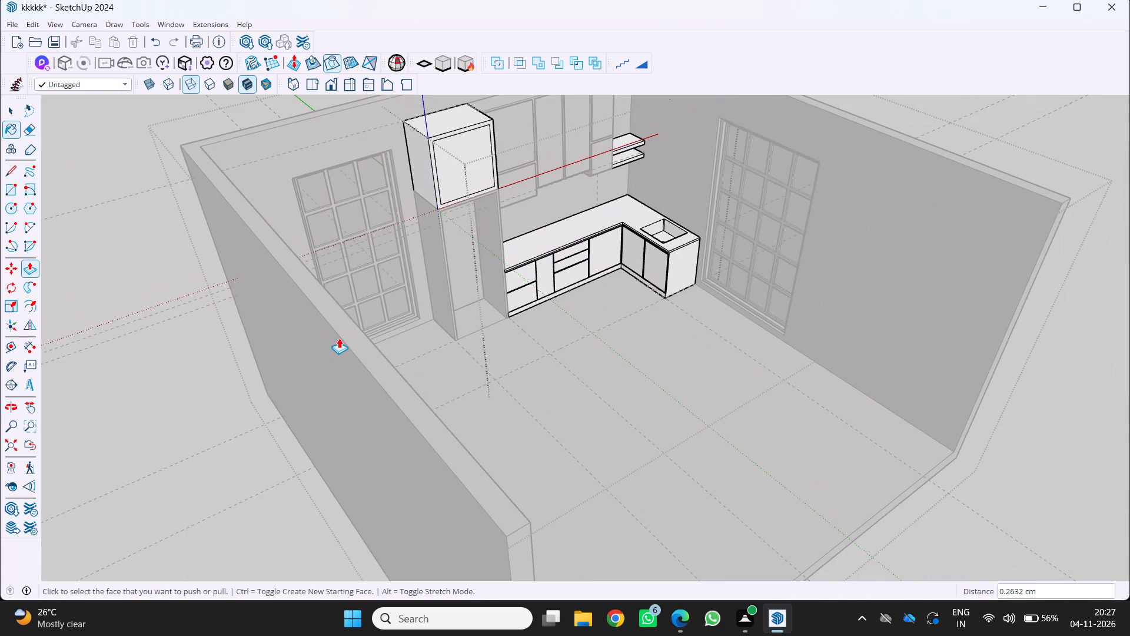
pyautogui.moveTo(339, 338); pyautogui.dragTo(103, 363, button='middle')
pyautogui.scroll(3, 327, 242)
pyautogui.moveTo(327, 244); pyautogui.dragTo(219, 159, button='middle')
pyautogui.middleClick(218, 156)
pyautogui.scroll(-9, 218, 156)
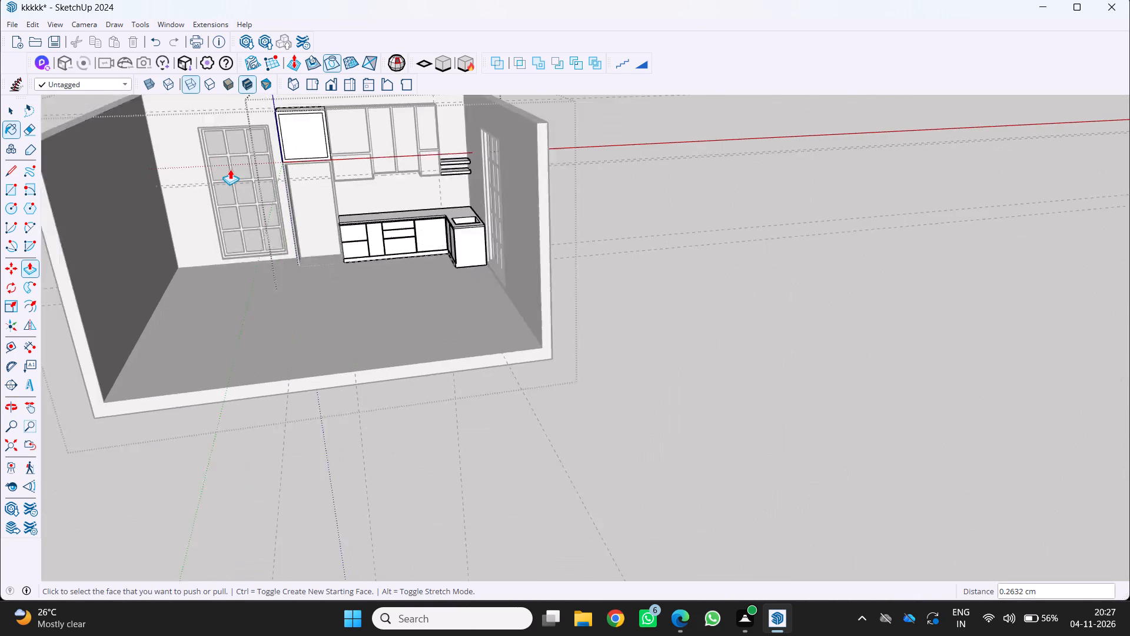
pyautogui.press('space')
pyautogui.click(261, 383)
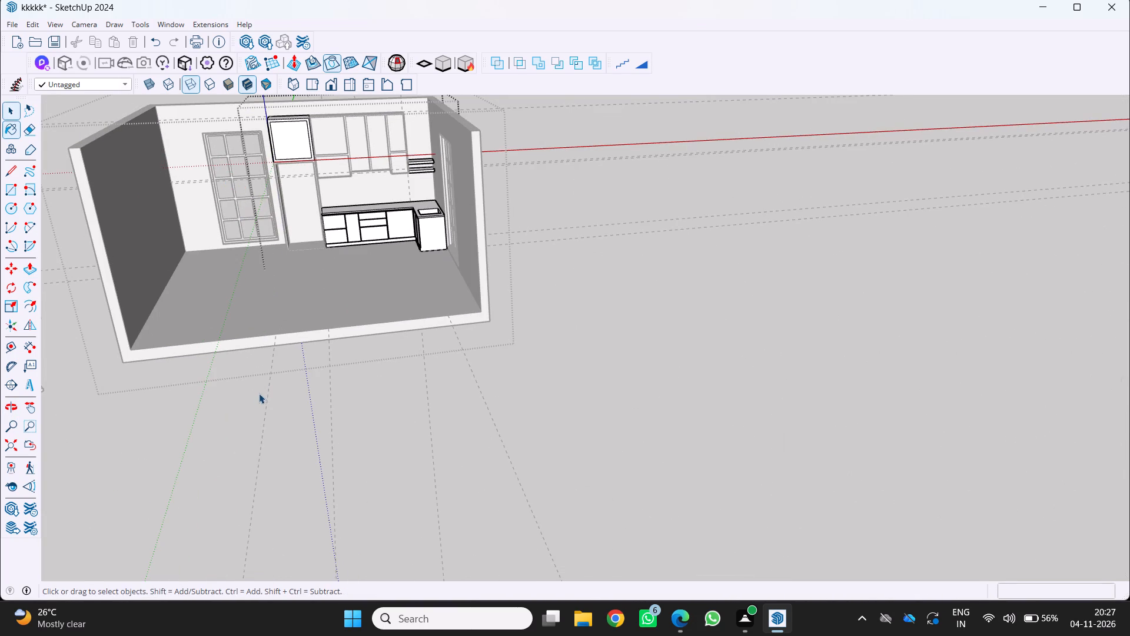
pyautogui.press('space')
pyautogui.doubleClick(251, 407)
# Delete all the remaining guides within the room group.
pyautogui.scroll(2, 247, 374)
pyautogui.moveTo(247, 373); pyautogui.dragTo(397, 385, button='middle')
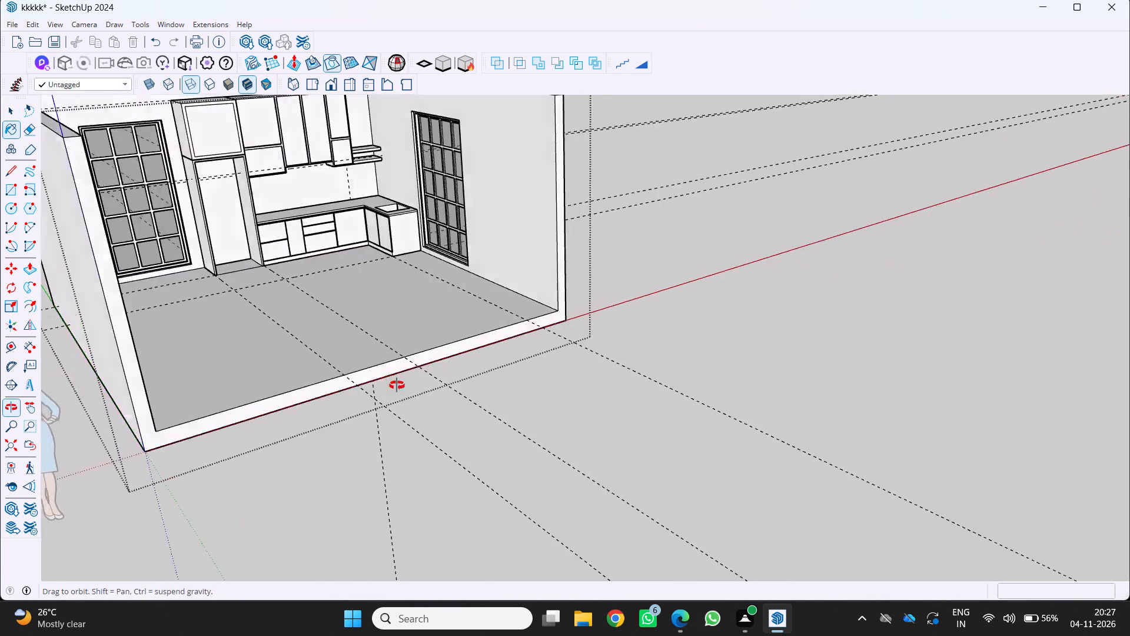
pyautogui.moveTo(397, 385); pyautogui.dragTo(426, 397, button='middle')
pyautogui.middleClick(428, 397)
pyautogui.middleClick(430, 398)
pyautogui.scroll(-4, 430, 398)
pyautogui.scroll(1, 408, 375)
pyautogui.moveTo(402, 374); pyautogui.dragTo(242, 302, button='middle')
pyautogui.scroll(4, 359, 296)
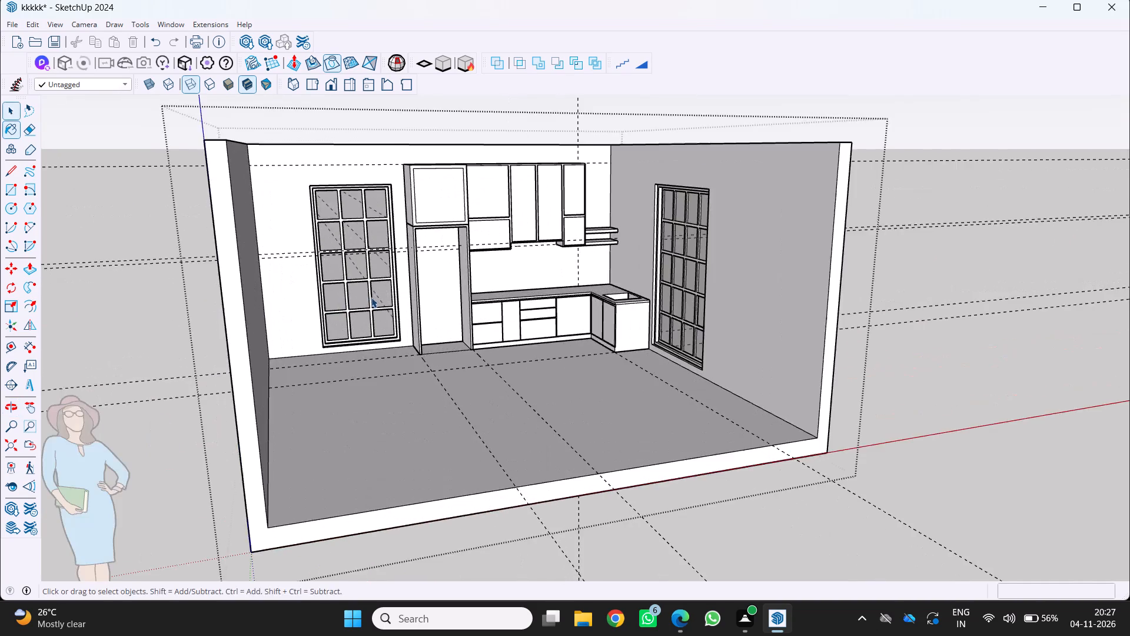
pyautogui.moveTo(371, 297); pyautogui.dragTo(277, 285, button='middle')
pyautogui.scroll(1, 277, 285)
pyautogui.middleClick(276, 285)
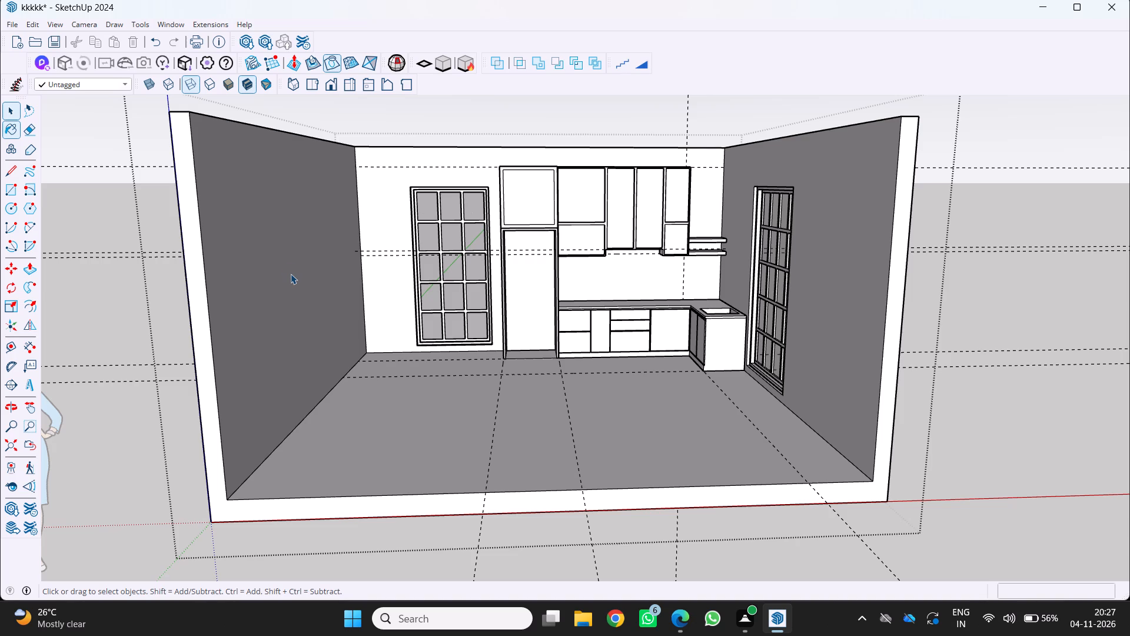
pyautogui.moveTo(298, 355); pyautogui.dragTo(289, 389, button='middle')
pyautogui.middleClick(289, 389)
pyautogui.scroll(-5, 285, 383)
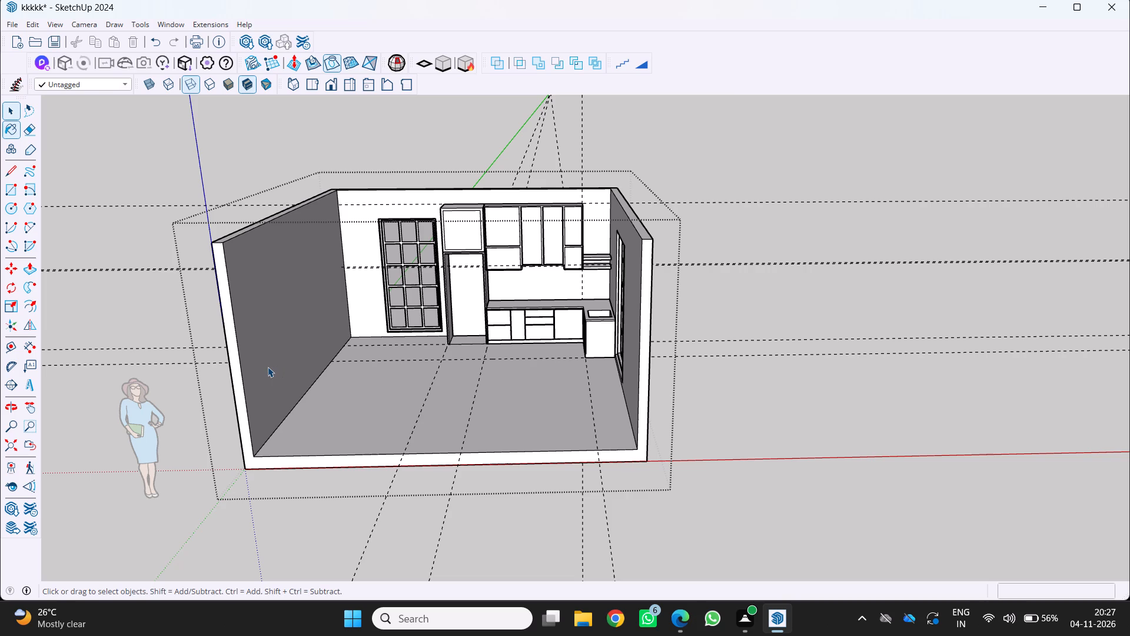
pyautogui.click(38, 24)
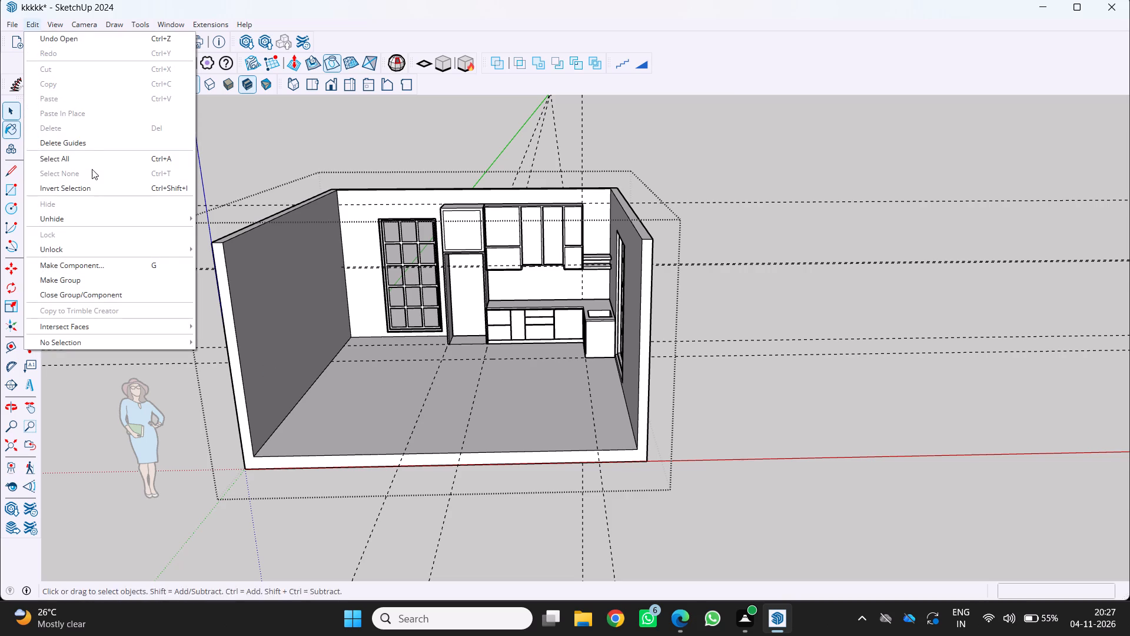
pyautogui.click(86, 144)
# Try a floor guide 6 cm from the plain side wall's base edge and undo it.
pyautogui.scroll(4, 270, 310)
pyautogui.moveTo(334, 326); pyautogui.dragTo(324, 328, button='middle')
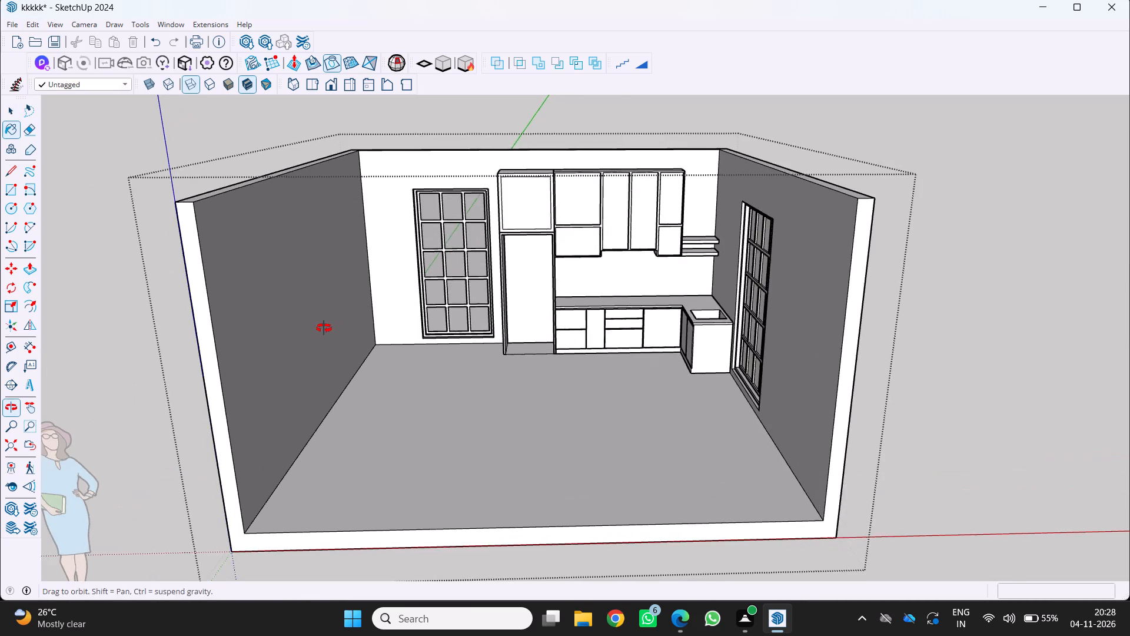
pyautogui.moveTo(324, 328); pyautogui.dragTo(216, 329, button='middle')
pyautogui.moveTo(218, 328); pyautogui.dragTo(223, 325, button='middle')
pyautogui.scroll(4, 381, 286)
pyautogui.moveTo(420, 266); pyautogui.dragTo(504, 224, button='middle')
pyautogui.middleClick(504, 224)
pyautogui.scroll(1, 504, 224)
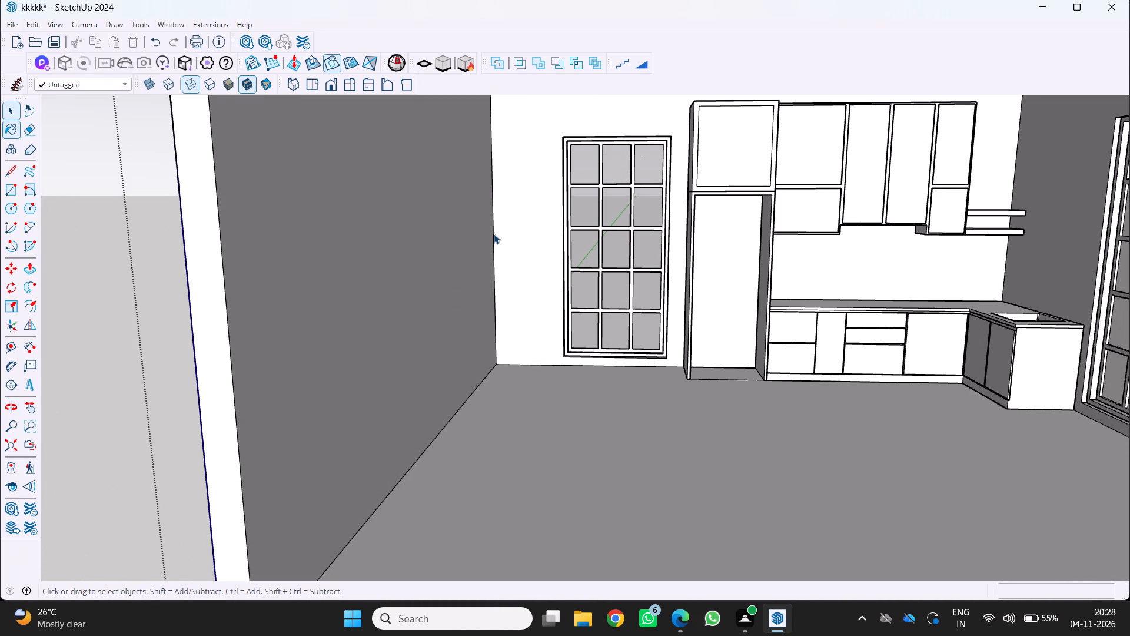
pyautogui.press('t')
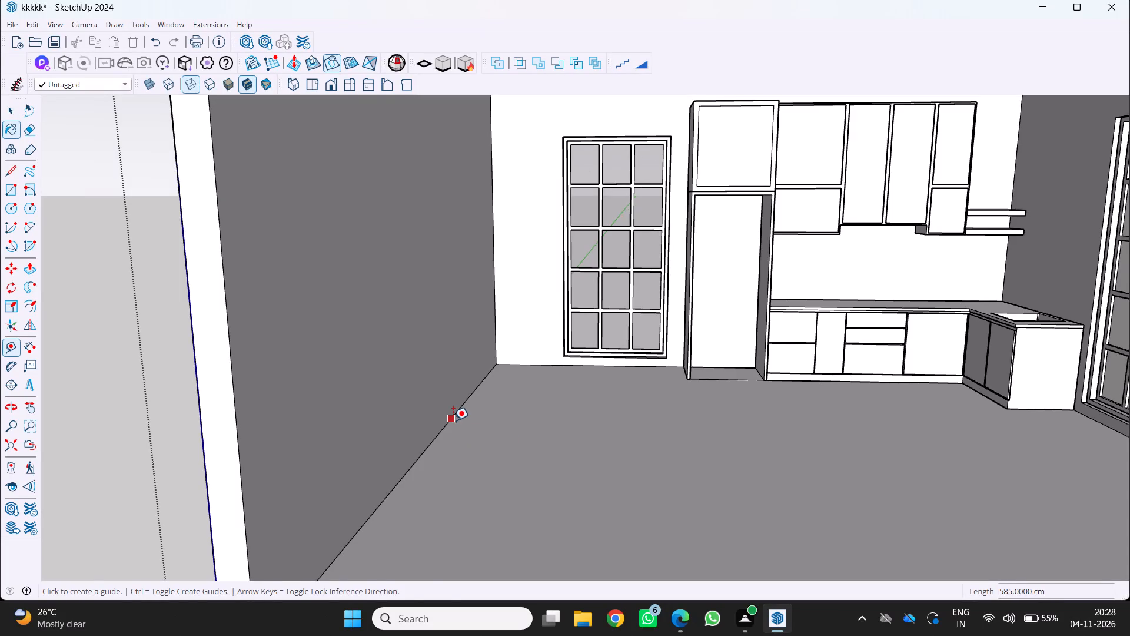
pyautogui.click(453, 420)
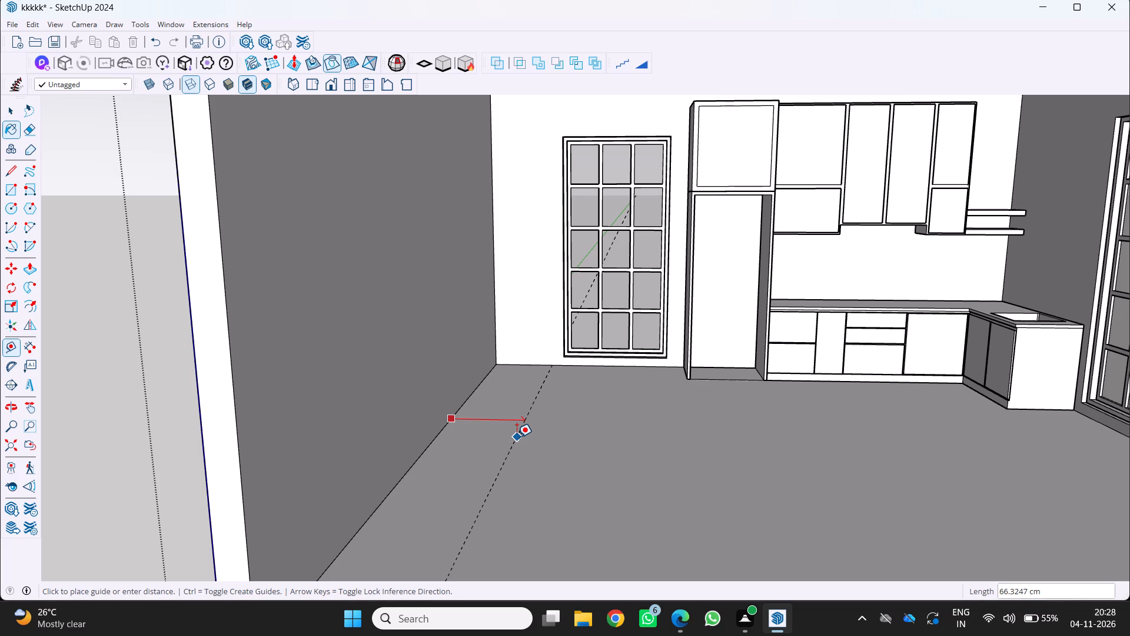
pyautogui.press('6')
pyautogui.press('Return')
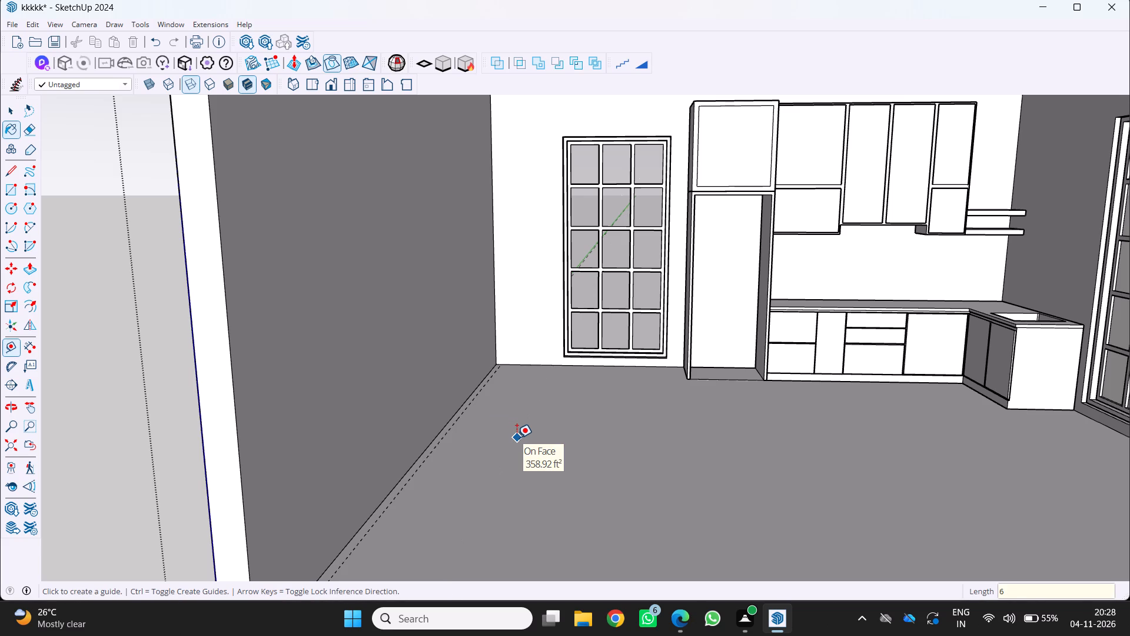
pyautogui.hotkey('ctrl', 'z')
# Place floor guides 60 cm from the plain side wall and 240 cm from the back window wall.
pyautogui.click(436, 437)
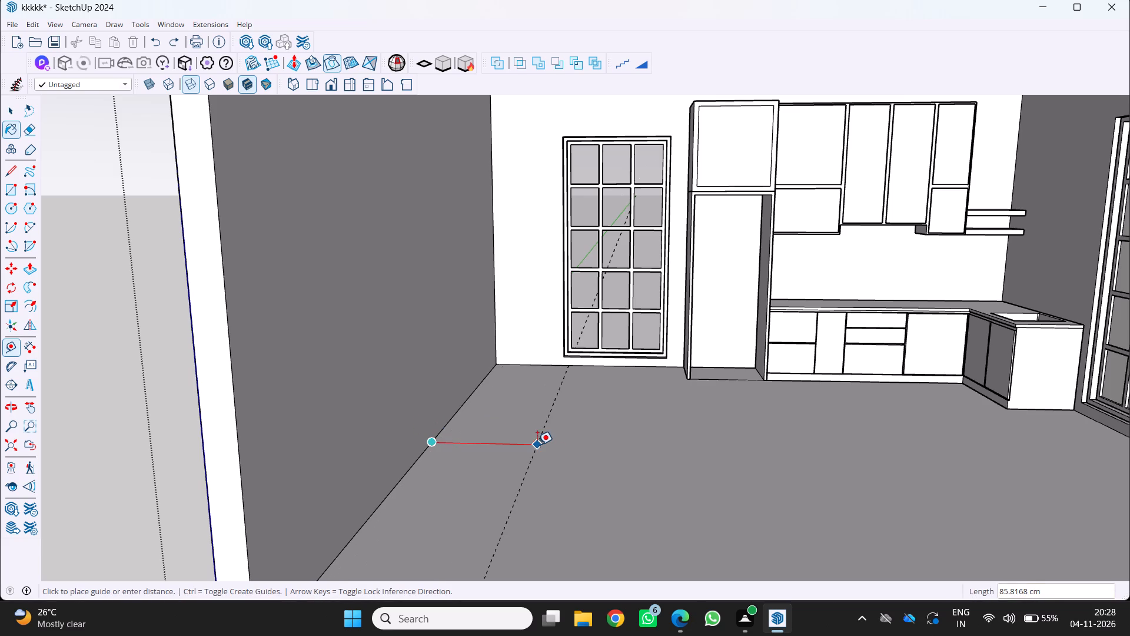
pyautogui.write('60')
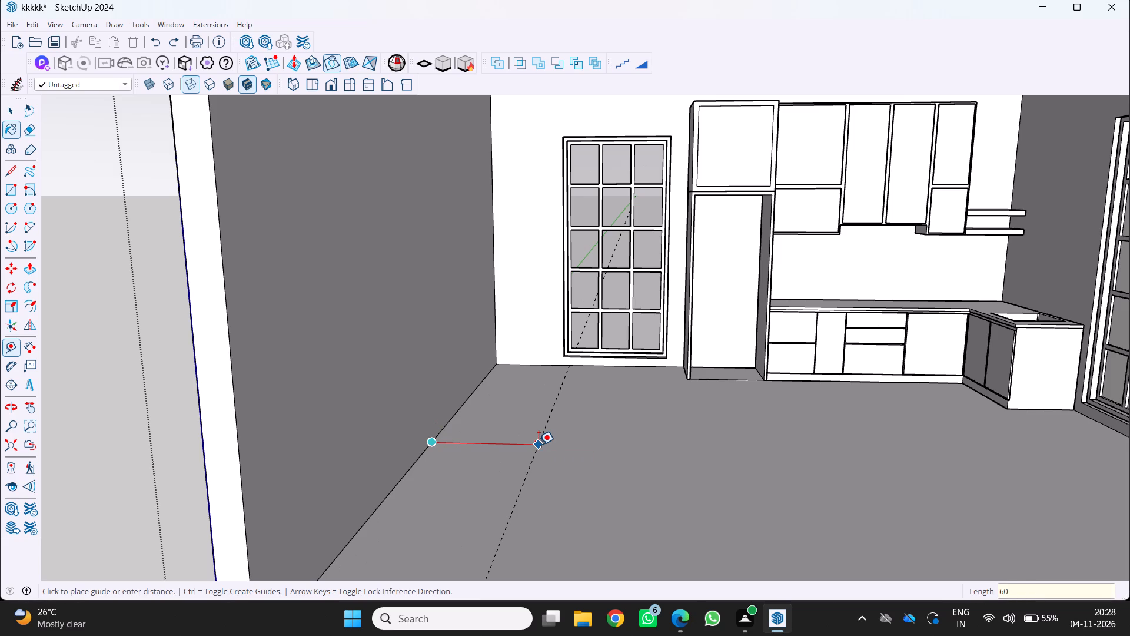
pyautogui.press('Return')
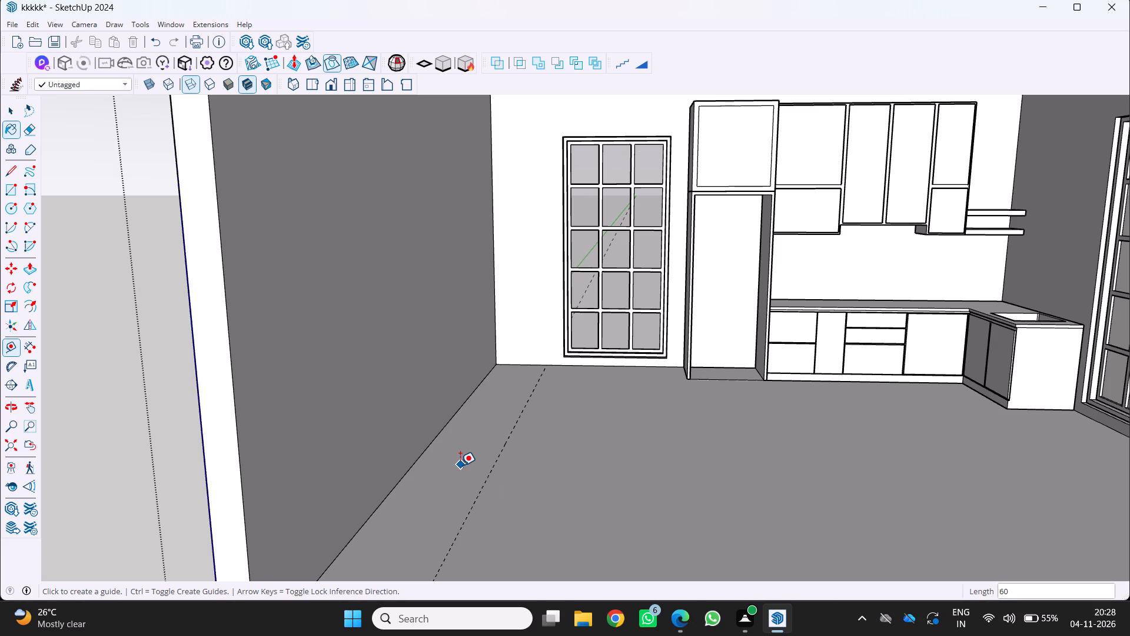
pyautogui.click(512, 362)
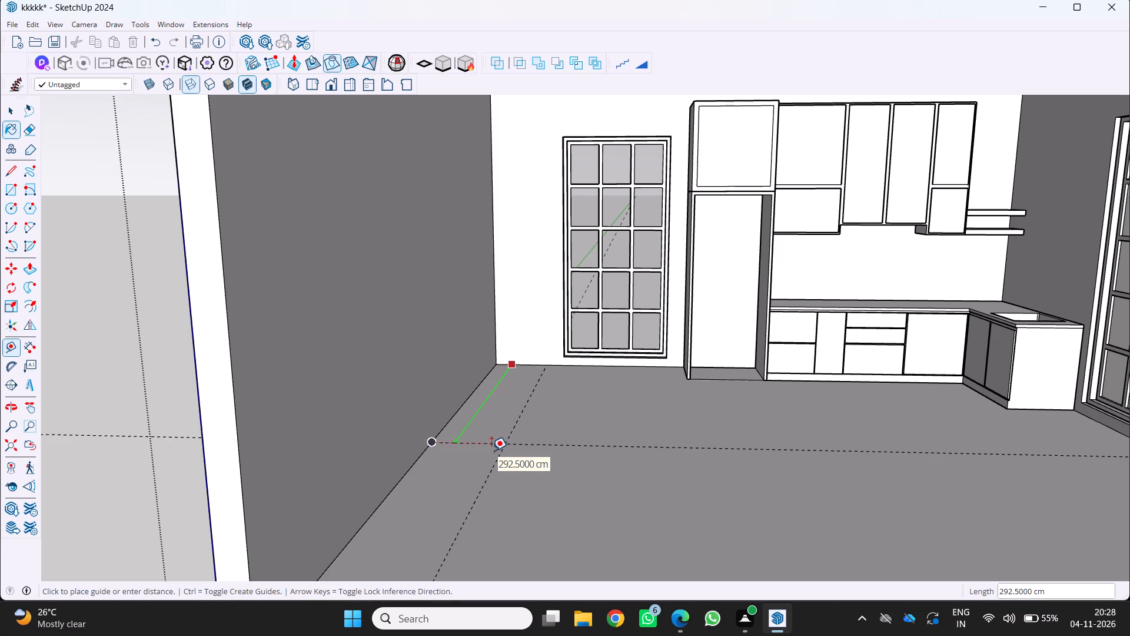
pyautogui.write('240')
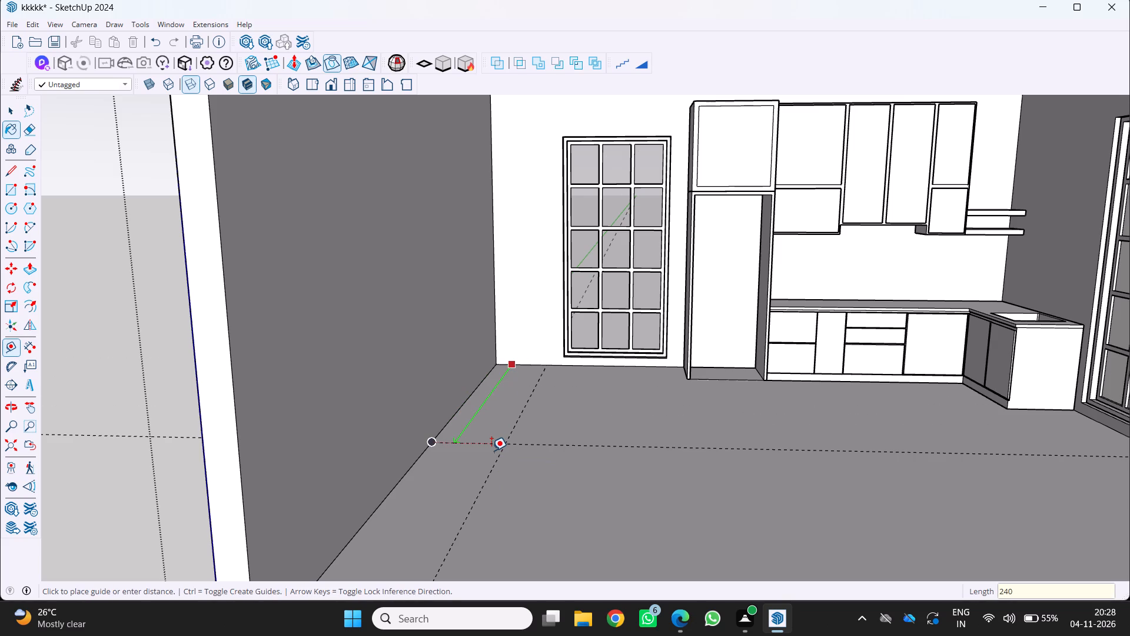
pyautogui.press('Return')
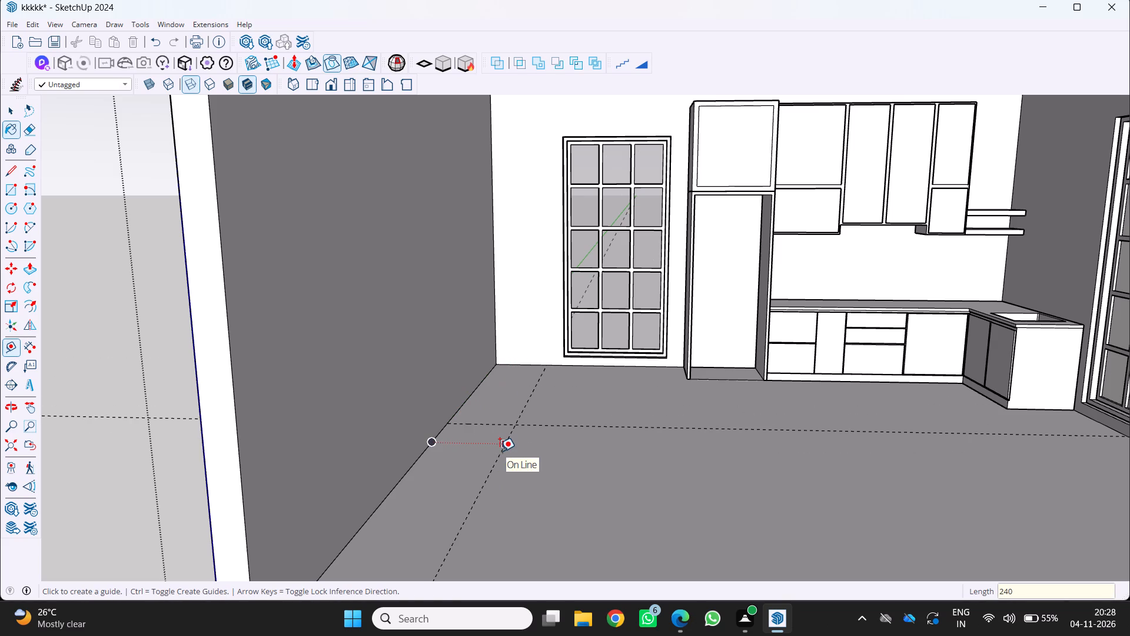
# Draw a 240 x 60 cm rectangle on the floor in the corner between the plain side wall and the window wall.
pyautogui.moveTo(496, 450); pyautogui.dragTo(449, 425, button='middle')
pyautogui.scroll(-1, 453, 410)
pyautogui.scroll(2, 457, 389)
pyautogui.moveTo(458, 385); pyautogui.dragTo(540, 432, button='middle')
pyautogui.middleClick(540, 432)
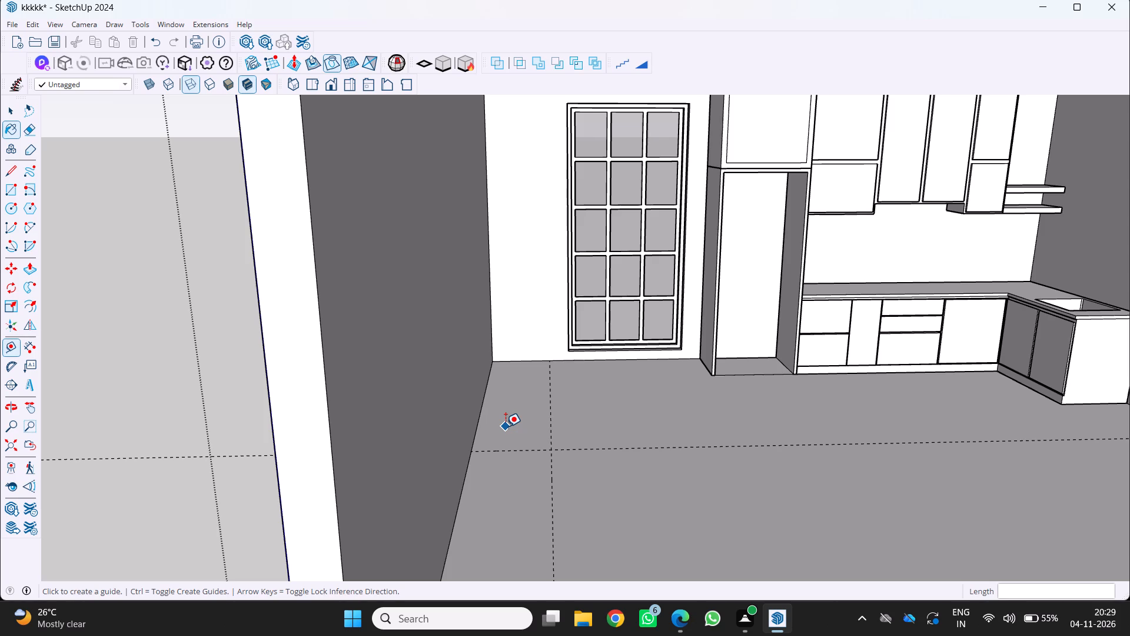
pyautogui.moveTo(506, 426); pyautogui.dragTo(466, 432, button='middle')
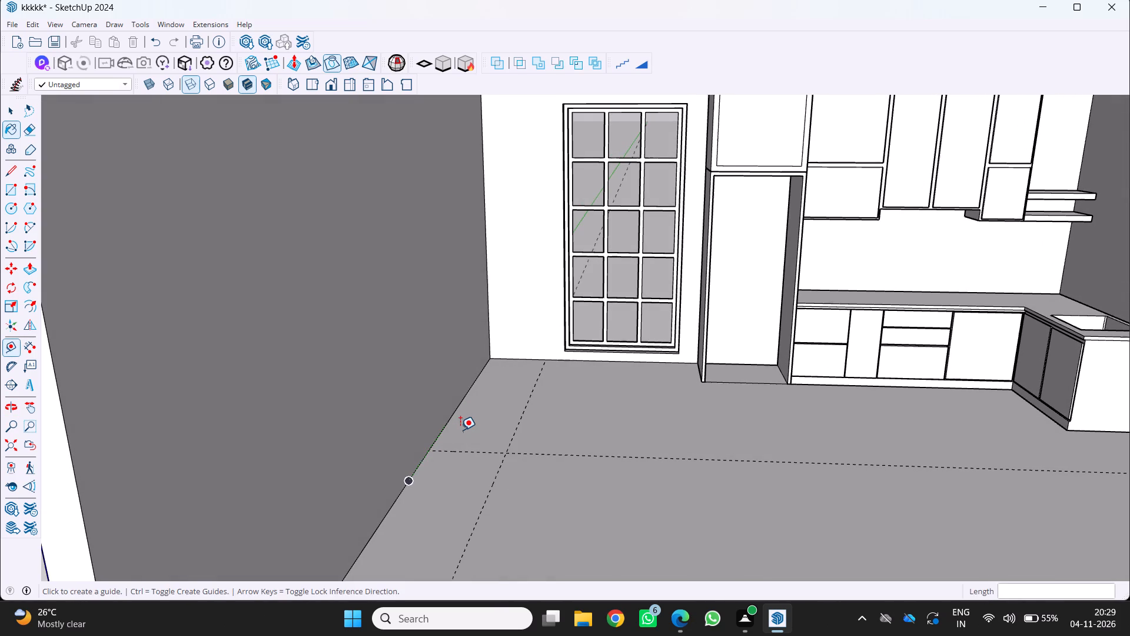
pyautogui.scroll(-6, 457, 429)
pyautogui.moveTo(459, 423); pyautogui.dragTo(454, 415, button='middle')
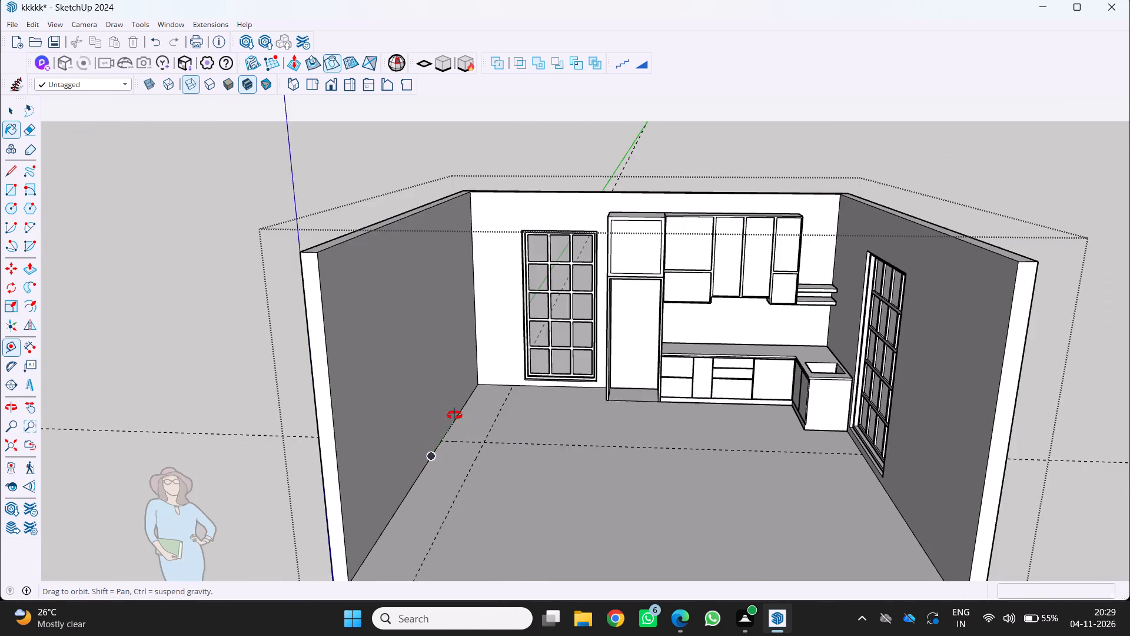
pyautogui.moveTo(454, 415); pyautogui.dragTo(447, 390, button='middle')
pyautogui.scroll(1, 447, 390)
pyautogui.scroll(1, 487, 462)
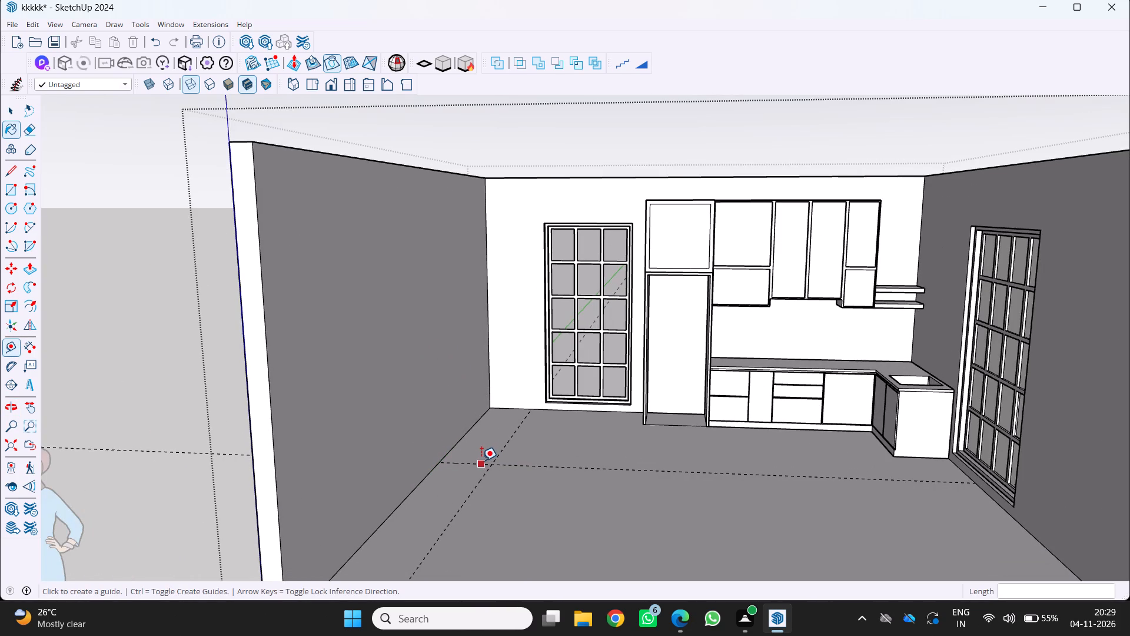
pyautogui.scroll(3, 489, 466)
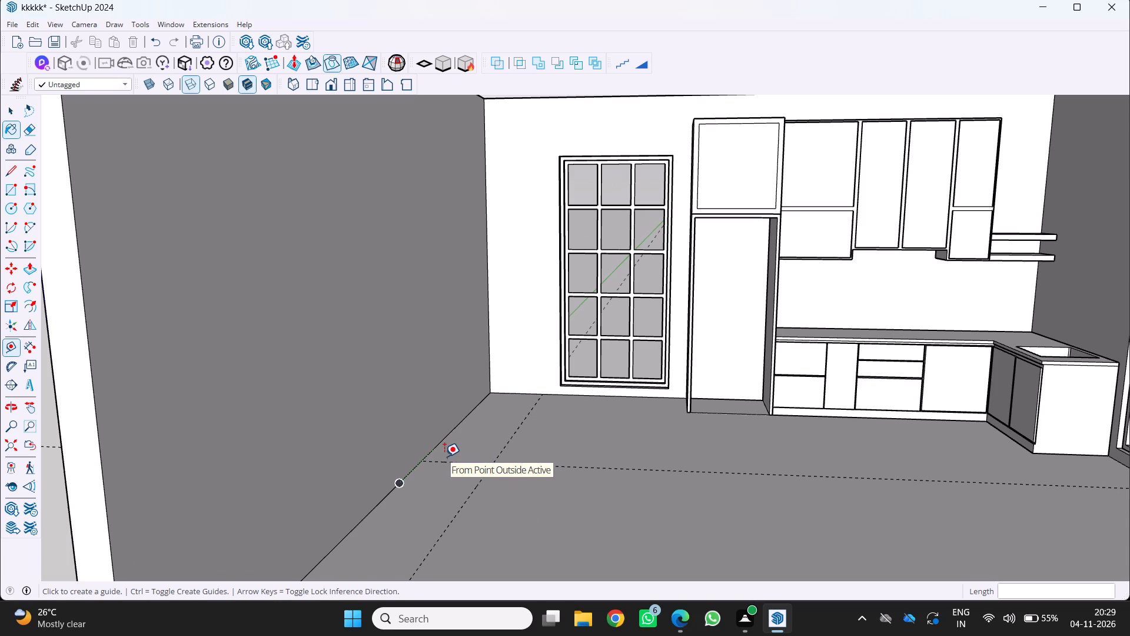
pyautogui.press('r')
pyautogui.click(426, 461)
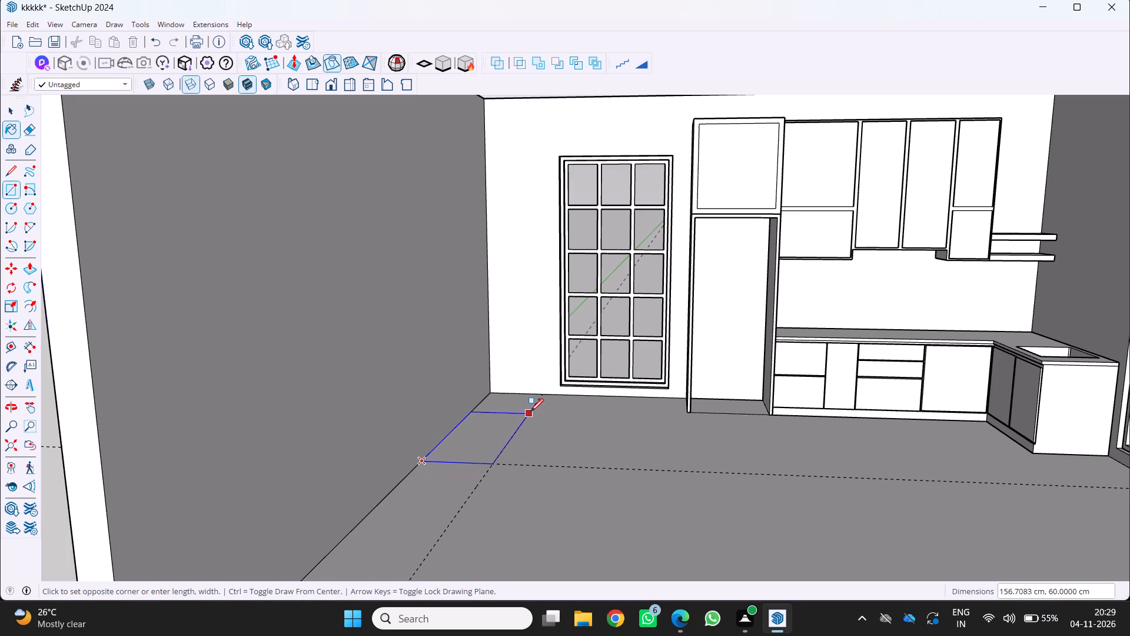
pyautogui.scroll(10, 531, 410)
pyautogui.click(553, 384)
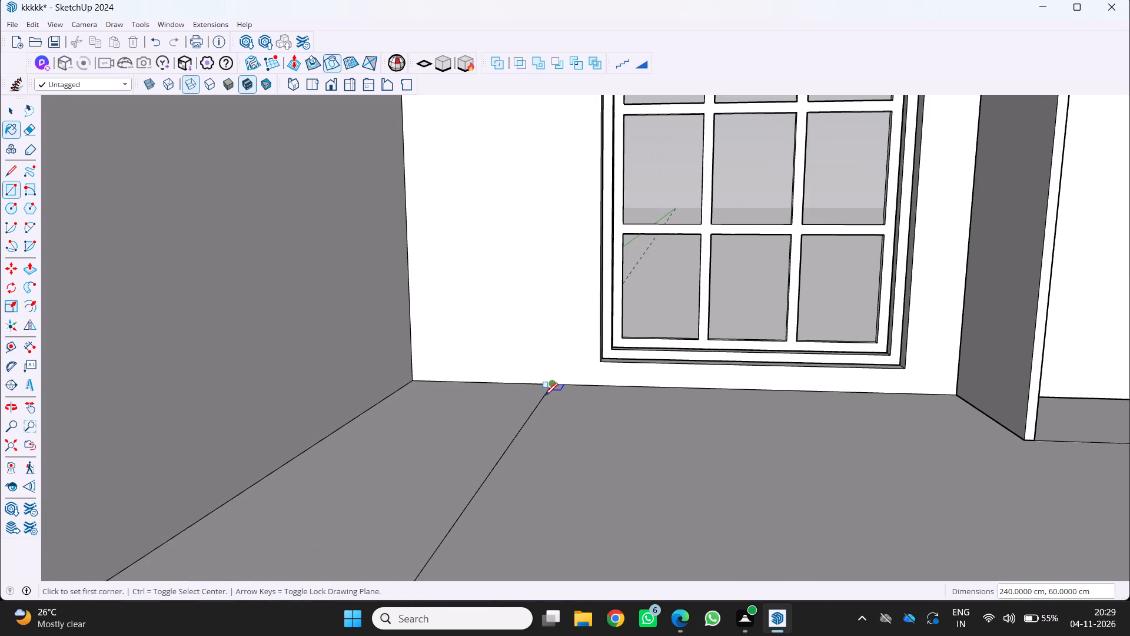
# Group the corner floor rectangle together with its edges.
pyautogui.scroll(-10, 525, 410)
pyautogui.press('space')
pyautogui.click(434, 438)
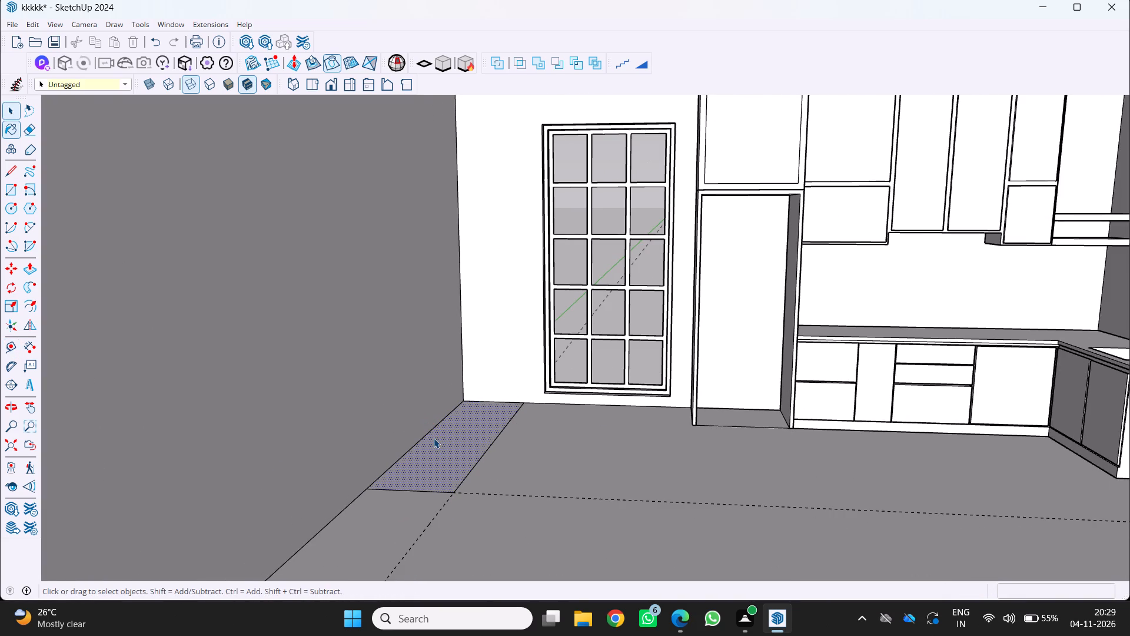
pyautogui.rightClick(434, 438)
pyautogui.click(441, 457)
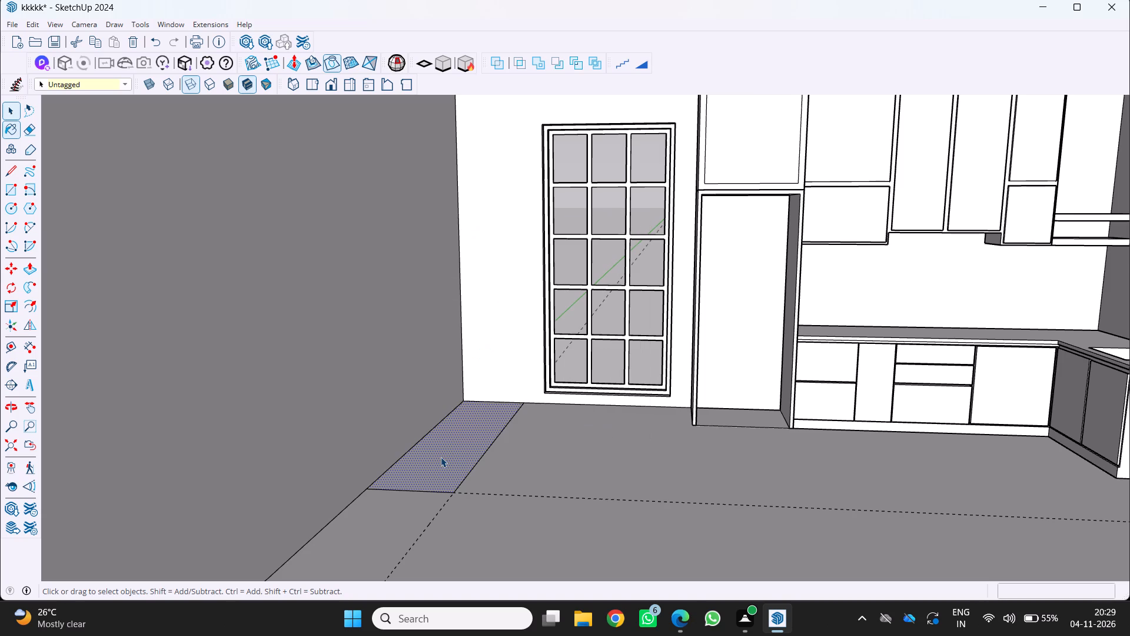
pyautogui.doubleClick(441, 457)
pyautogui.rightClick(437, 456)
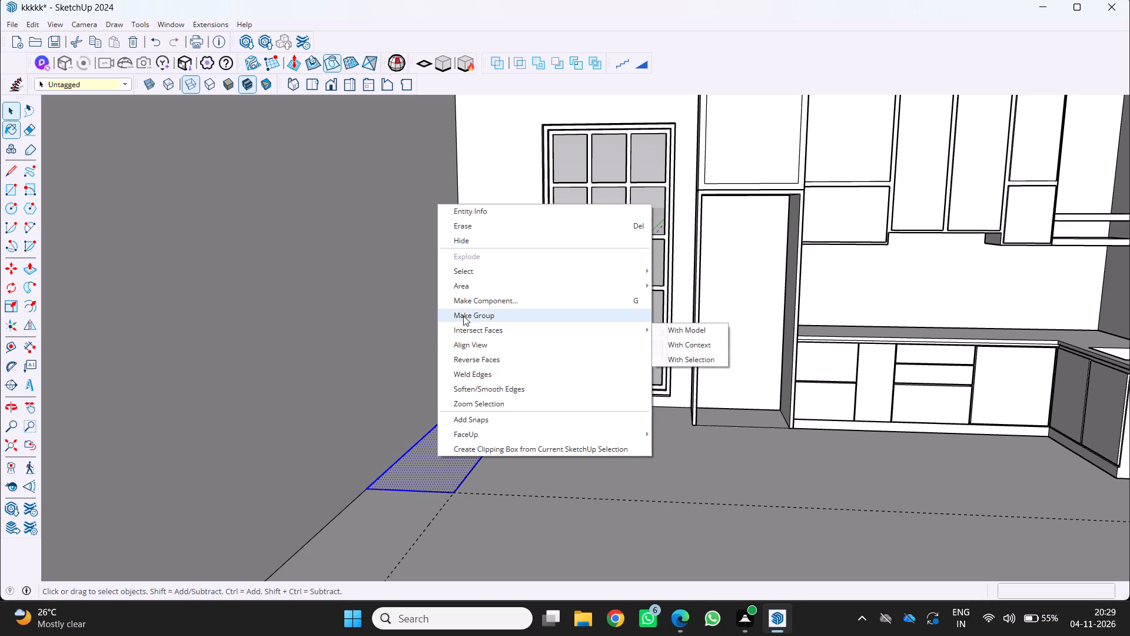
pyautogui.click(463, 316)
# Open the corner floor rectangle's group and extrude the face upward about 278 cm as a tall unit.
pyautogui.moveTo(443, 417); pyautogui.dragTo(356, 446, button='middle')
pyautogui.scroll(3, 410, 415)
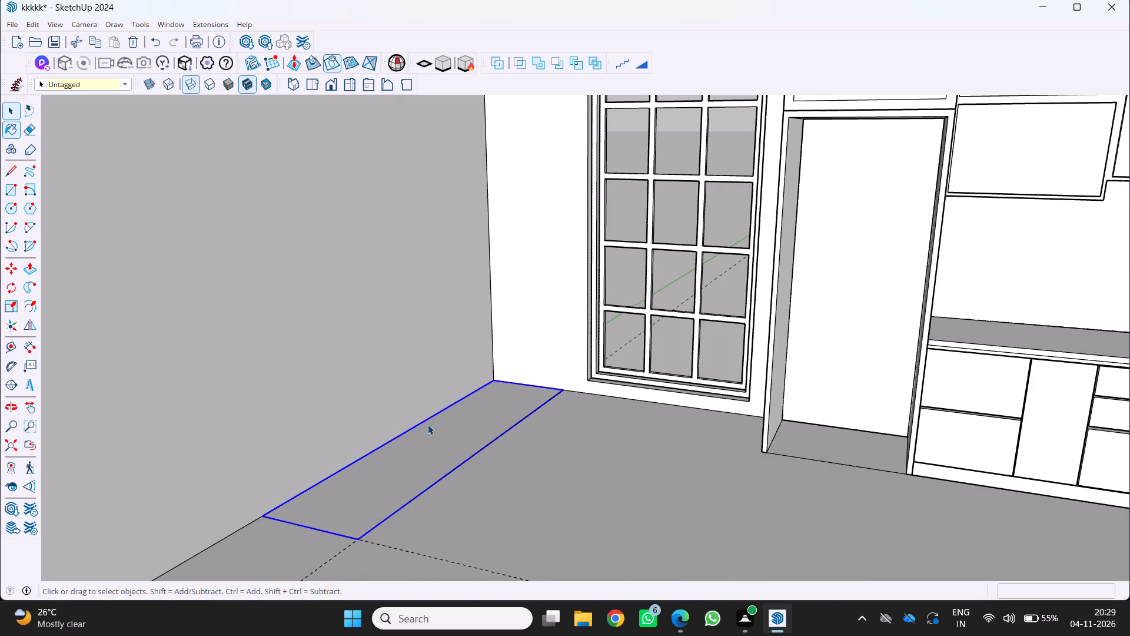
pyautogui.press('p')
pyautogui.doubleClick(427, 442)
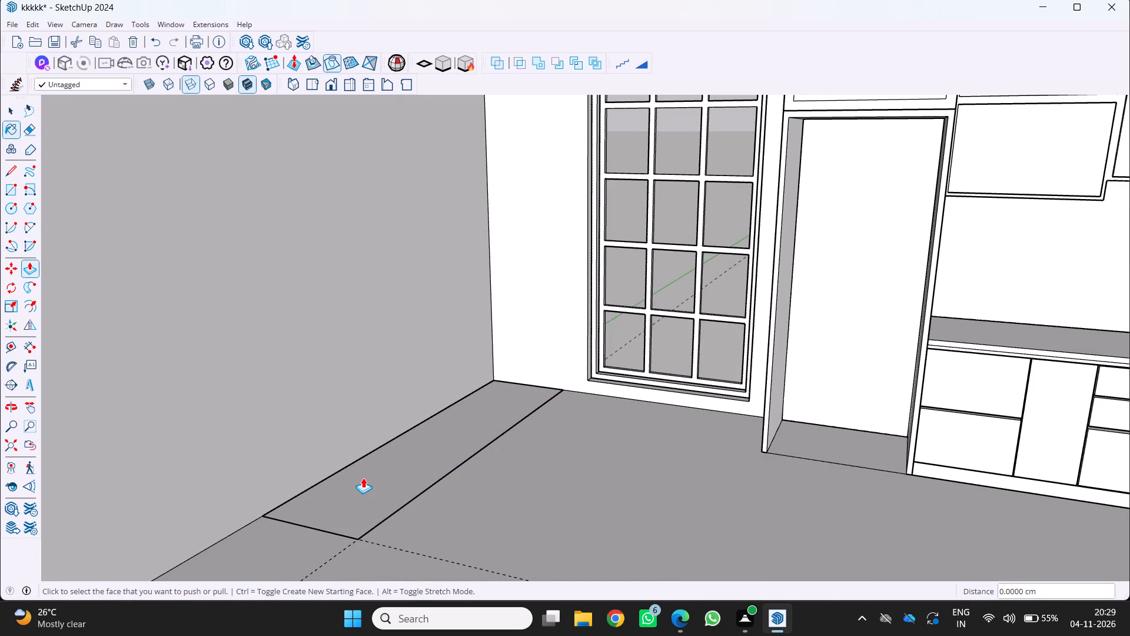
pyautogui.press('space')
pyautogui.tripleClick(373, 479)
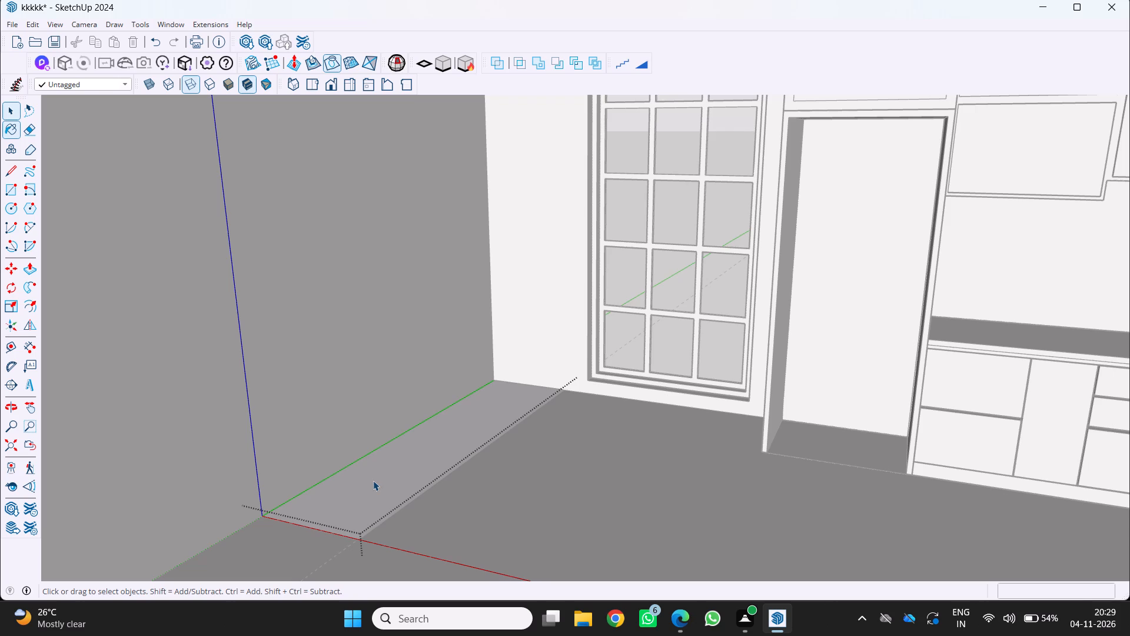
pyautogui.click(373, 481)
pyautogui.press('p')
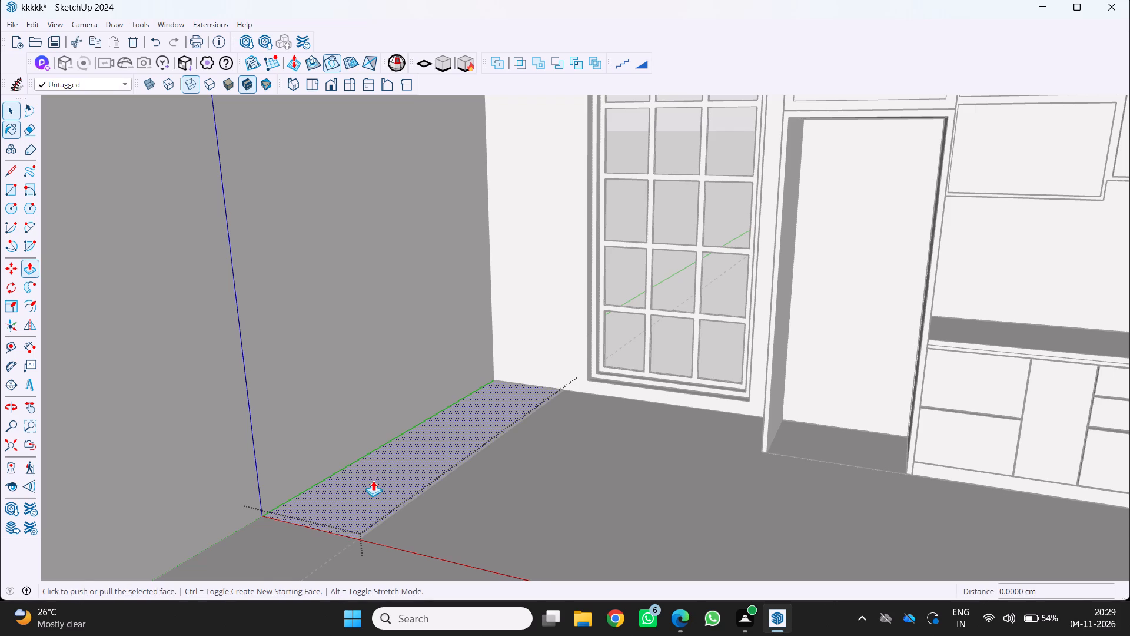
pyautogui.click(376, 478)
pyautogui.scroll(-10, 385, 395)
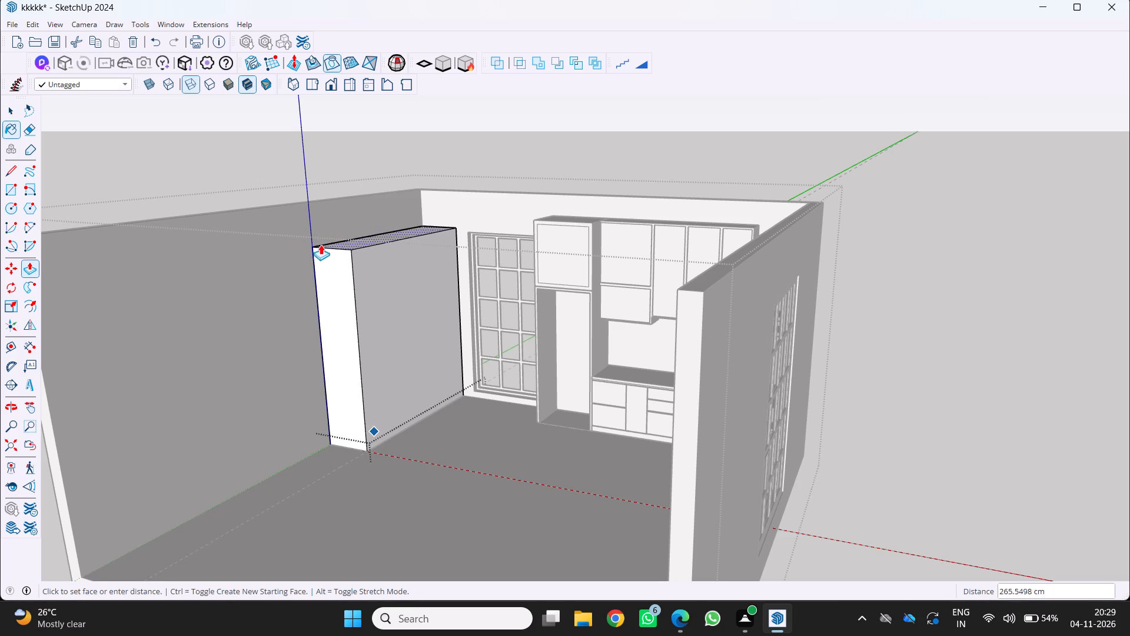
pyautogui.click(302, 235)
# Place a guide 10 cm above the bottom edge of the tall unit's long front face.
pyautogui.moveTo(304, 282); pyautogui.dragTo(304, 281, button='middle')
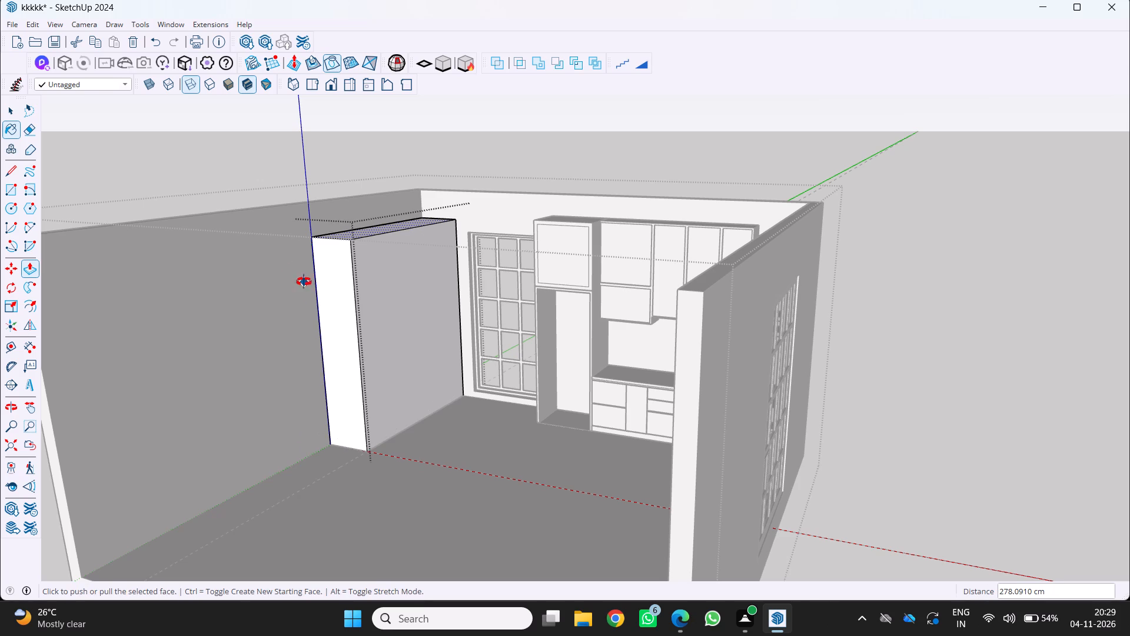
pyautogui.moveTo(304, 281); pyautogui.dragTo(200, 201, button='middle')
pyautogui.moveTo(201, 205); pyautogui.dragTo(337, 263, button='middle')
pyautogui.middleClick(337, 270)
pyautogui.middleClick(337, 274)
pyautogui.scroll(-4, 298, 316)
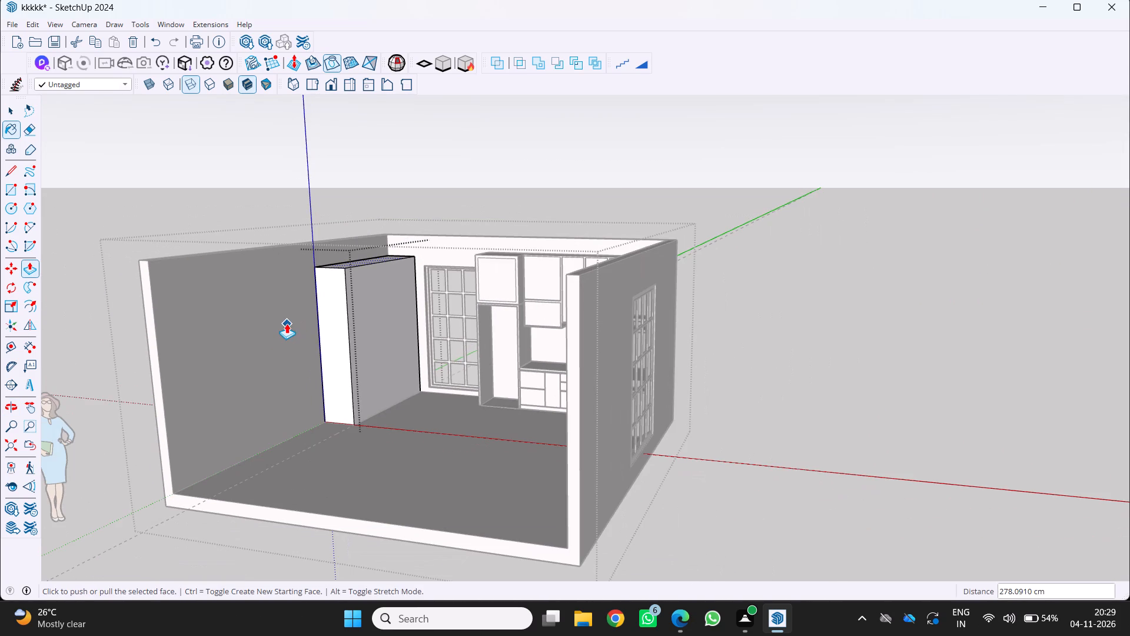
pyautogui.scroll(-1, 277, 323)
pyautogui.moveTo(282, 343); pyautogui.dragTo(240, 313, button='middle')
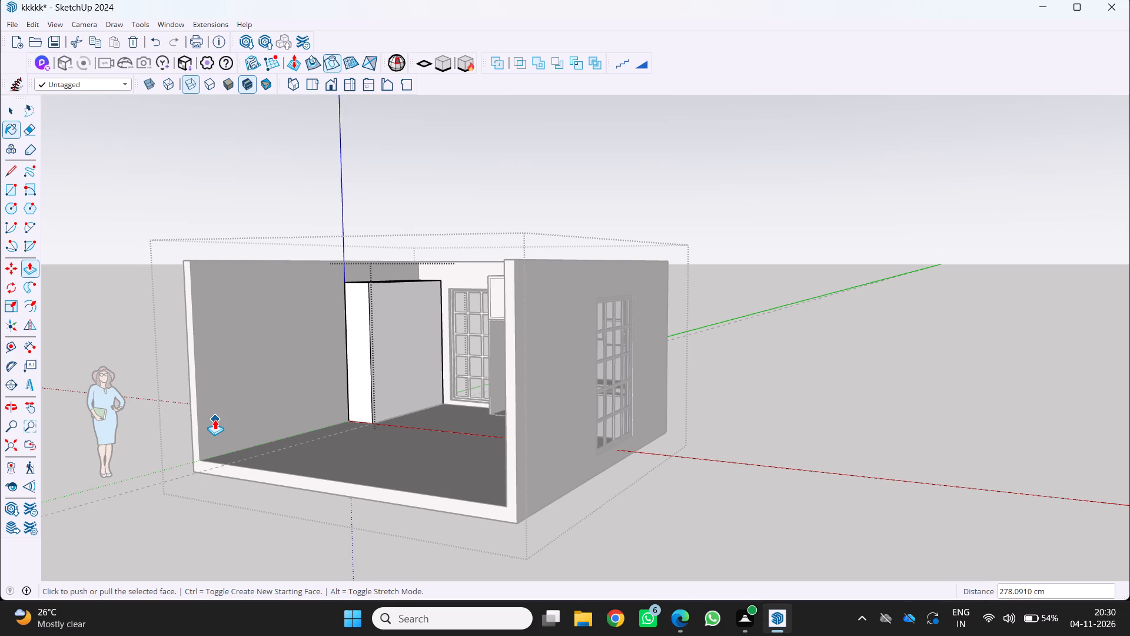
pyautogui.scroll(2, 426, 366)
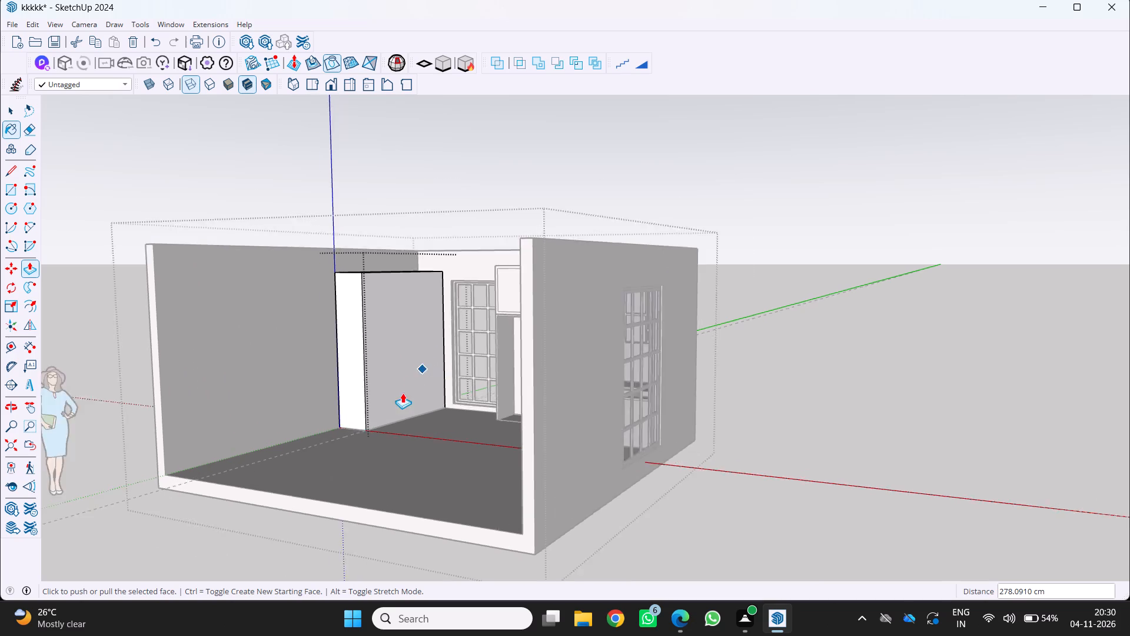
pyautogui.scroll(13, 403, 393)
pyautogui.moveTo(441, 465); pyautogui.dragTo(365, 492, button='middle')
pyautogui.middleClick(365, 492)
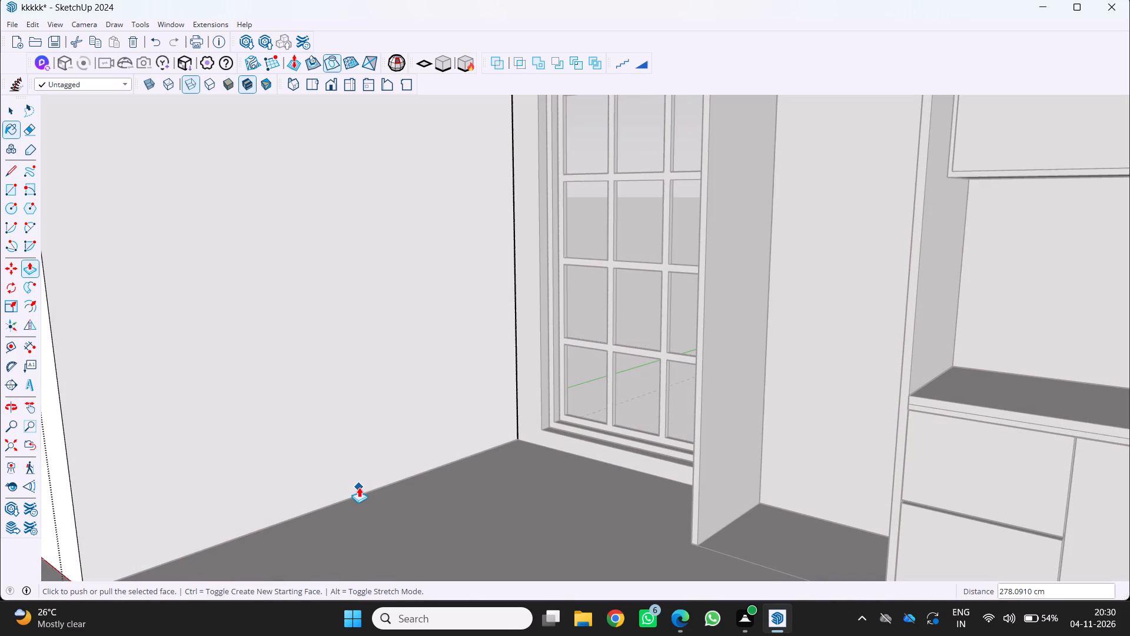
pyautogui.press('t')
pyautogui.moveTo(355, 496); pyautogui.dragTo(352, 491)
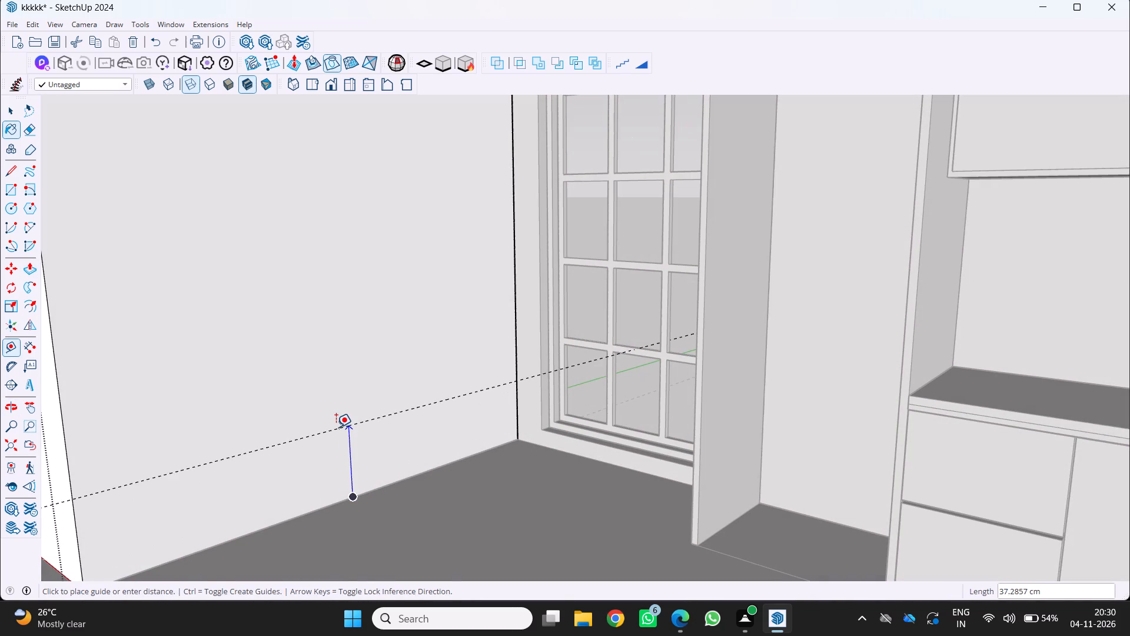
pyautogui.write('10')
pyautogui.press('Return')
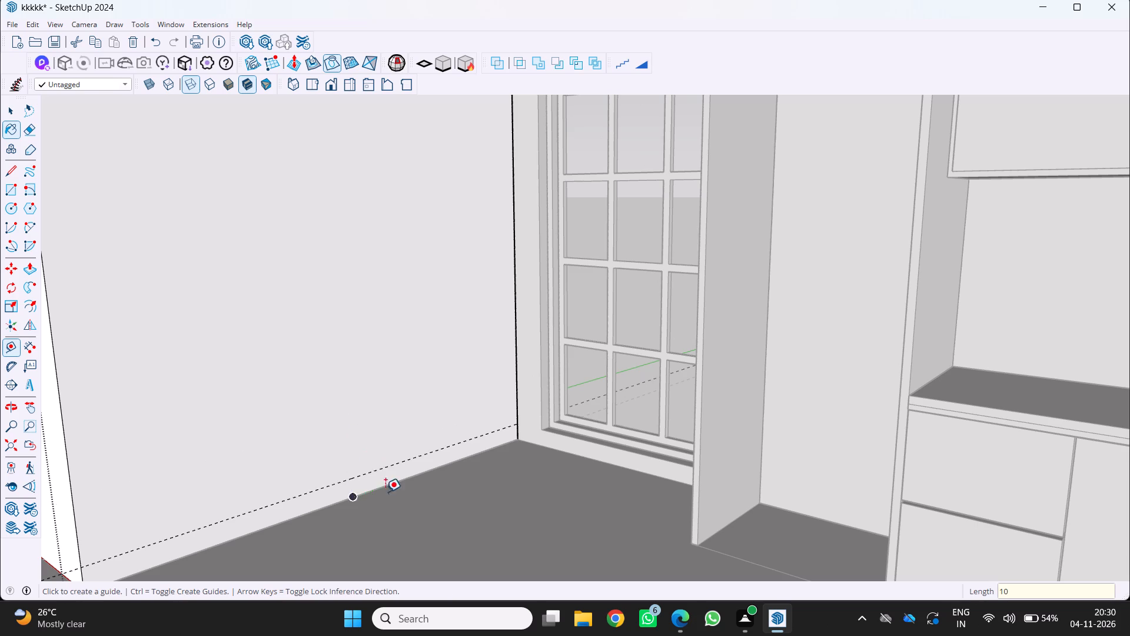
# Draw a 10 x 240 cm plinth rectangle along the bottom of the tall unit's front face, up to the guide.
pyautogui.moveTo(371, 488); pyautogui.dragTo(332, 449, button='middle')
pyautogui.middleClick(332, 449)
pyautogui.scroll(-4, 333, 449)
pyautogui.scroll(1, 210, 472)
pyautogui.moveTo(259, 485); pyautogui.dragTo(388, 528, button='middle')
pyautogui.middleClick(389, 527)
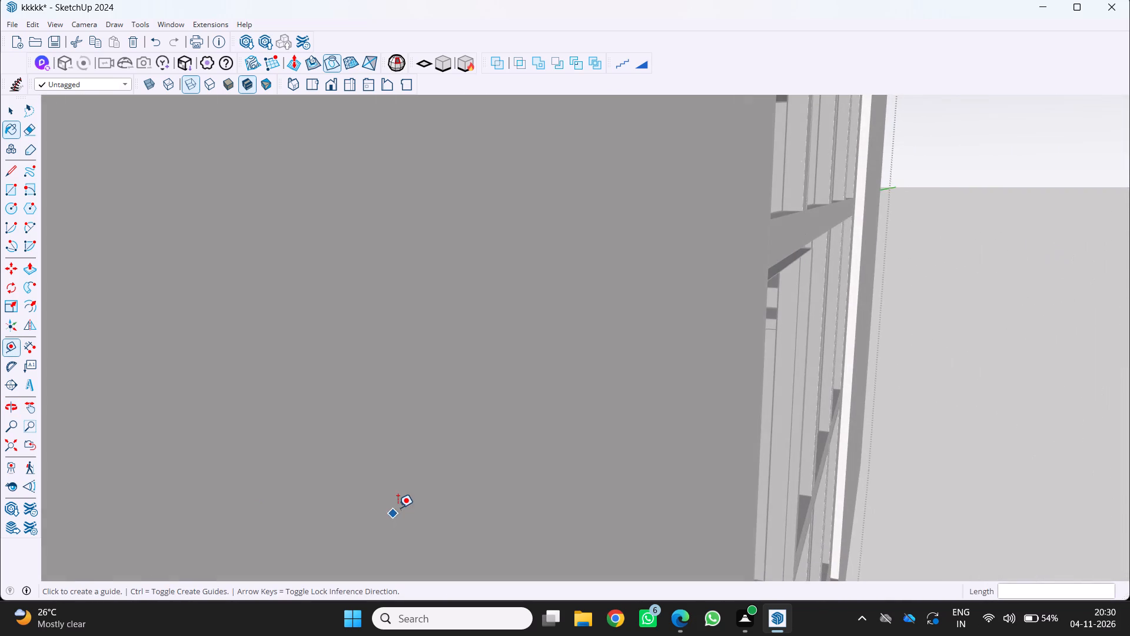
pyautogui.scroll(-13, 398, 508)
pyautogui.moveTo(406, 466); pyautogui.dragTo(650, 443, button='middle')
pyautogui.scroll(-9, 649, 438)
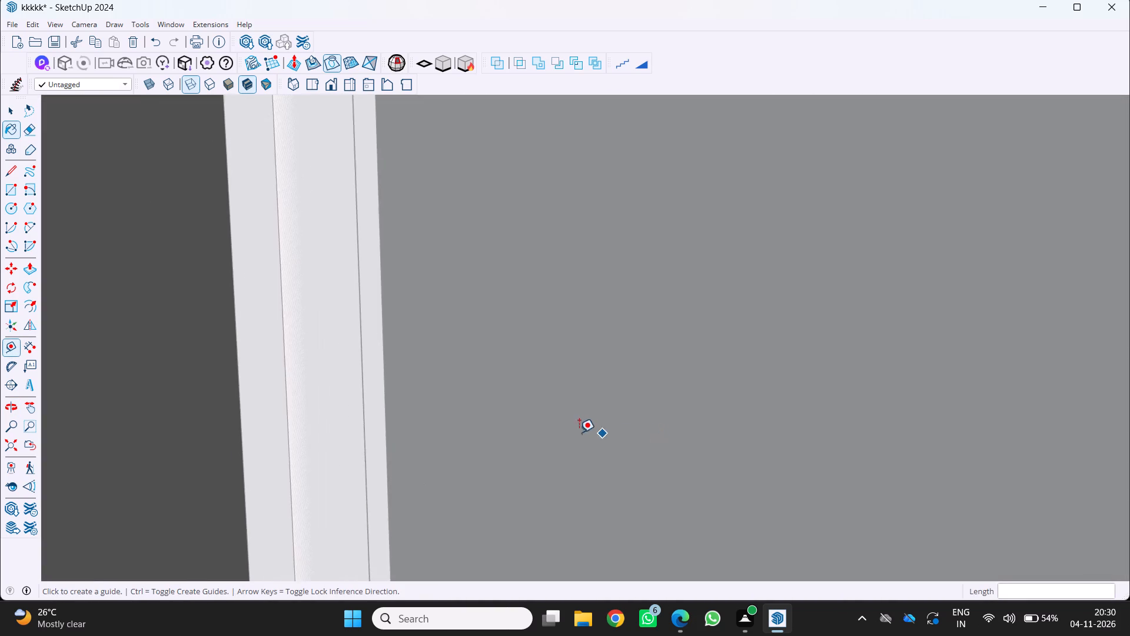
pyautogui.scroll(-20, 579, 432)
pyautogui.scroll(-20, 579, 432)
pyautogui.scroll(-5, 579, 432)
pyautogui.middleClick(443, 375)
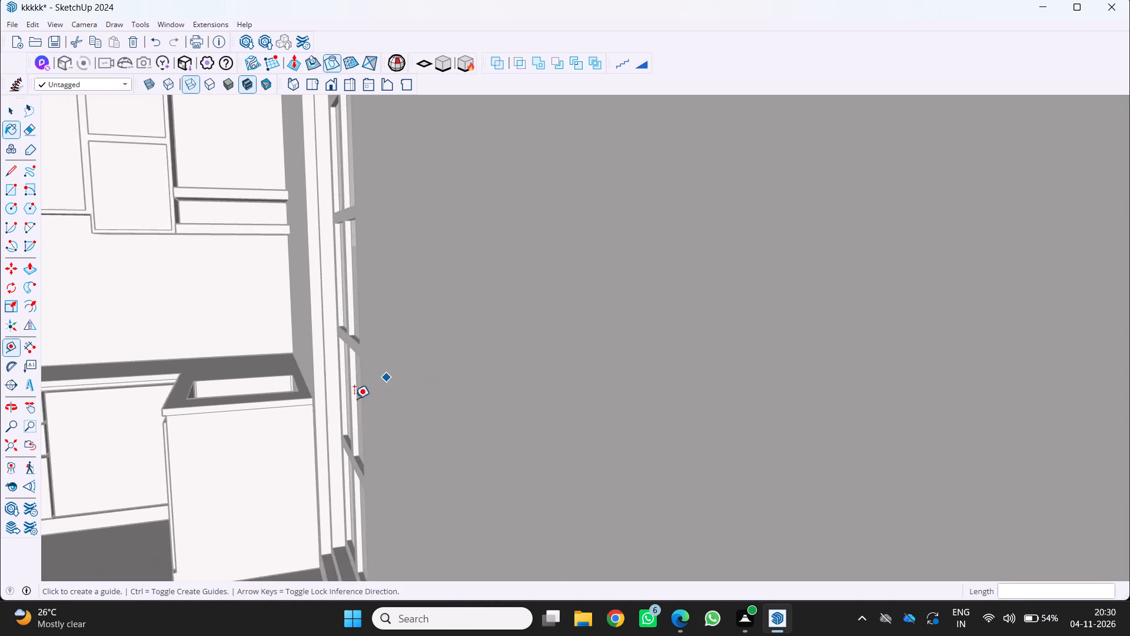
pyautogui.scroll(-8, 354, 399)
pyautogui.keyDown('shift'); pyautogui.moveTo(271, 378); pyautogui.dragTo(561, 415, button='middle'); pyautogui.keyUp('shift')
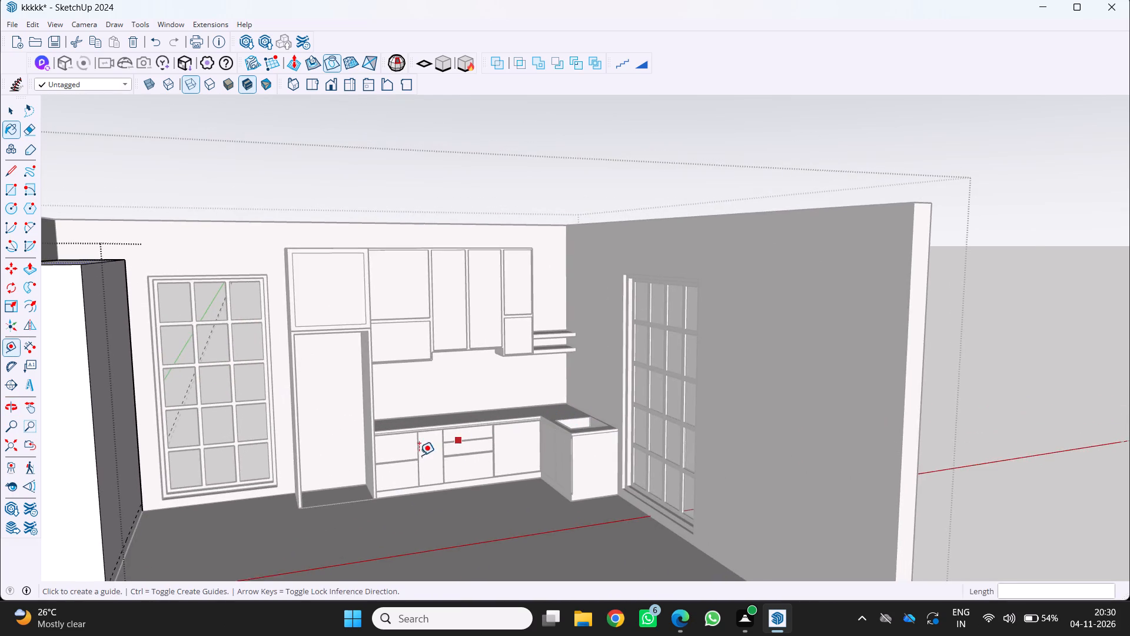
pyautogui.scroll(1, 410, 465)
pyautogui.moveTo(407, 468); pyautogui.dragTo(437, 441, button='middle')
pyautogui.scroll(-6, 445, 427)
pyautogui.moveTo(451, 452); pyautogui.dragTo(354, 489, button='middle')
pyautogui.middleClick(350, 489)
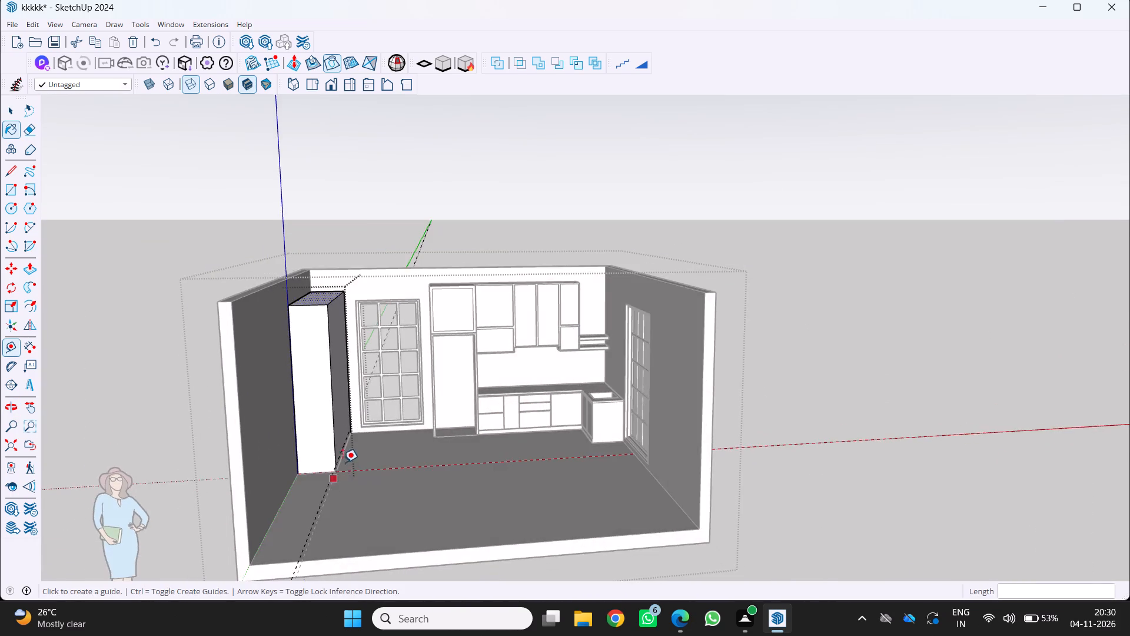
pyautogui.scroll(13, 344, 458)
pyautogui.moveTo(335, 452); pyautogui.dragTo(284, 439, button='middle')
pyautogui.middleClick(284, 439)
pyautogui.scroll(5, 238, 458)
pyautogui.moveTo(202, 469); pyautogui.dragTo(157, 461, button='middle')
pyautogui.scroll(1, 161, 463)
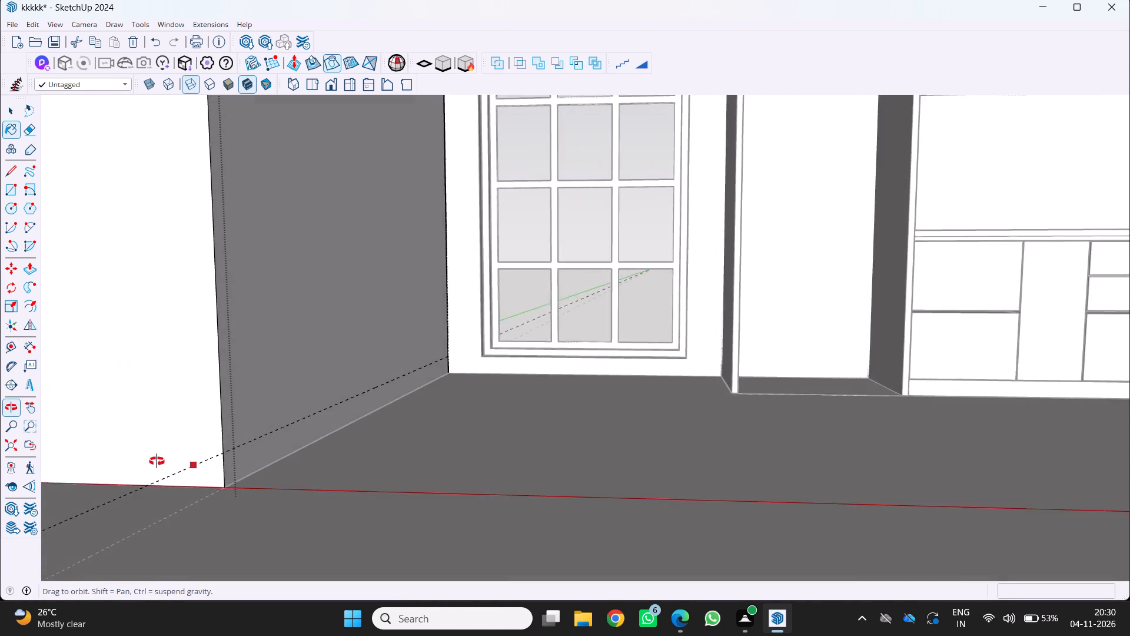
pyautogui.moveTo(157, 461); pyautogui.dragTo(154, 461, button='middle')
pyautogui.middleClick(154, 461)
pyautogui.press('r')
pyautogui.scroll(3, 185, 469)
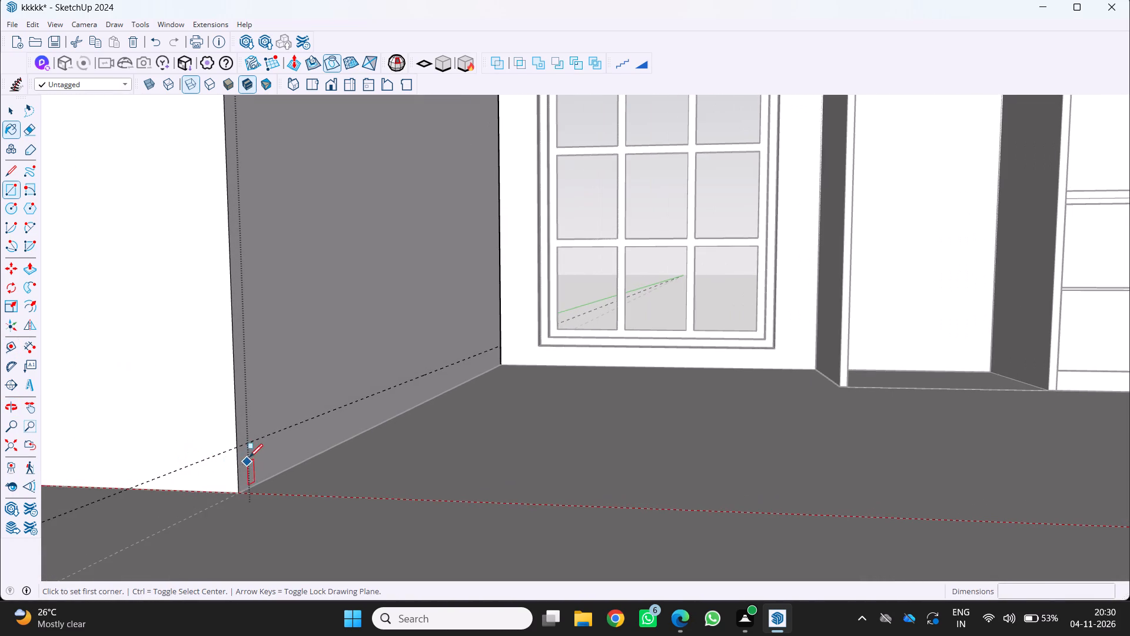
pyautogui.scroll(4, 222, 458)
pyautogui.click(243, 445)
pyautogui.scroll(2, 523, 412)
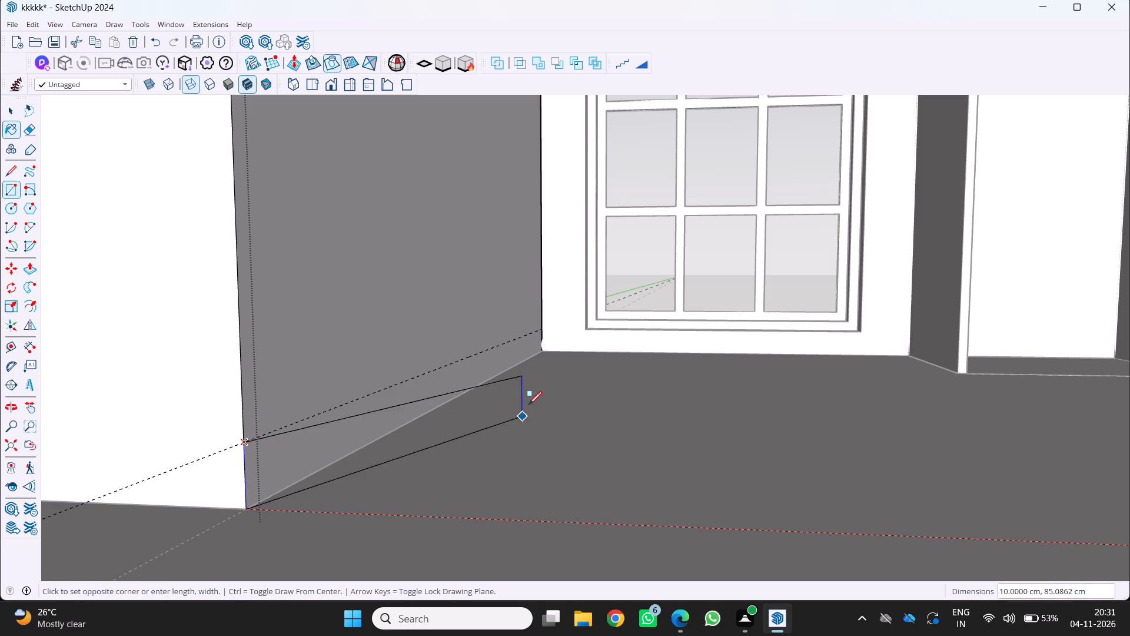
pyautogui.scroll(10, 529, 405)
pyautogui.scroll(4, 533, 353)
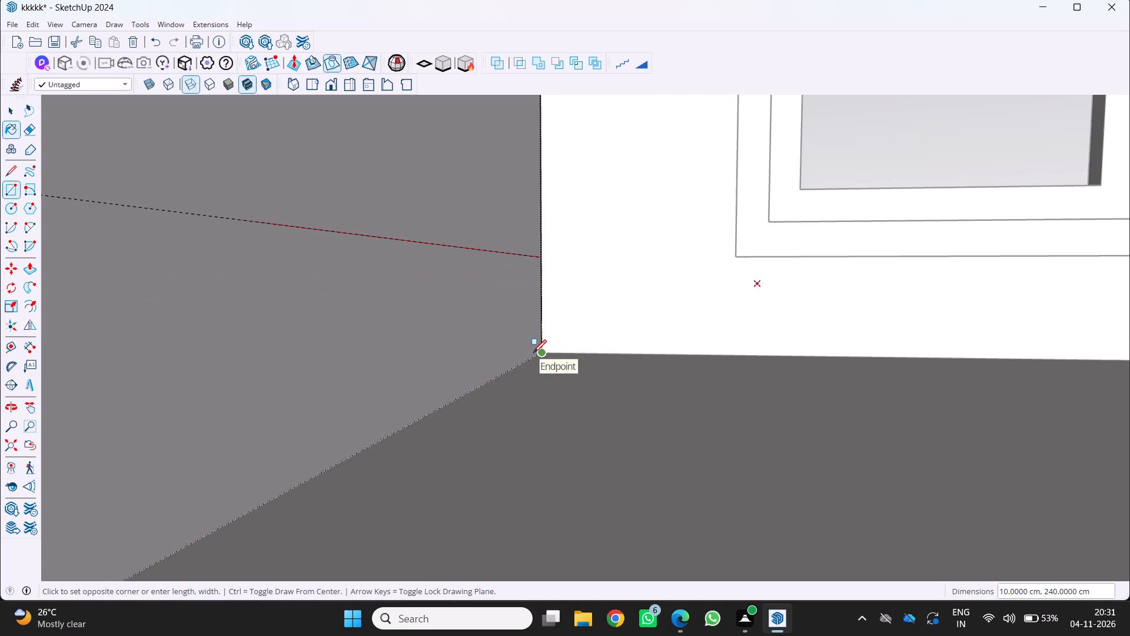
pyautogui.scroll(-5, 540, 346)
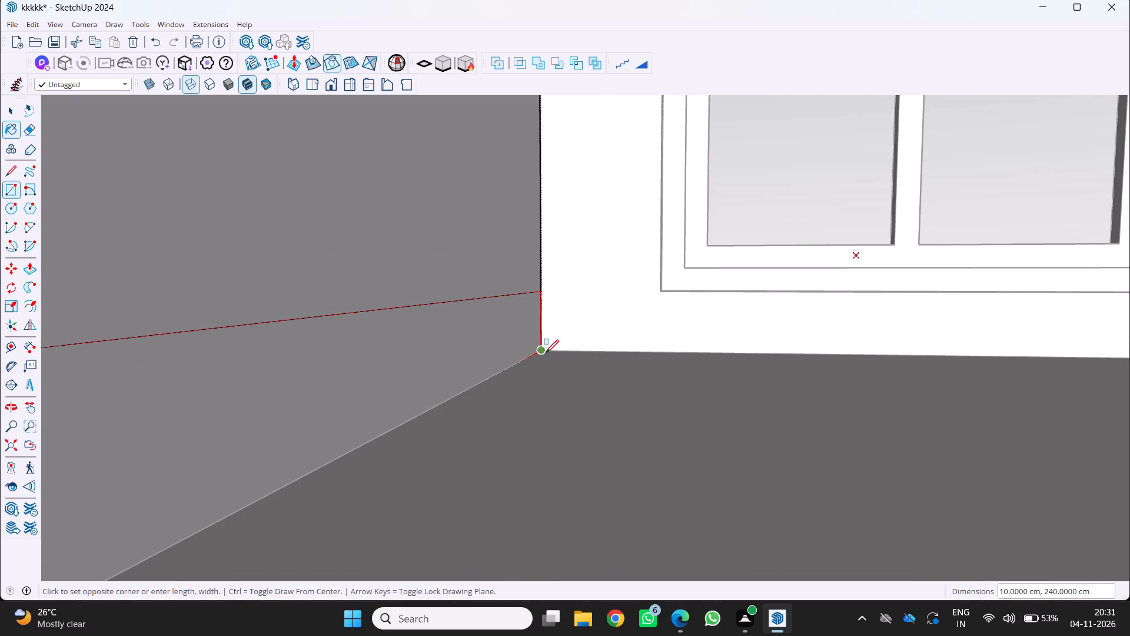
pyautogui.scroll(-4, 542, 347)
pyautogui.moveTo(541, 348); pyautogui.dragTo(543, 356)
# Copy the front face's outer vertical edge 240 cm to its far edge and divide the distance into 4 equal door panels.
pyautogui.scroll(-10, 525, 414)
pyautogui.moveTo(513, 427); pyautogui.dragTo(428, 445, button='middle')
pyautogui.middleClick(428, 445)
pyautogui.middleClick(428, 445)
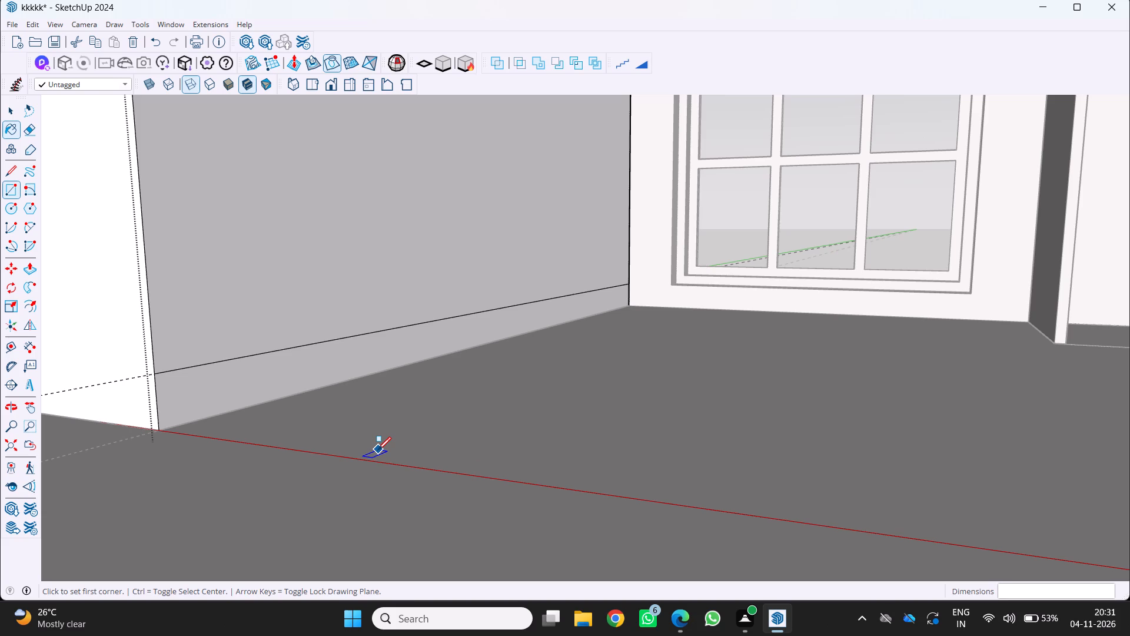
pyautogui.scroll(-6, 377, 477)
pyautogui.moveTo(347, 473); pyautogui.dragTo(323, 528, button='middle')
pyautogui.scroll(-10, 332, 534)
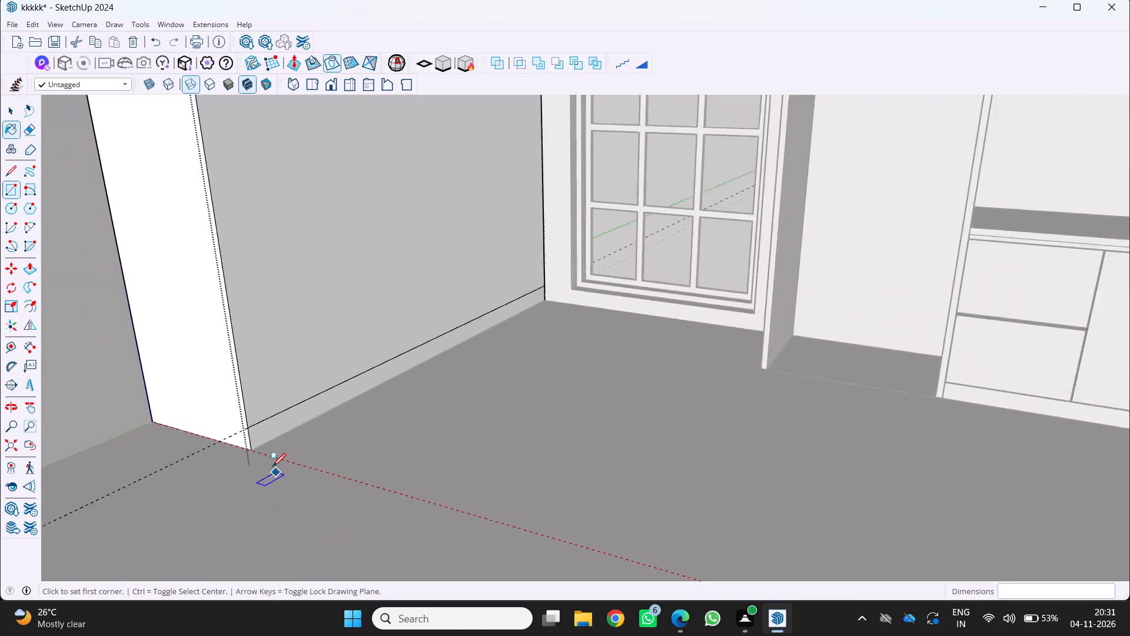
pyautogui.scroll(1, 243, 392)
pyautogui.scroll(-5, 275, 393)
pyautogui.moveTo(290, 406); pyautogui.dragTo(376, 635, button='middle')
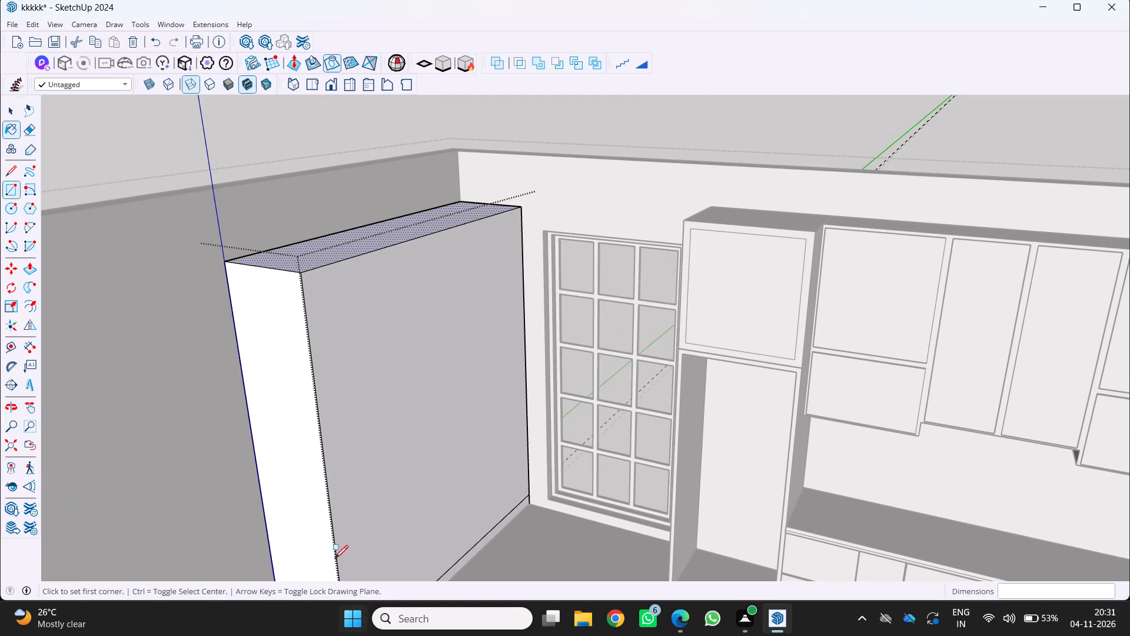
pyautogui.scroll(8, 316, 336)
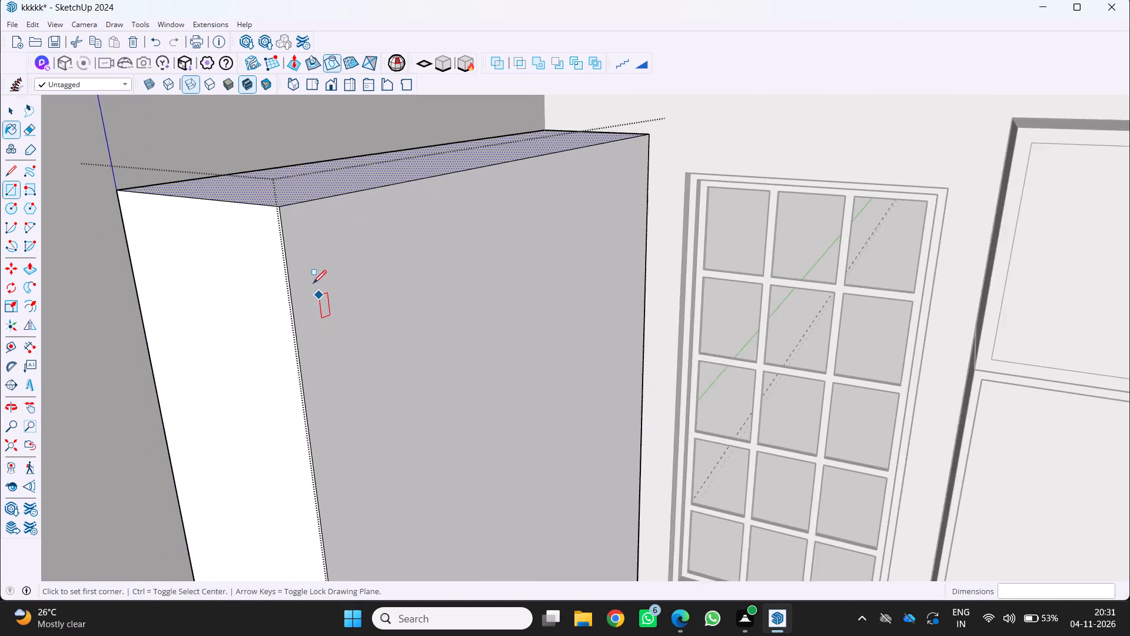
pyautogui.scroll(4, 313, 283)
pyautogui.press('space')
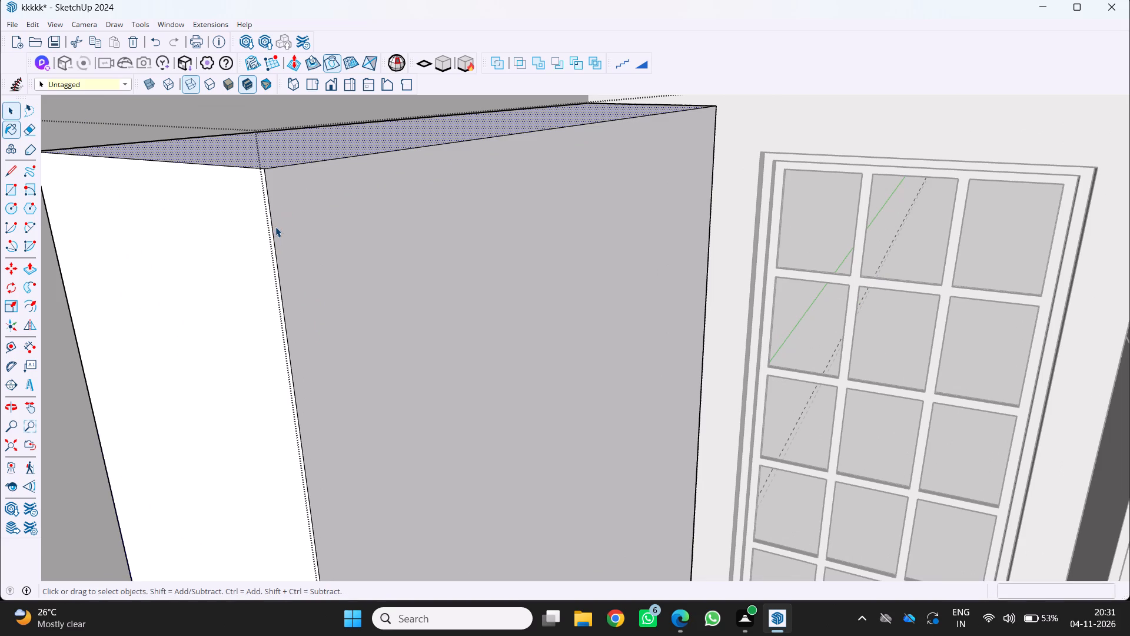
pyautogui.click(272, 228)
pyautogui.press('m')
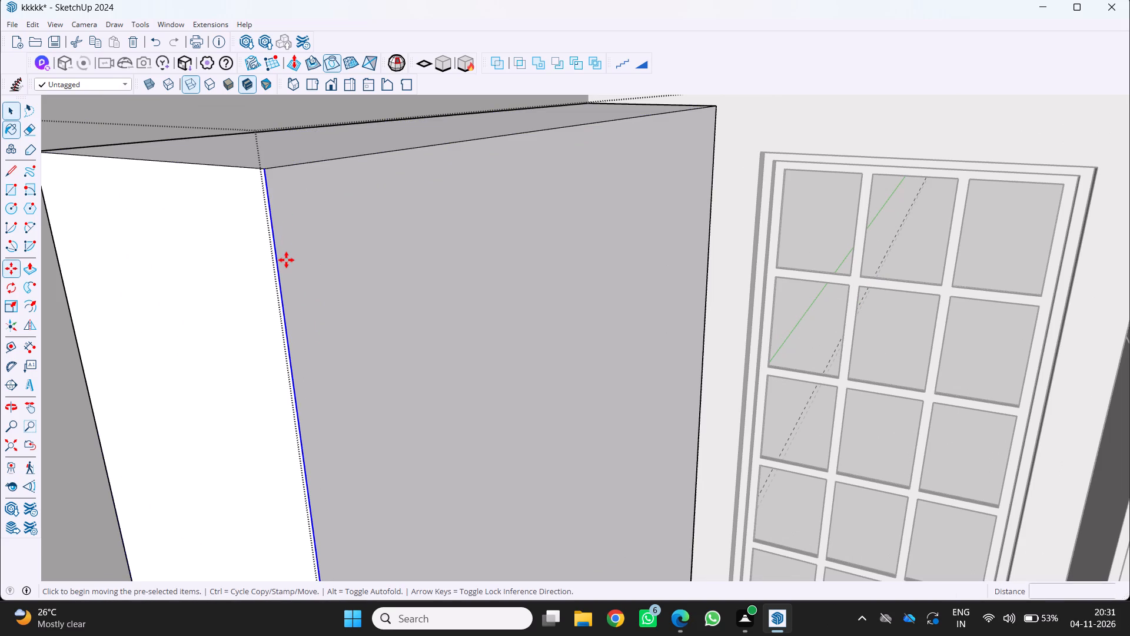
pyautogui.scroll(9, 268, 175)
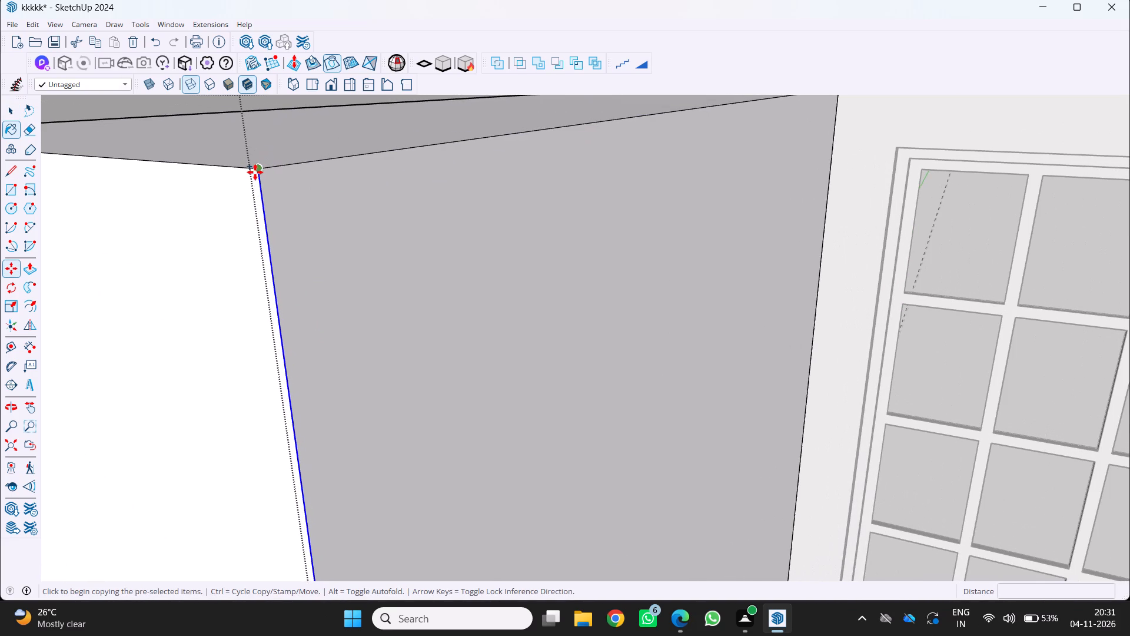
pyautogui.click(257, 168)
pyautogui.scroll(-9, 344, 169)
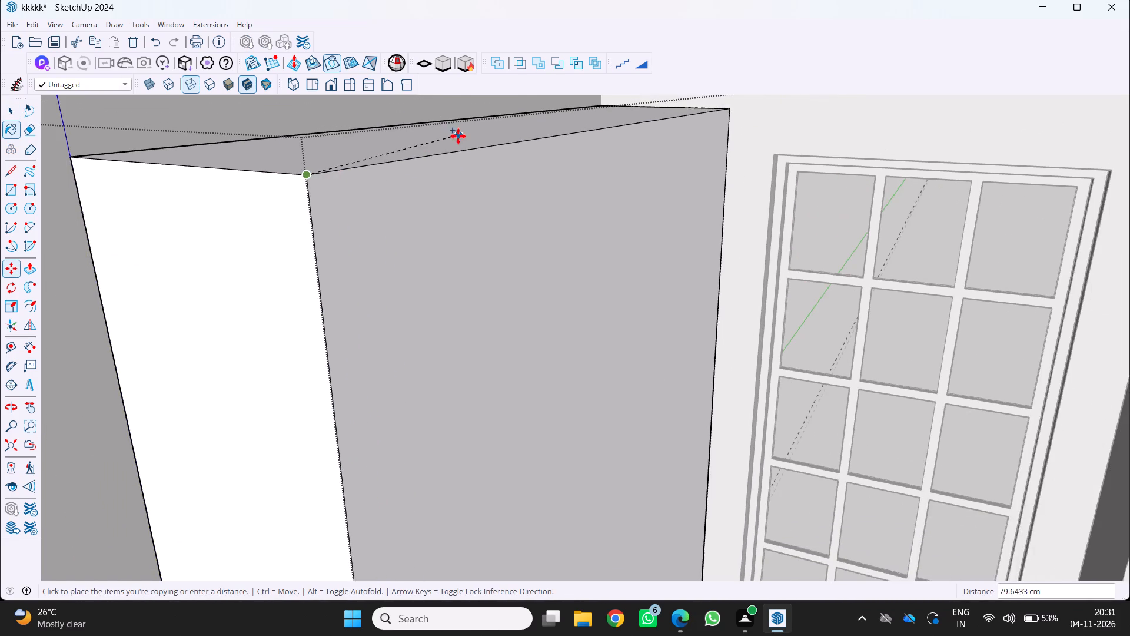
pyautogui.scroll(-6, 454, 138)
pyautogui.moveTo(442, 163); pyautogui.dragTo(272, 256, button='middle')
pyautogui.scroll(-3, 277, 257)
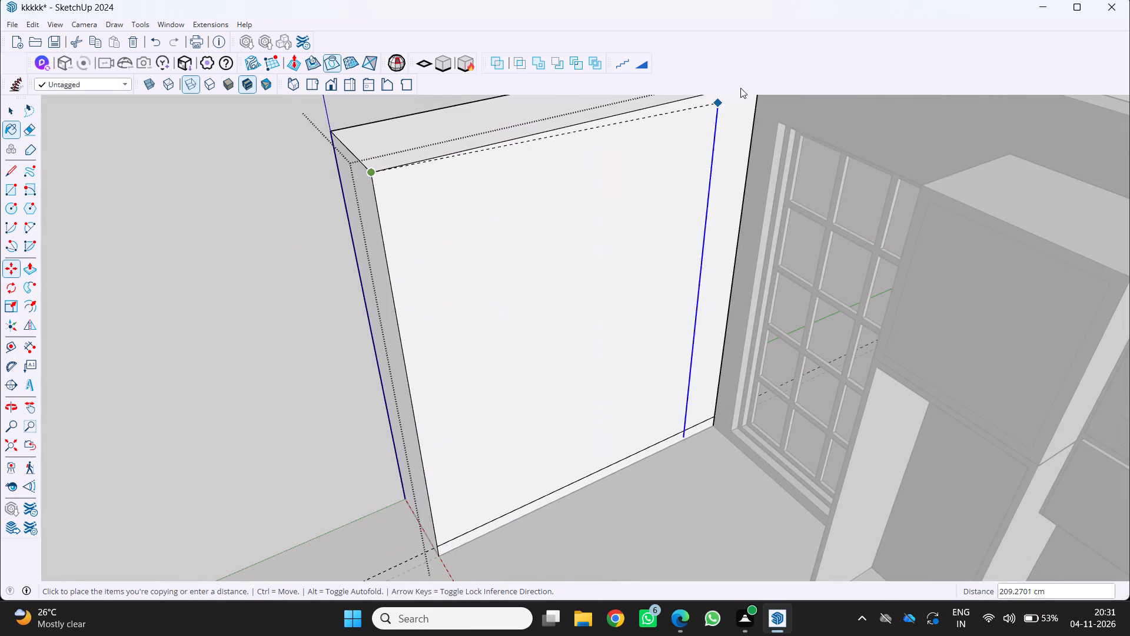
pyautogui.keyDown('shift'); pyautogui.moveTo(738, 90); pyautogui.dragTo(523, 313, button='middle'); pyautogui.keyUp('shift')
pyautogui.scroll(-4, 546, 283)
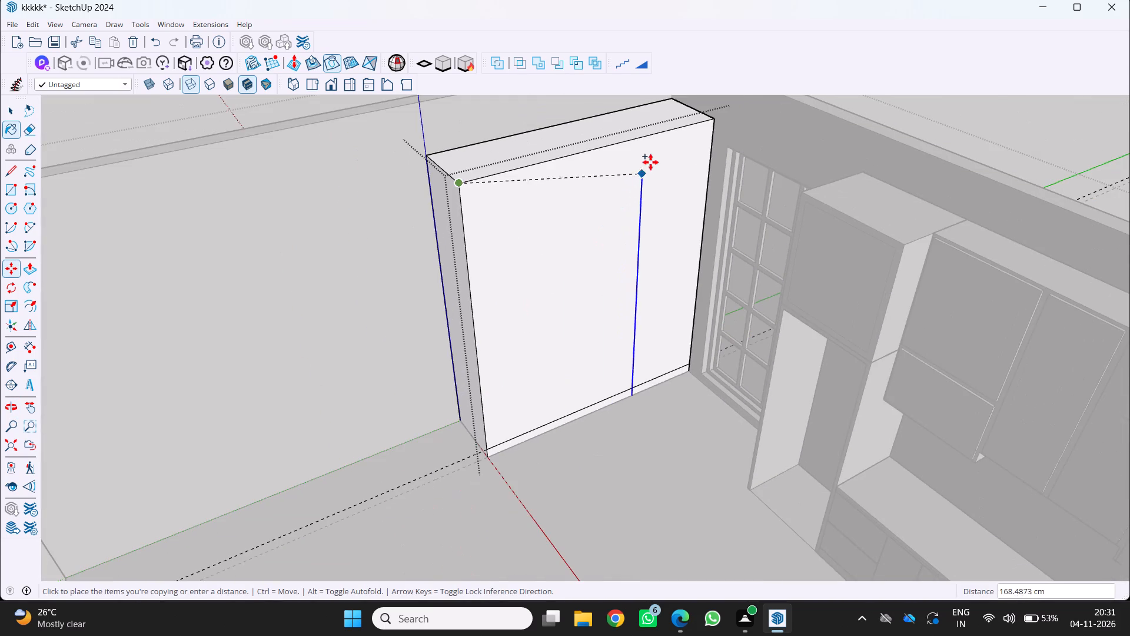
pyautogui.scroll(10, 712, 116)
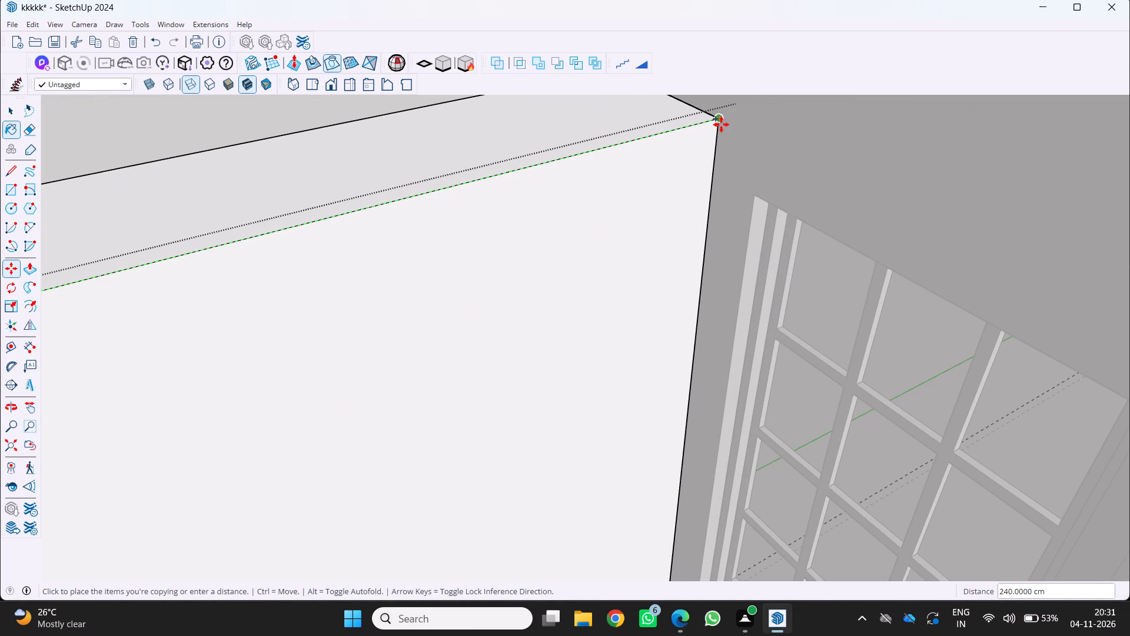
pyautogui.click(719, 120)
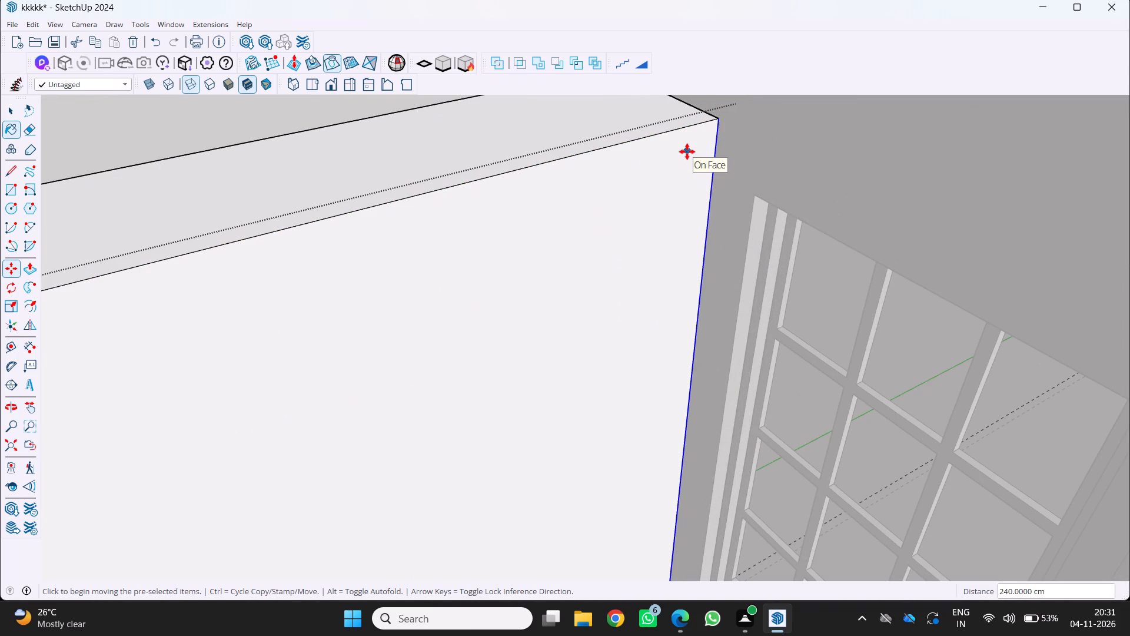
pyautogui.write('4/')
pyautogui.press('Return')
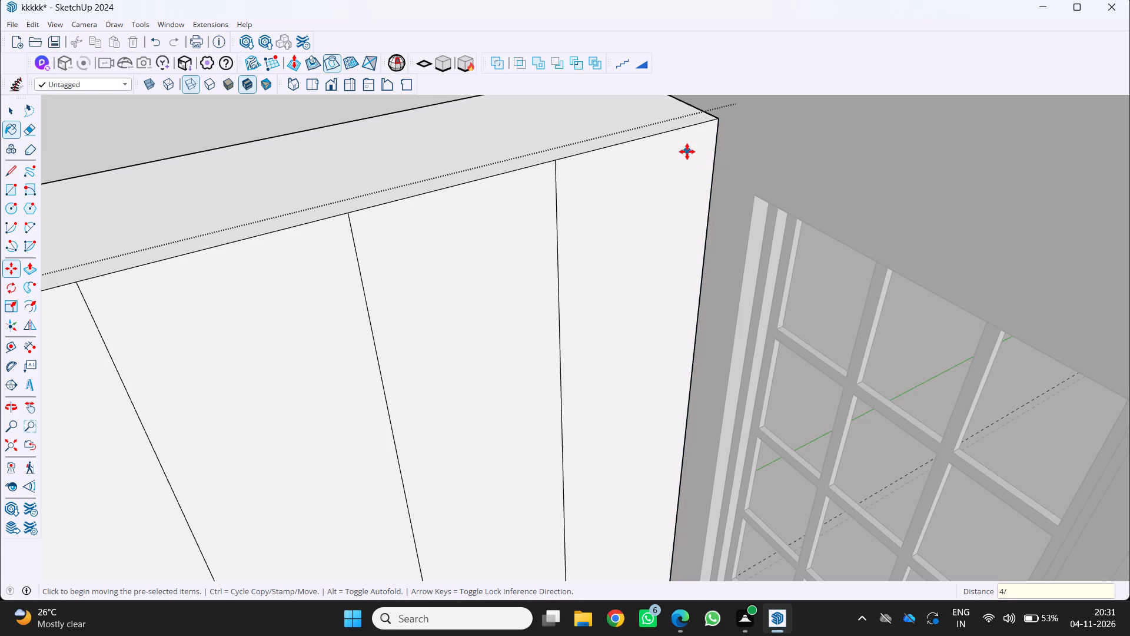
# Examine the tall unit's divided front and its placement beside the window and kitchen cabinets.
pyautogui.scroll(-11, 676, 156)
pyautogui.moveTo(527, 353); pyautogui.dragTo(480, 259, button='middle')
pyautogui.middleClick(480, 259)
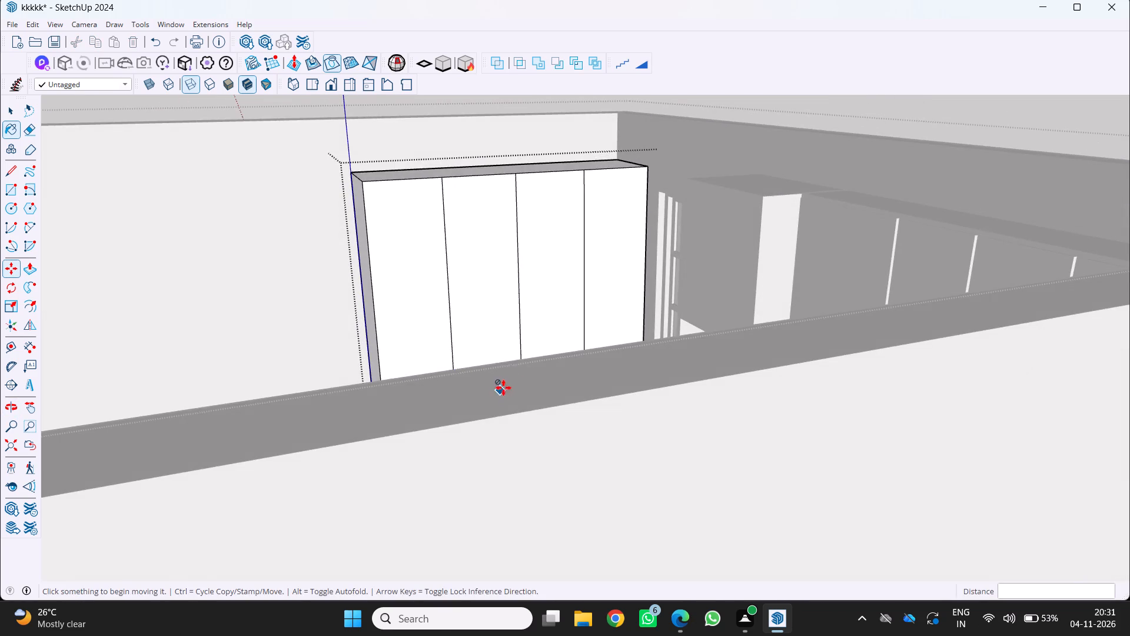
pyautogui.scroll(-1, 504, 385)
pyautogui.moveTo(537, 391); pyautogui.dragTo(672, 432, button='middle')
pyautogui.moveTo(334, 338); pyautogui.dragTo(486, 420, button='middle')
pyautogui.keyDown('shift'); pyautogui.middleClick(486, 420); pyautogui.keyUp('shift')
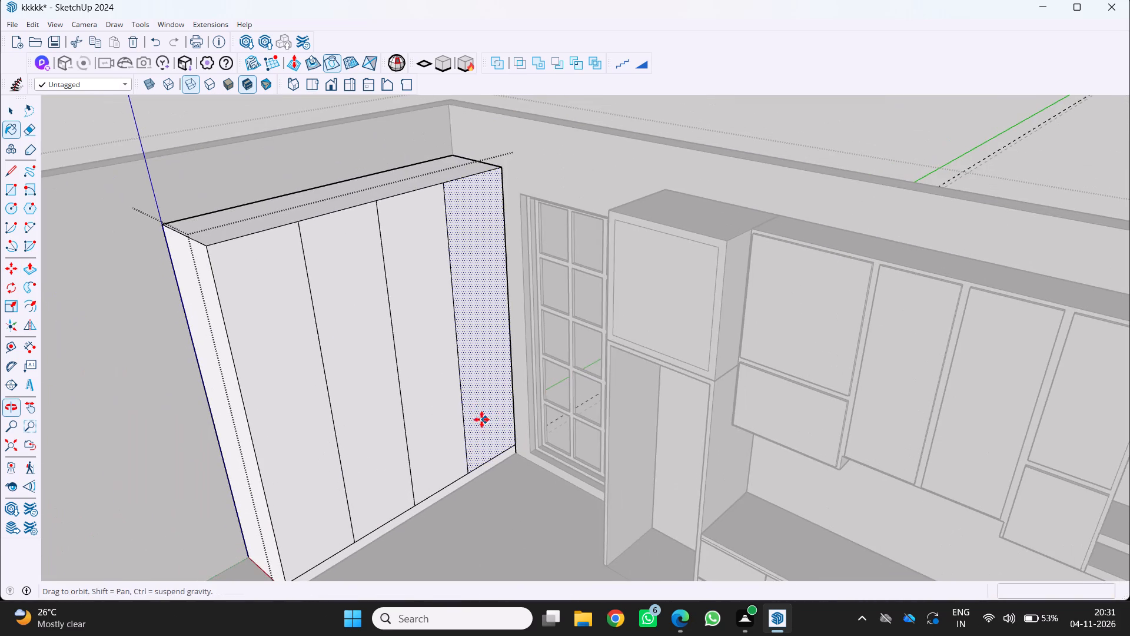
pyautogui.scroll(-3, 415, 466)
pyautogui.scroll(1, 340, 474)
pyautogui.moveTo(340, 474); pyautogui.dragTo(325, 442, button='middle')
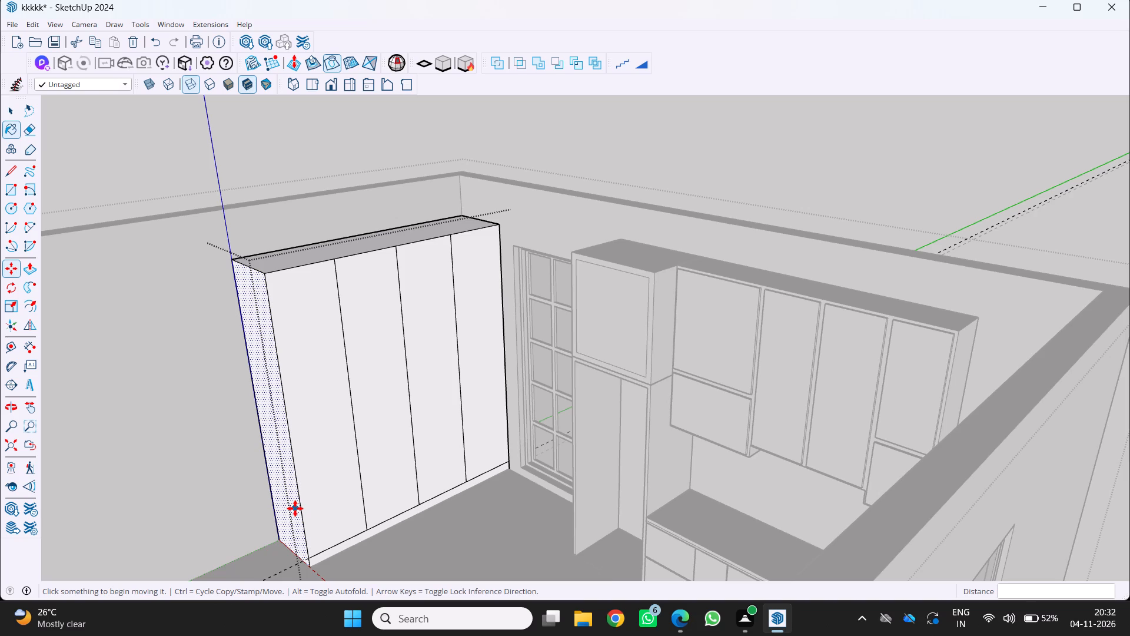
pyautogui.scroll(-2, 403, 499)
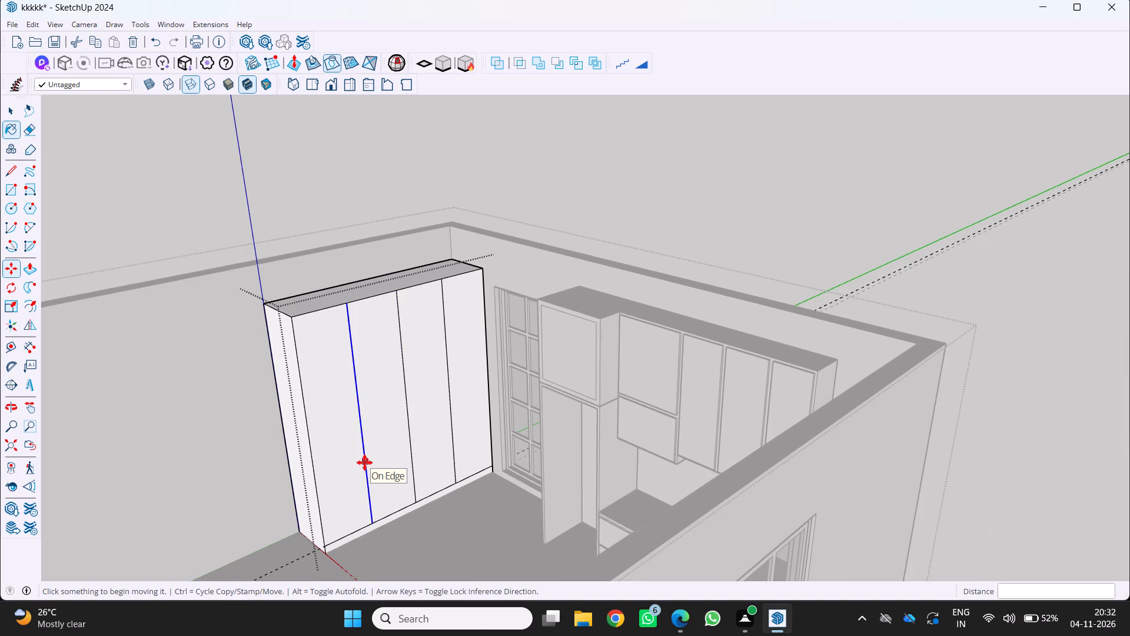
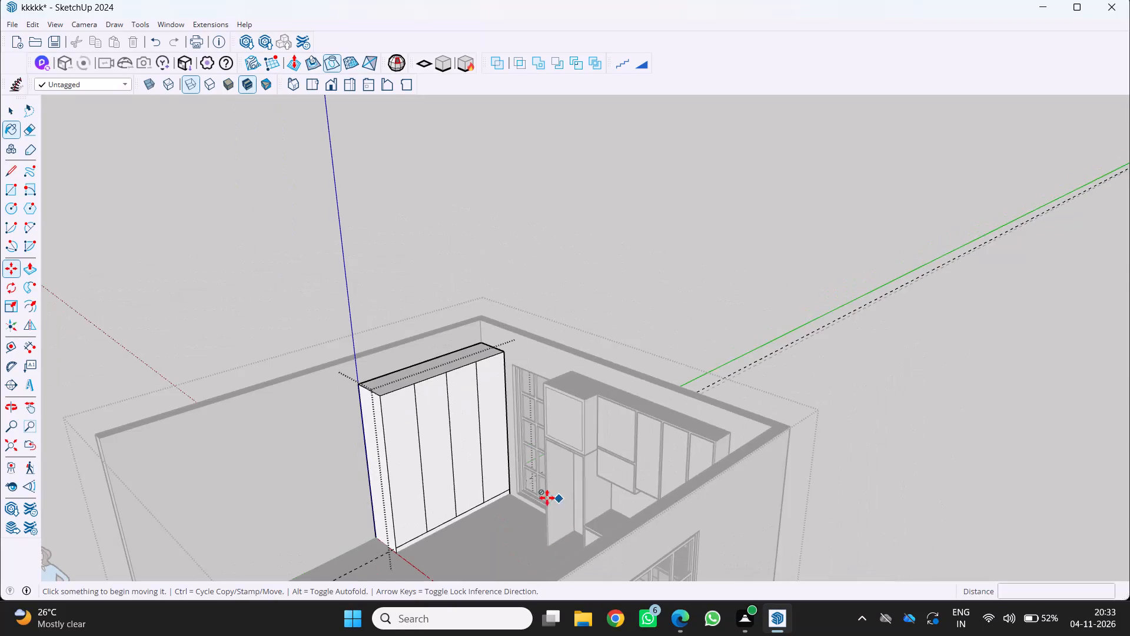
# Place a horizontal guide 50 cm above the plinth line on the front of the four-door wardrobe.
pyautogui.moveTo(498, 482); pyautogui.dragTo(452, 418, button='middle')
pyautogui.scroll(3, 451, 418)
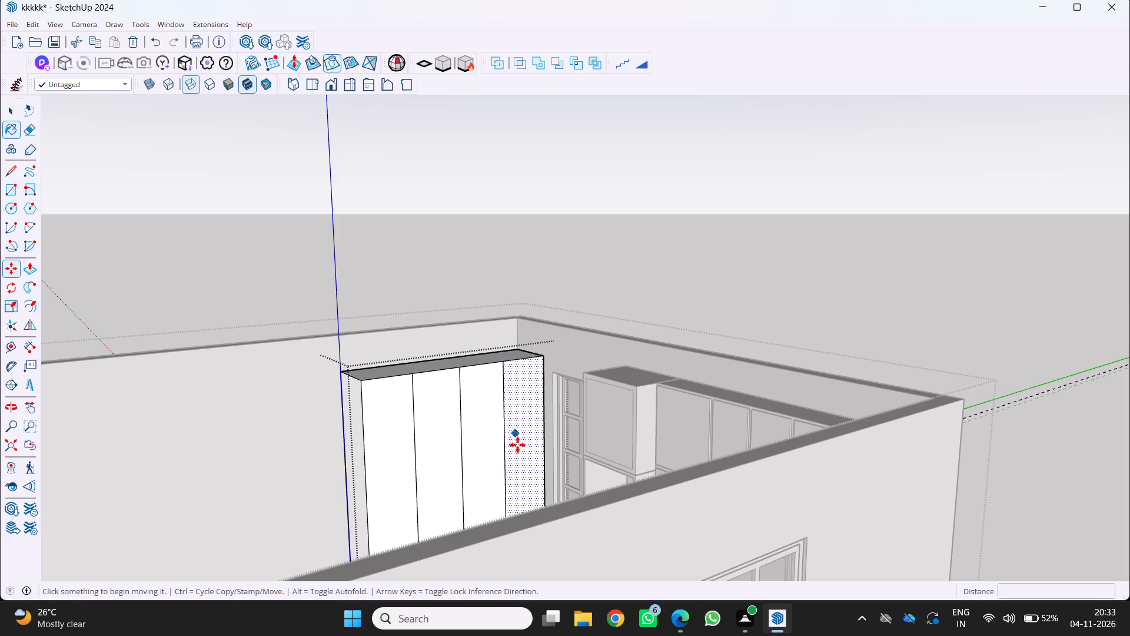
pyautogui.scroll(-5, 353, 368)
pyautogui.scroll(8, 325, 399)
pyautogui.moveTo(334, 399); pyautogui.dragTo(371, 383, button='middle')
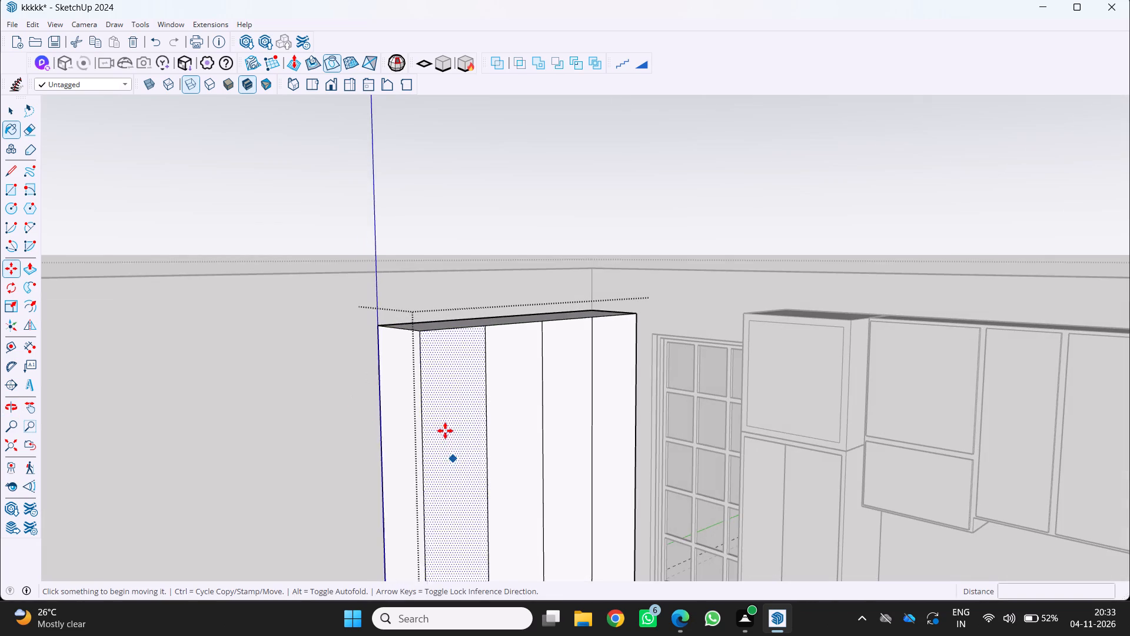
pyautogui.scroll(-5, 441, 414)
pyautogui.keyDown('shift'); pyautogui.moveTo(451, 368); pyautogui.dragTo(536, 342, button='middle'); pyautogui.keyUp('shift')
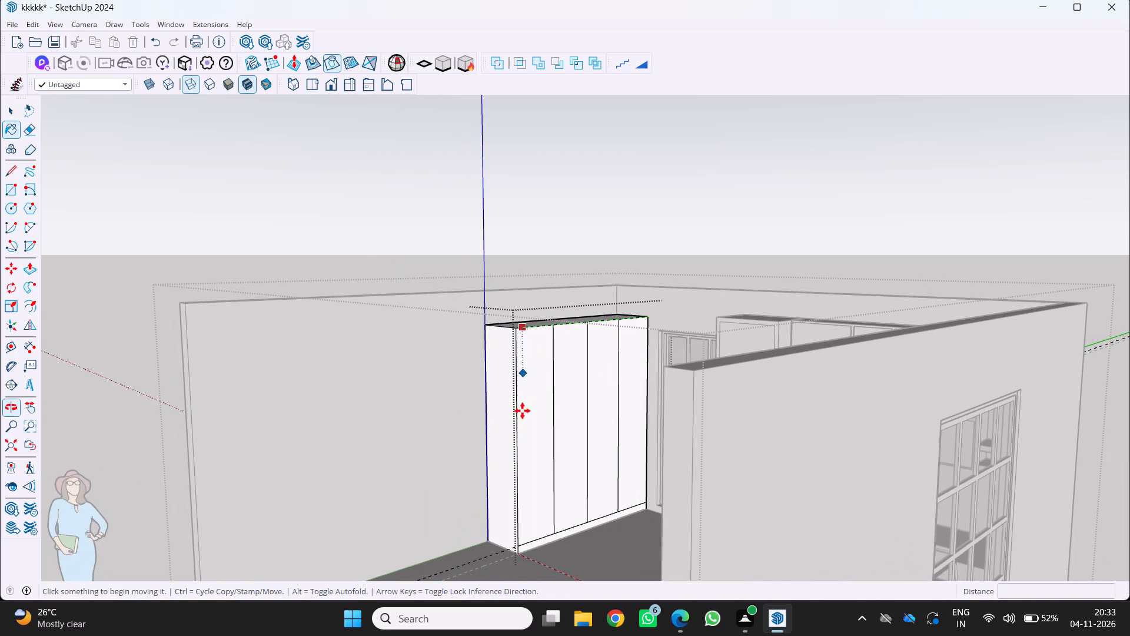
pyautogui.scroll(3, 571, 478)
pyautogui.moveTo(574, 562); pyautogui.dragTo(661, 565, button='middle')
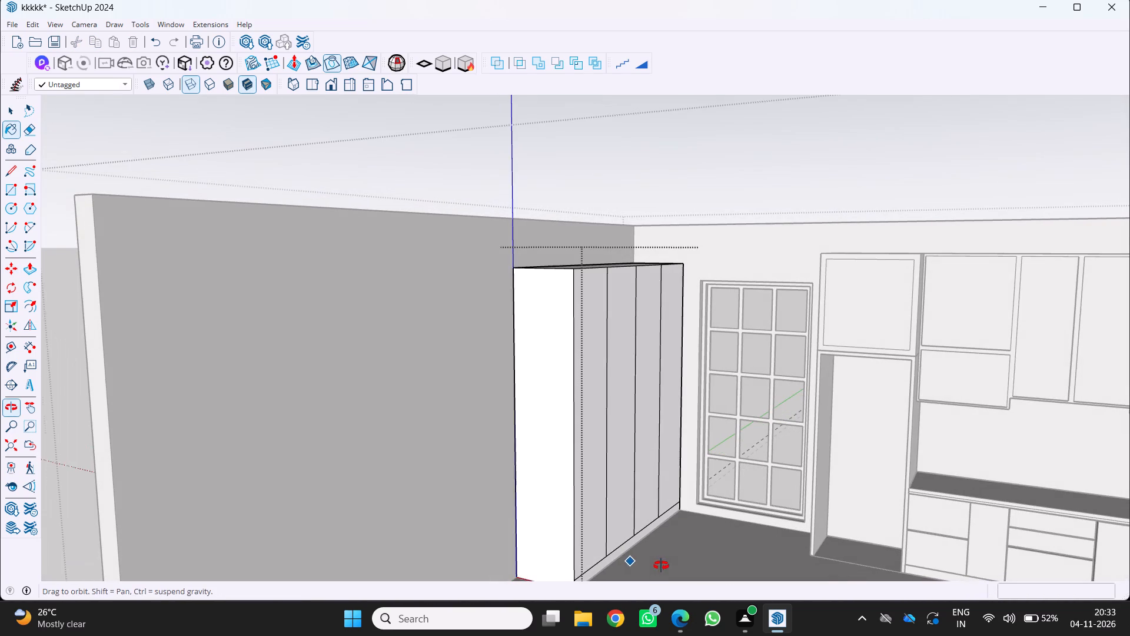
pyautogui.moveTo(661, 565); pyautogui.dragTo(660, 565, button='middle')
pyautogui.press('t')
pyautogui.scroll(2, 624, 550)
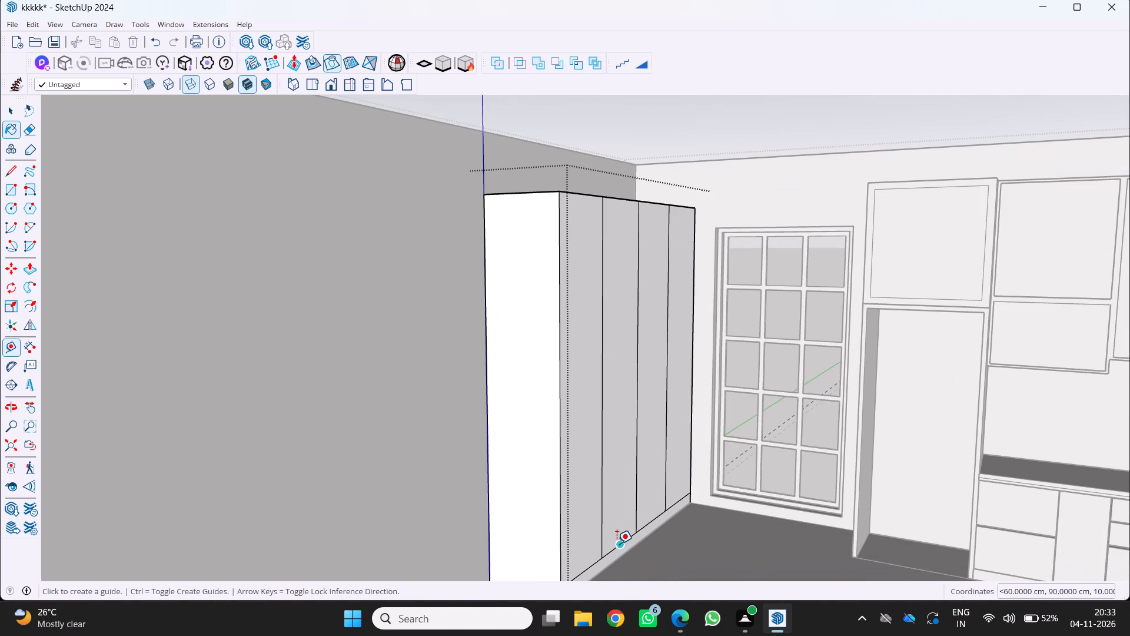
pyautogui.click(617, 544)
pyautogui.write('50')
pyautogui.press('Return')
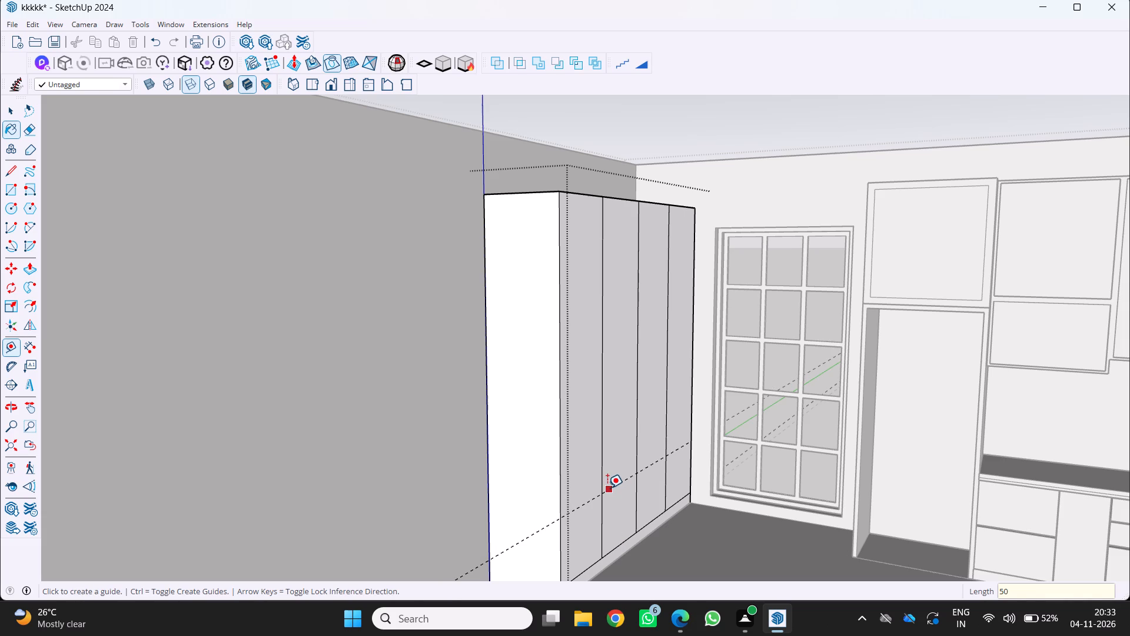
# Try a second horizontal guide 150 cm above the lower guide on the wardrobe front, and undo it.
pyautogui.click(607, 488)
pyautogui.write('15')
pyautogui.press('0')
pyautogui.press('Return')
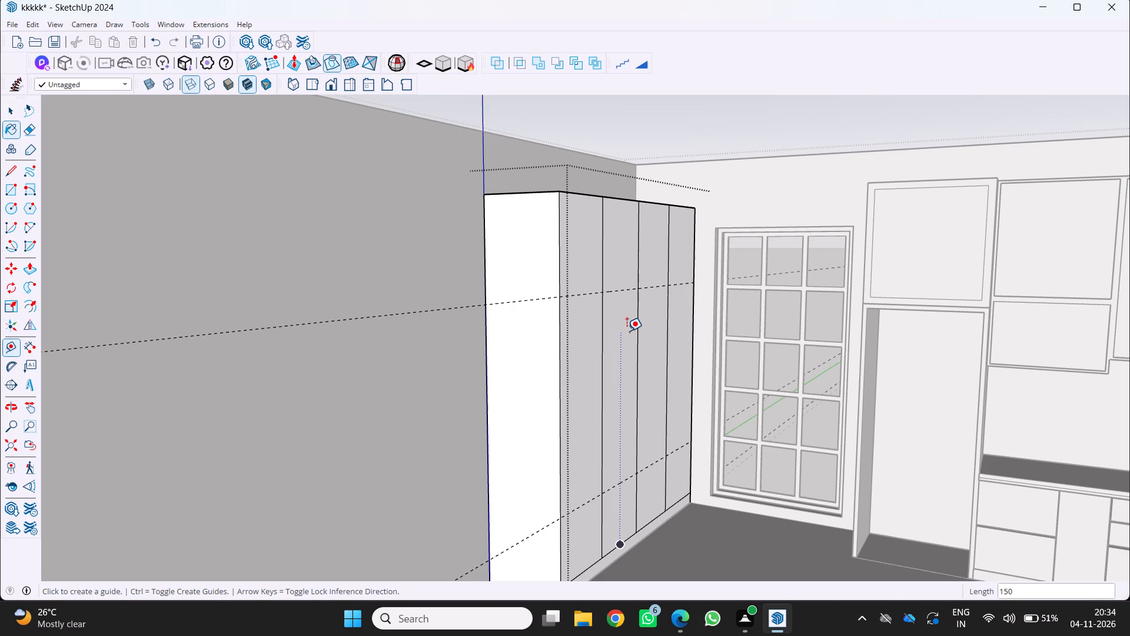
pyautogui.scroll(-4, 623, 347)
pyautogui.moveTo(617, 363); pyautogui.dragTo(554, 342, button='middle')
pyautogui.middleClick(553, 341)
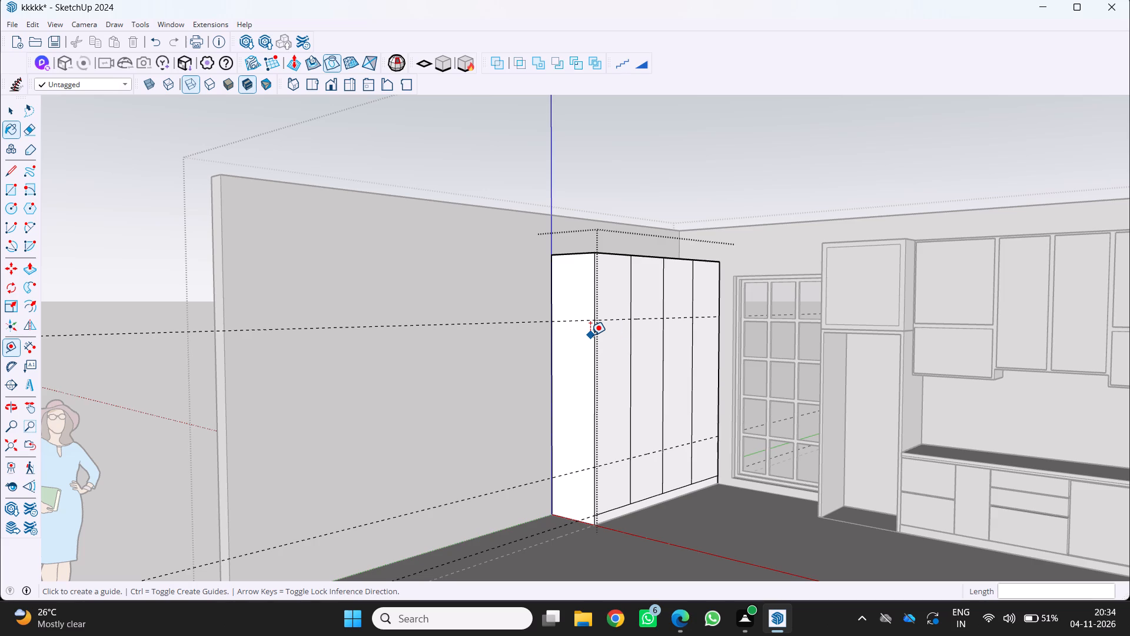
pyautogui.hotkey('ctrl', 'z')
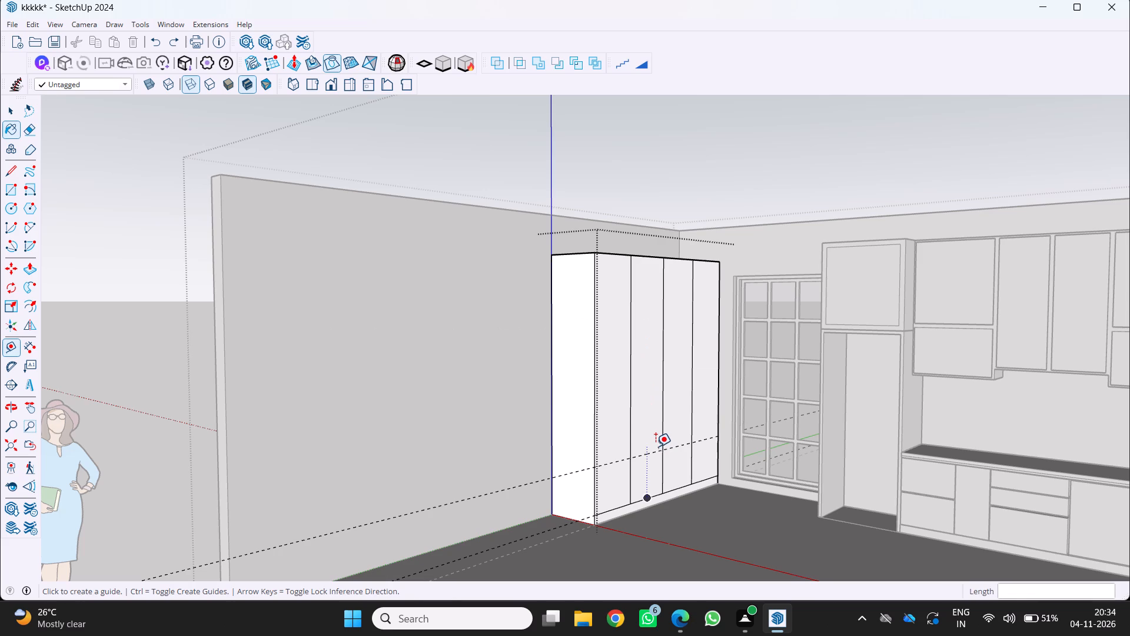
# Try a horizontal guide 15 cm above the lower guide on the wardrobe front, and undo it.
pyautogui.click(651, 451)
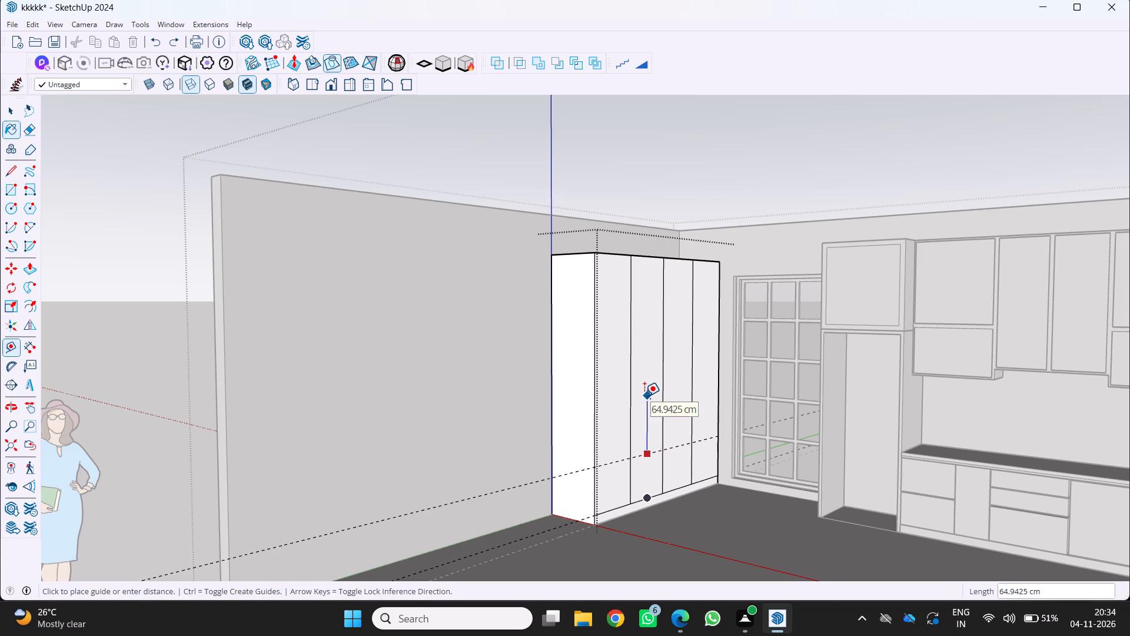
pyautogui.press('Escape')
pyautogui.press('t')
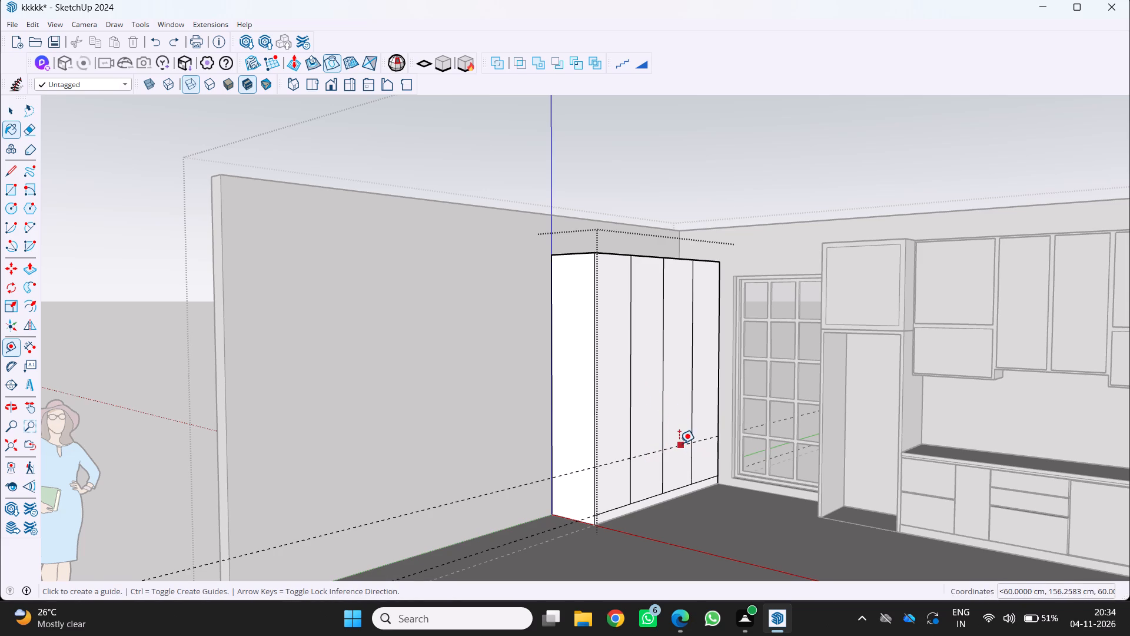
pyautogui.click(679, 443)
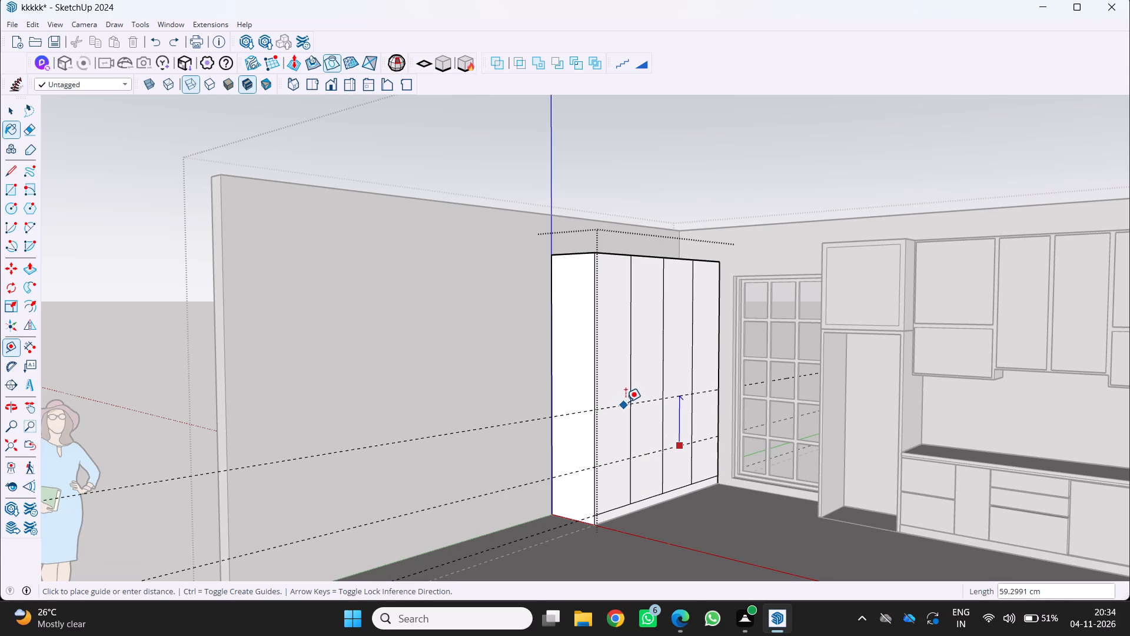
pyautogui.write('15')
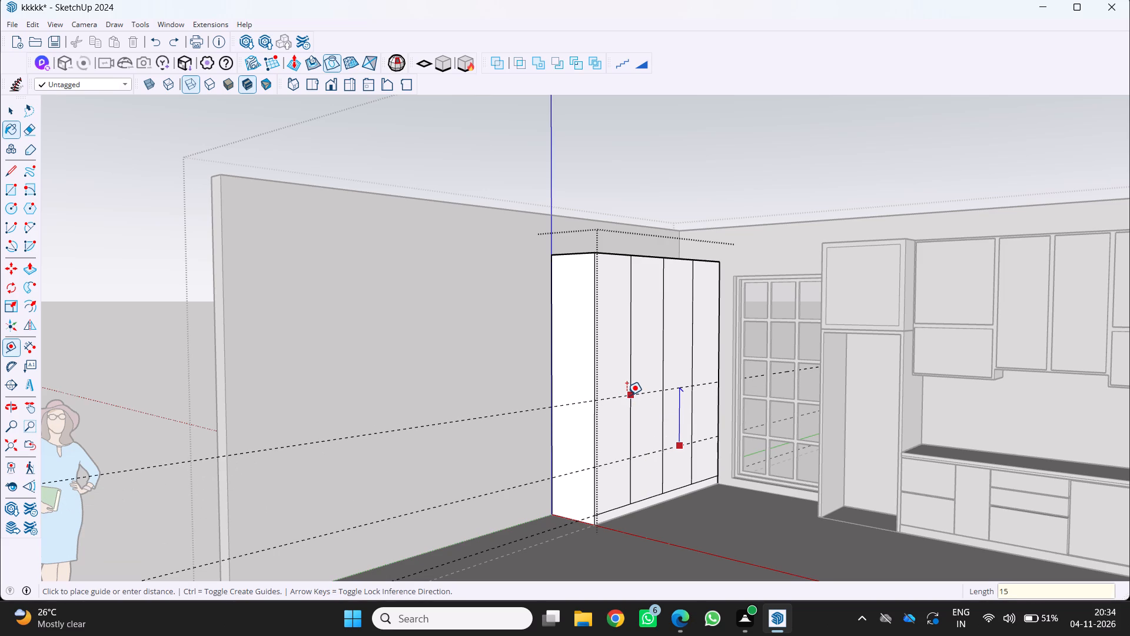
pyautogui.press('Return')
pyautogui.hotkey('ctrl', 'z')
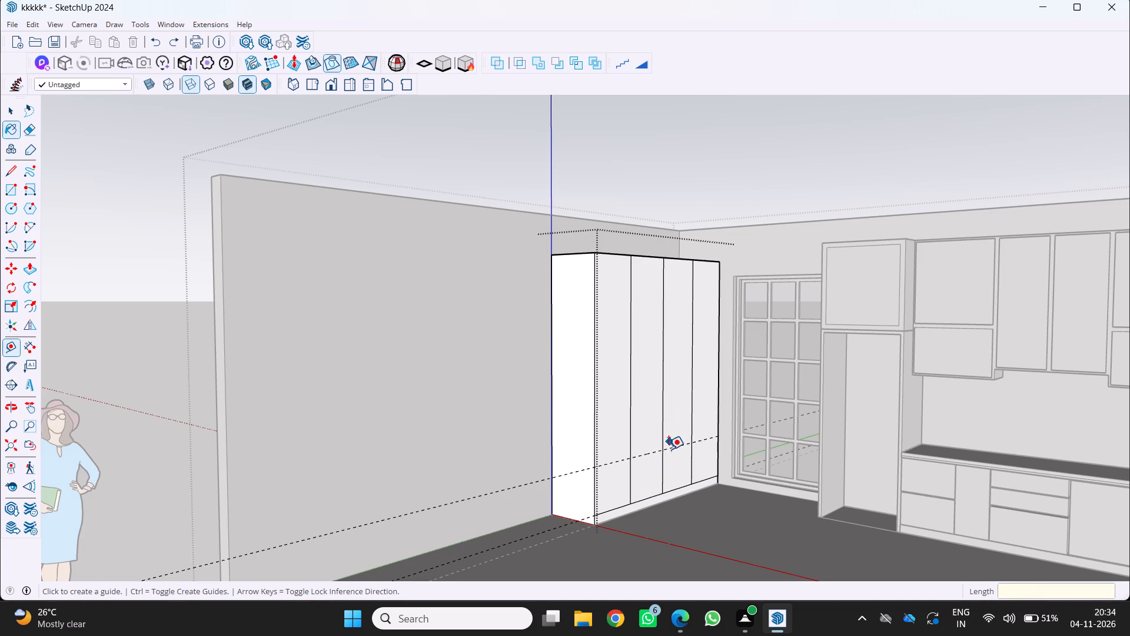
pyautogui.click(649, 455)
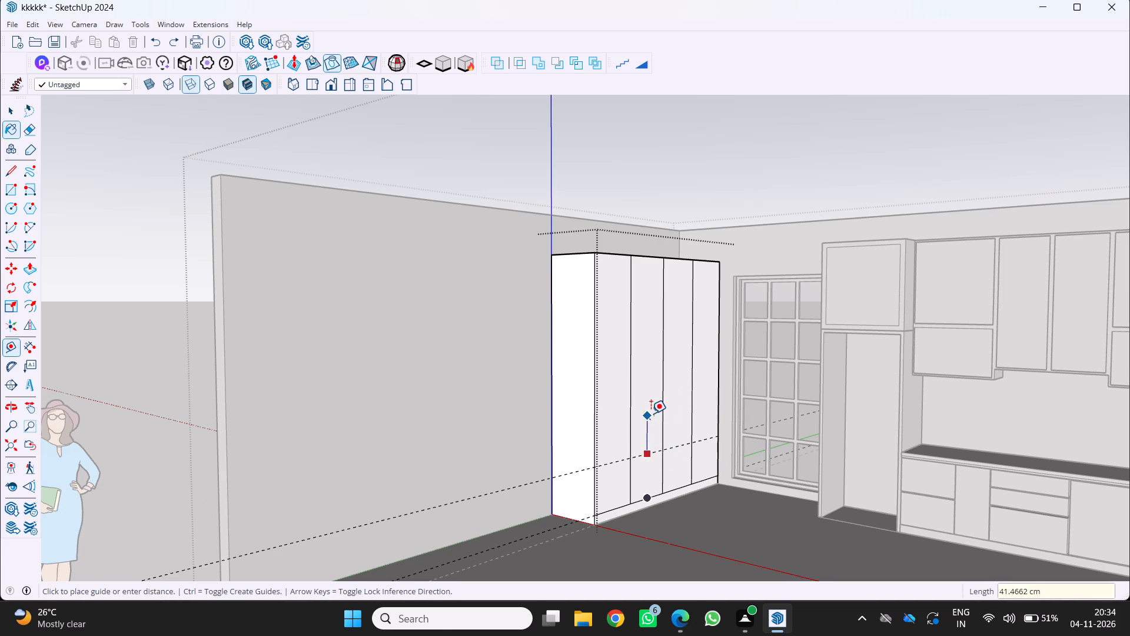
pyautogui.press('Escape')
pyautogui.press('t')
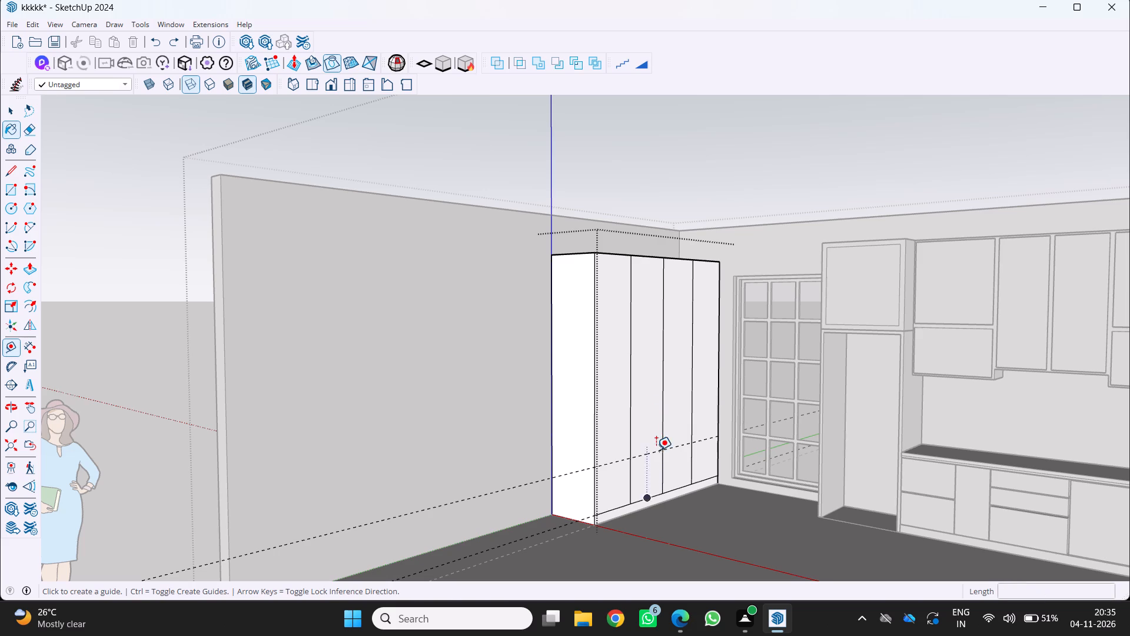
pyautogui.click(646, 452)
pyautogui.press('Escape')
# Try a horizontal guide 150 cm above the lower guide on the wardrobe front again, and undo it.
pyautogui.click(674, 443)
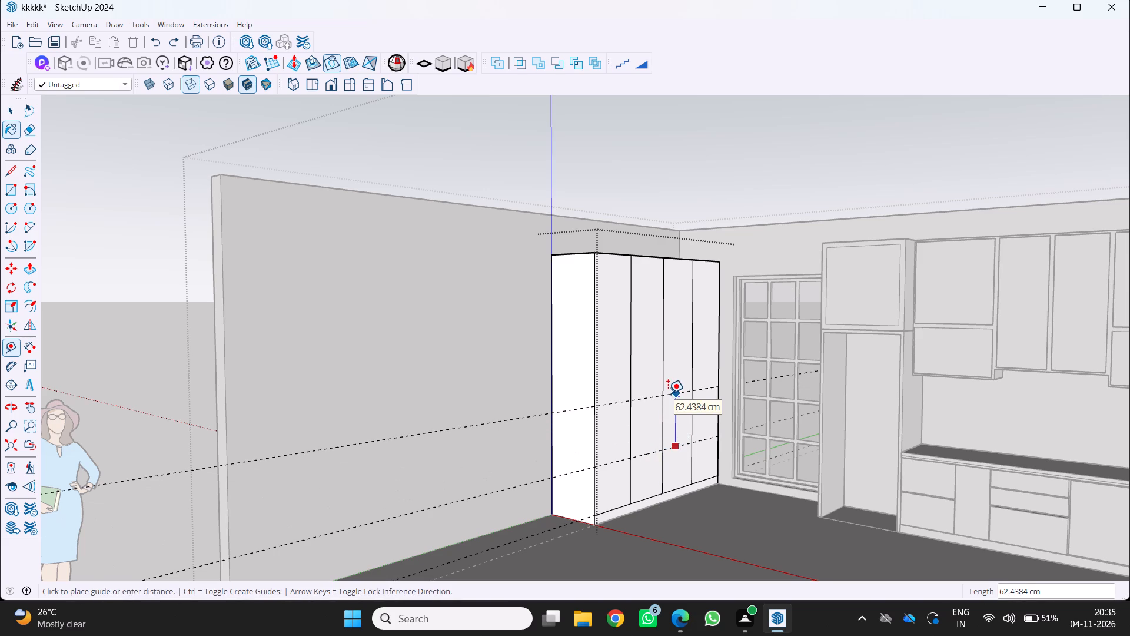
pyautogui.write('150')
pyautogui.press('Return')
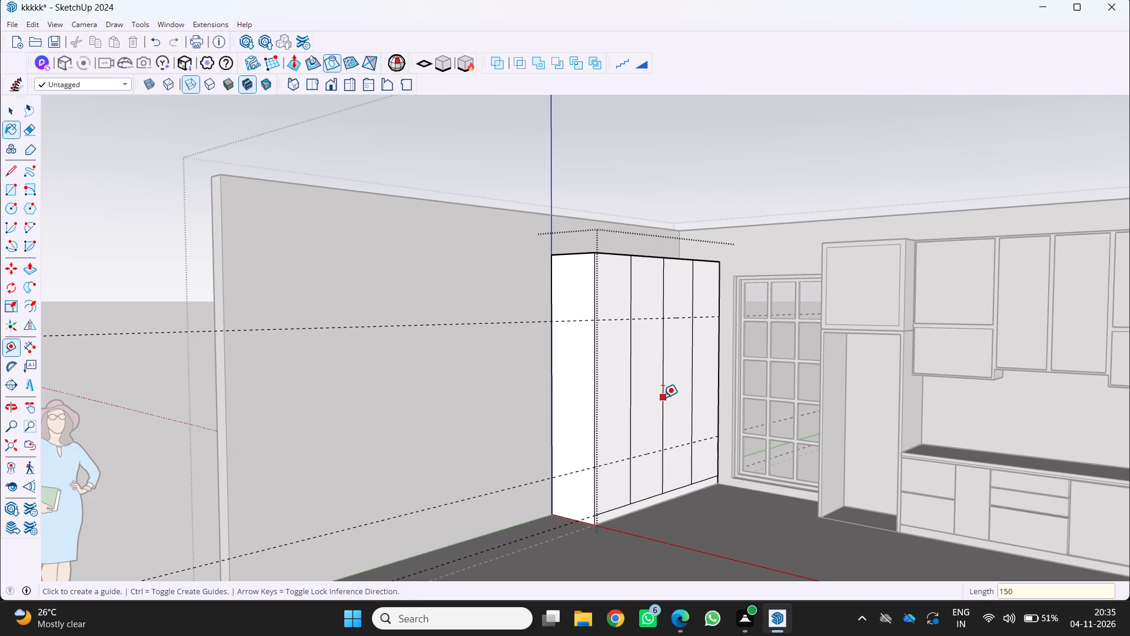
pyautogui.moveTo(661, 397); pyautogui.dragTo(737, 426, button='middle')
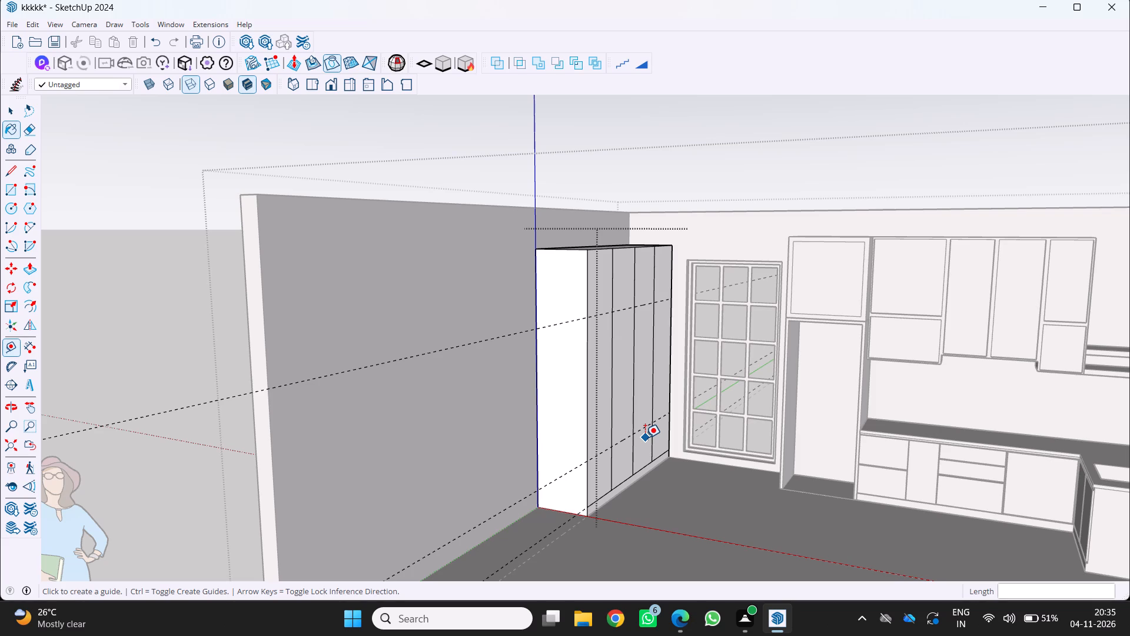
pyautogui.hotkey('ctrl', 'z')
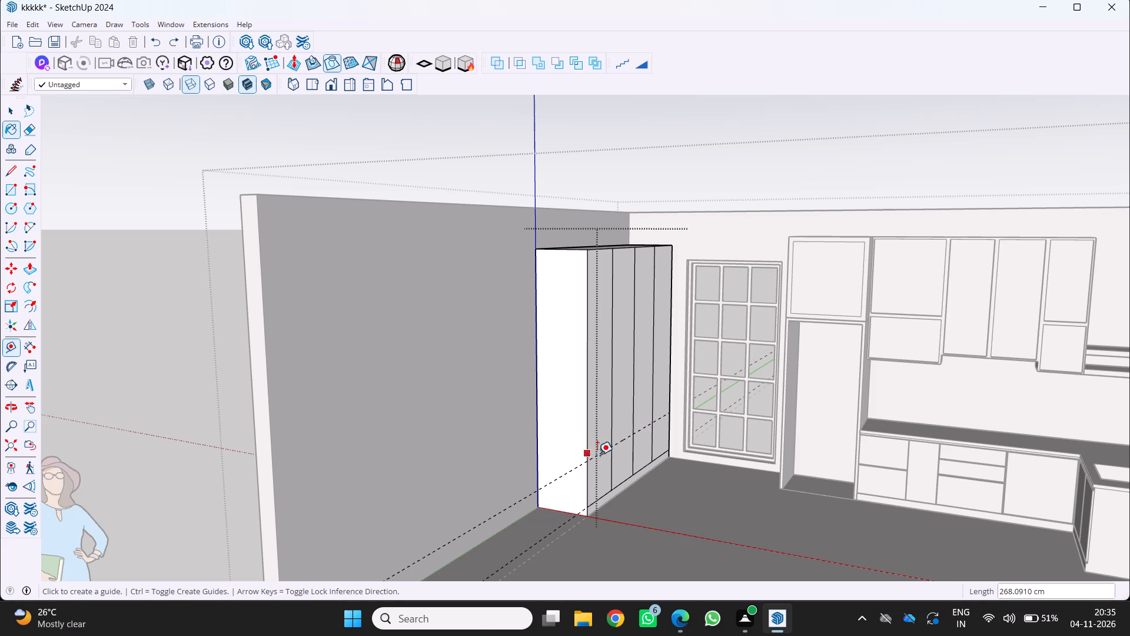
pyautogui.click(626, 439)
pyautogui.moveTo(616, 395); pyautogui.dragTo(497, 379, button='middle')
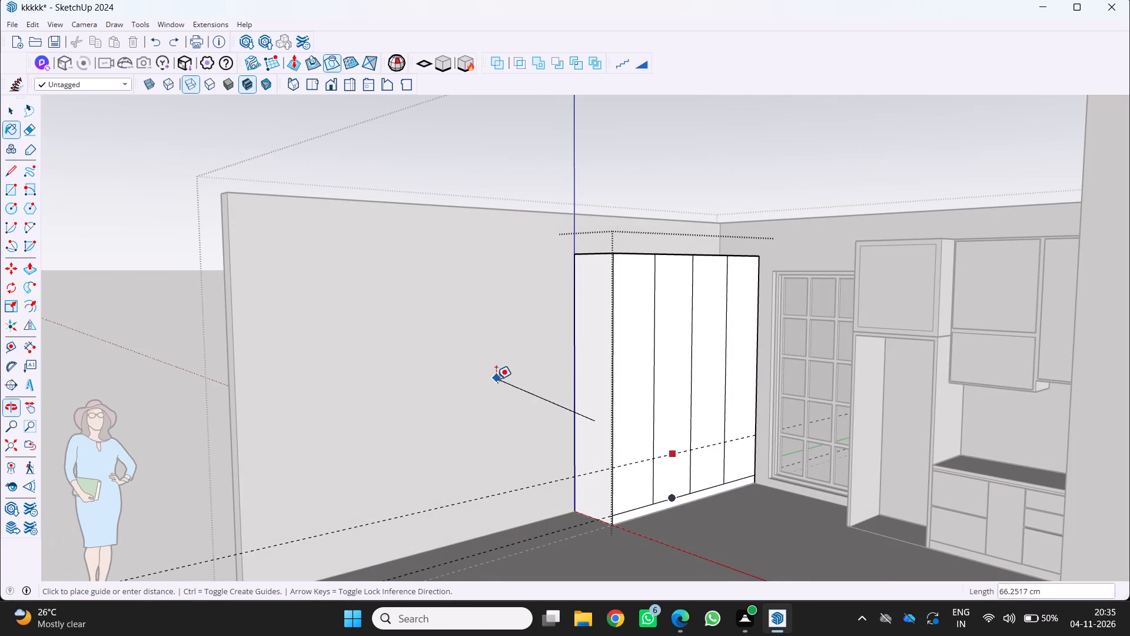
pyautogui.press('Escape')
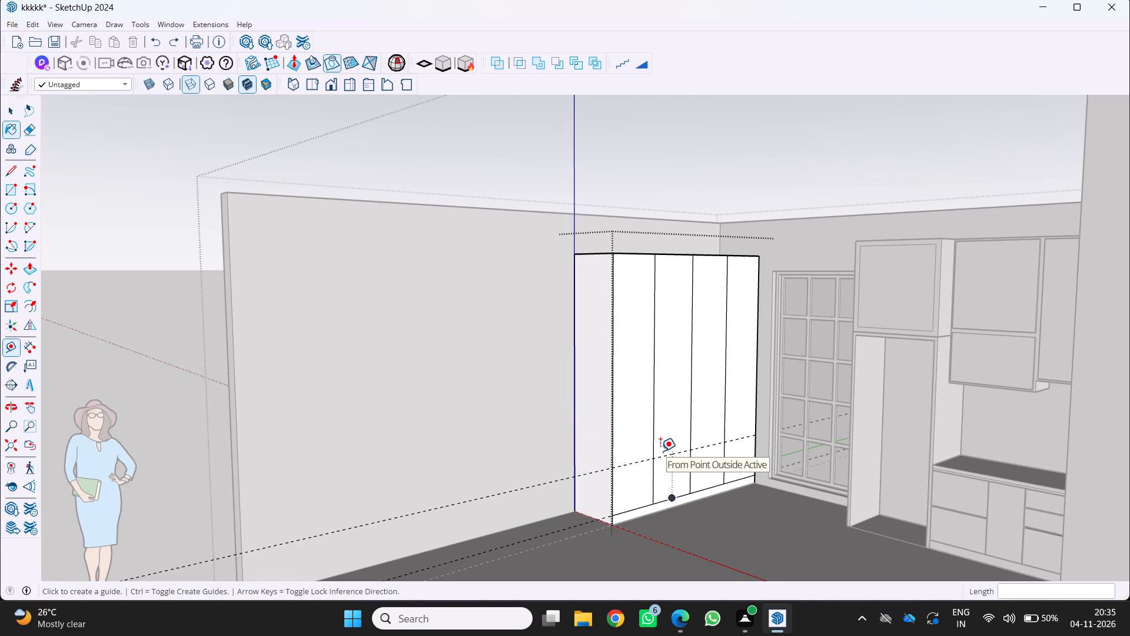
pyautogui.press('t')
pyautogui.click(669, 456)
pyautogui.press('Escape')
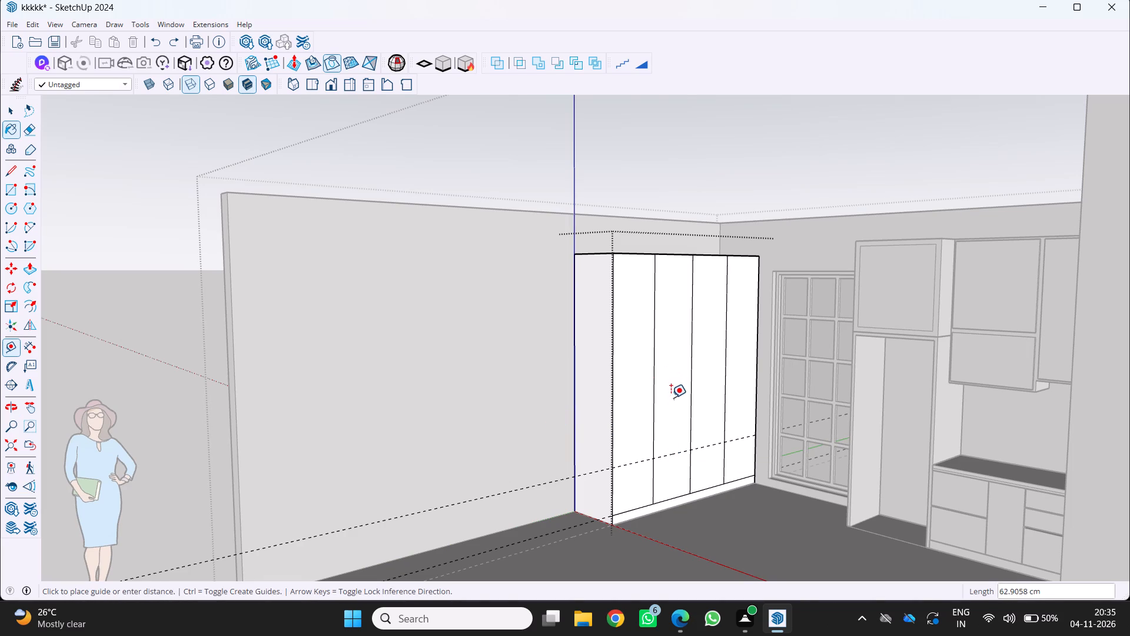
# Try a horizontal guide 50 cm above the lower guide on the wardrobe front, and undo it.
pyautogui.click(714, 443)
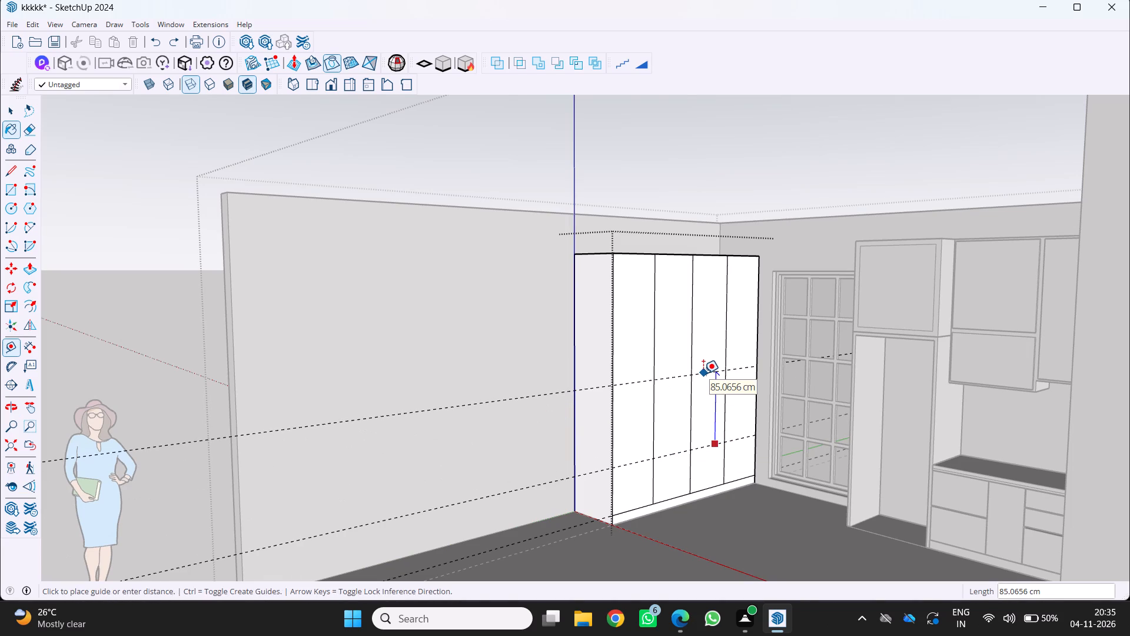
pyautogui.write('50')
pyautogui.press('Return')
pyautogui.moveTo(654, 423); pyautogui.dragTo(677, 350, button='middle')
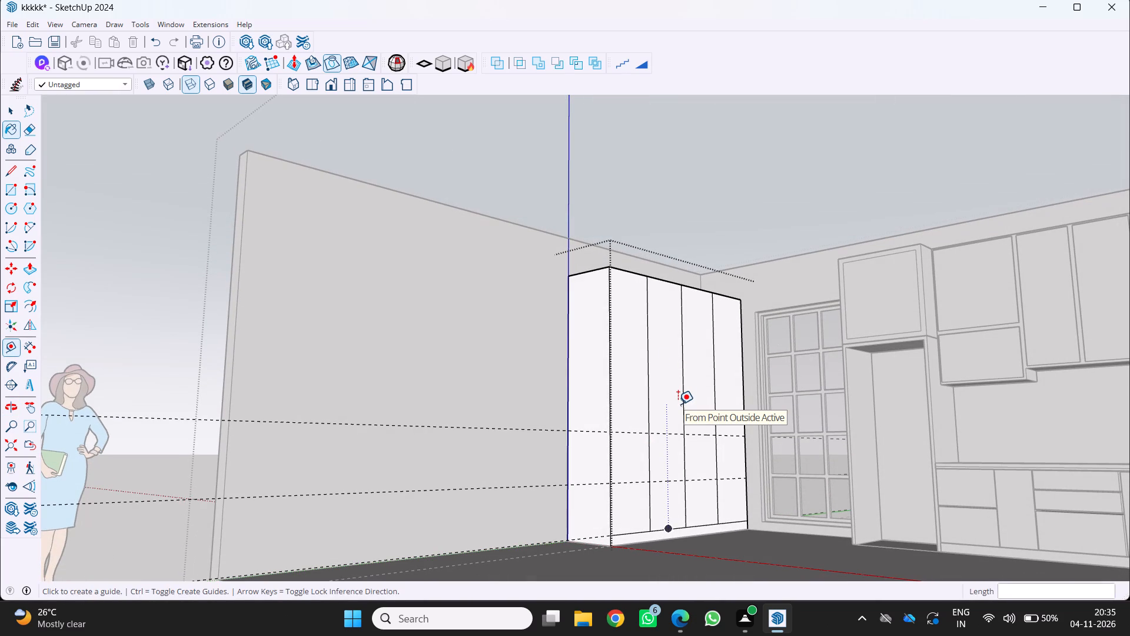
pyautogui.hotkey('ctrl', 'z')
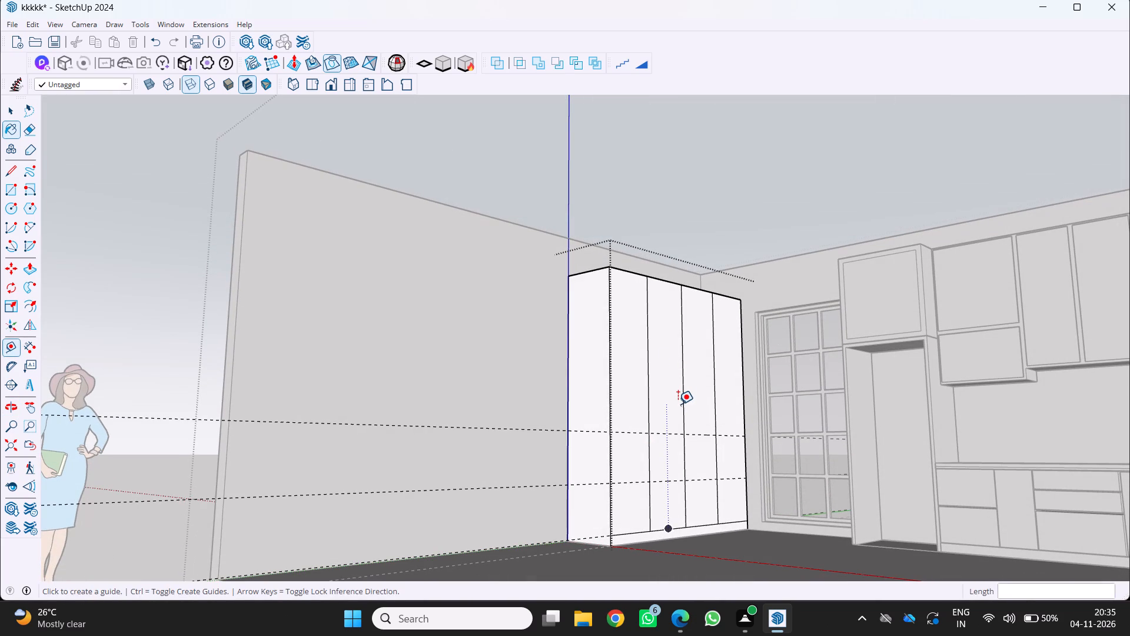
# Place a second horizontal guide 60 cm above the lower guide across the wardrobe doors.
pyautogui.click(671, 481)
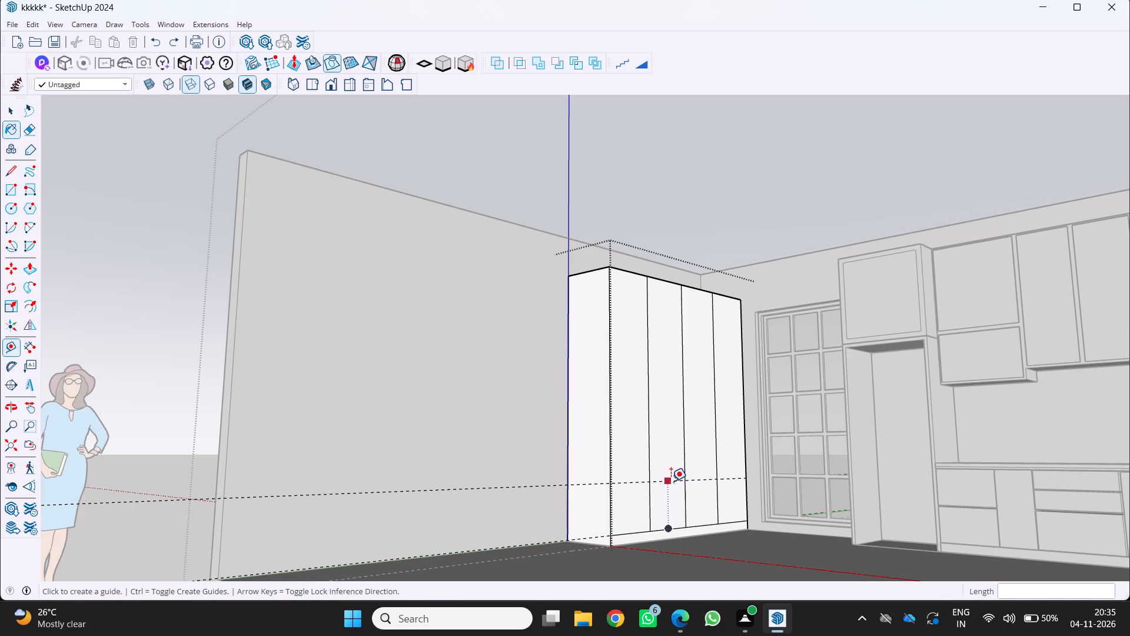
pyautogui.press('Escape')
pyautogui.press('t')
pyautogui.click(705, 478)
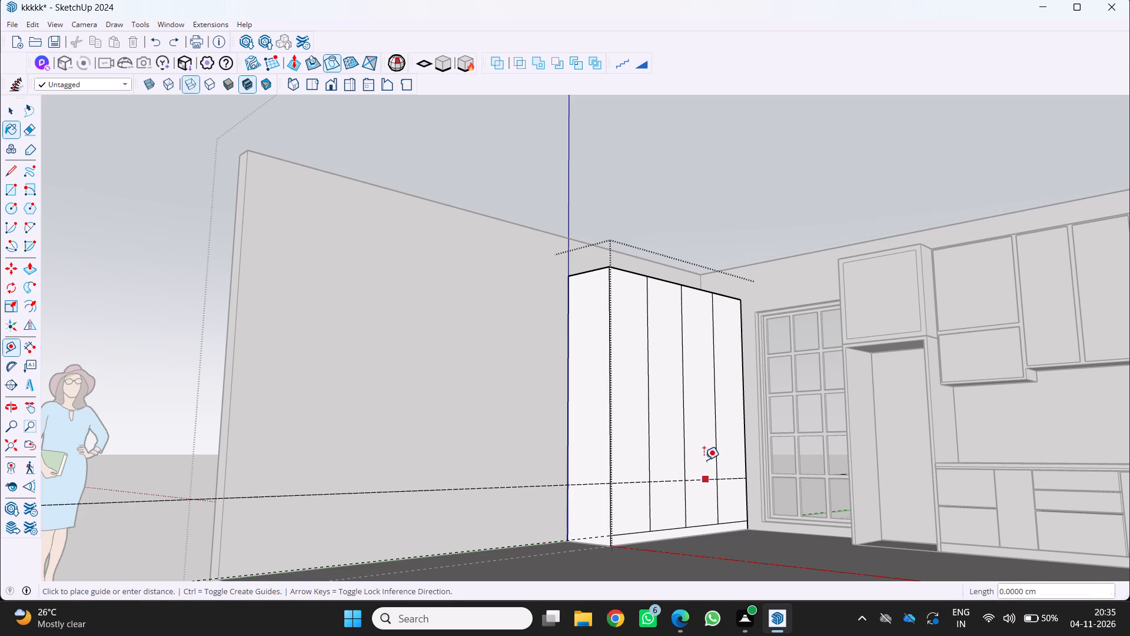
pyautogui.write('60')
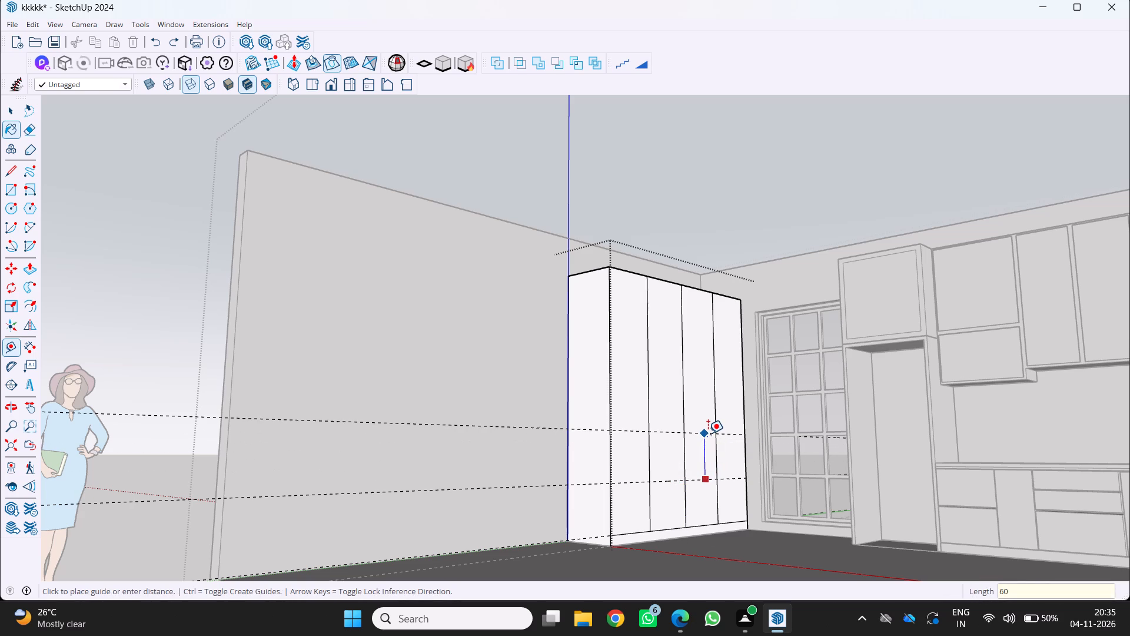
pyautogui.press('Return')
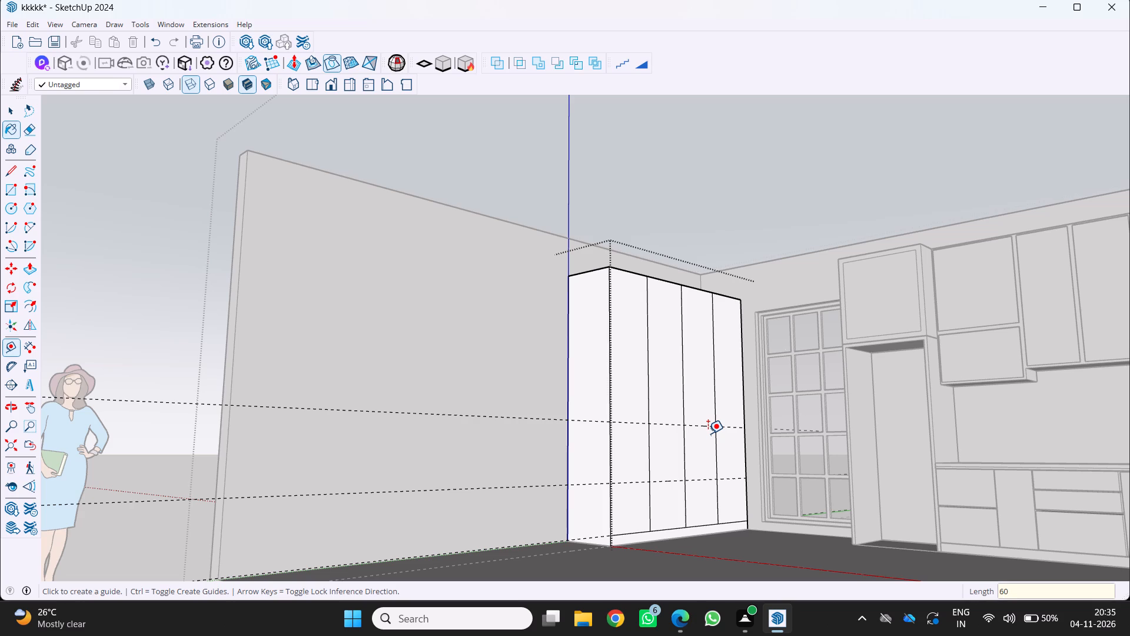
pyautogui.scroll(7, 595, 426)
pyautogui.moveTo(603, 451); pyautogui.dragTo(623, 457, button='middle')
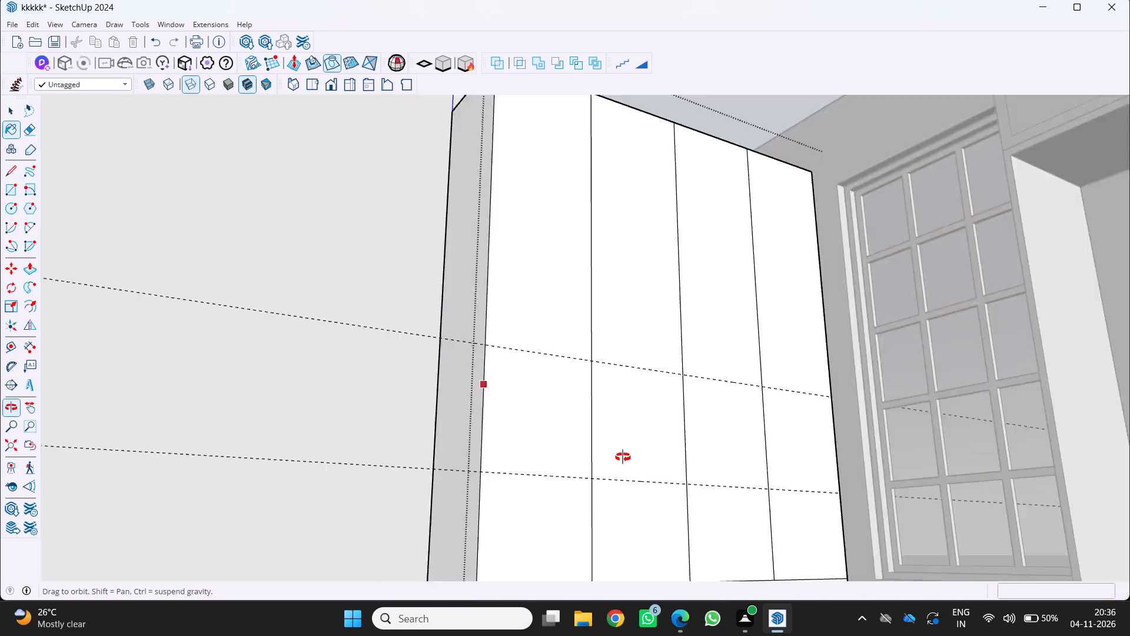
# Examine the wardrobe front and its two horizontal guides from several viewpoints around the room.
pyautogui.moveTo(623, 457); pyautogui.dragTo(637, 458, button='middle')
pyautogui.scroll(-8, 635, 452)
pyautogui.scroll(4, 663, 458)
pyautogui.moveTo(666, 468); pyautogui.dragTo(729, 468, button='middle')
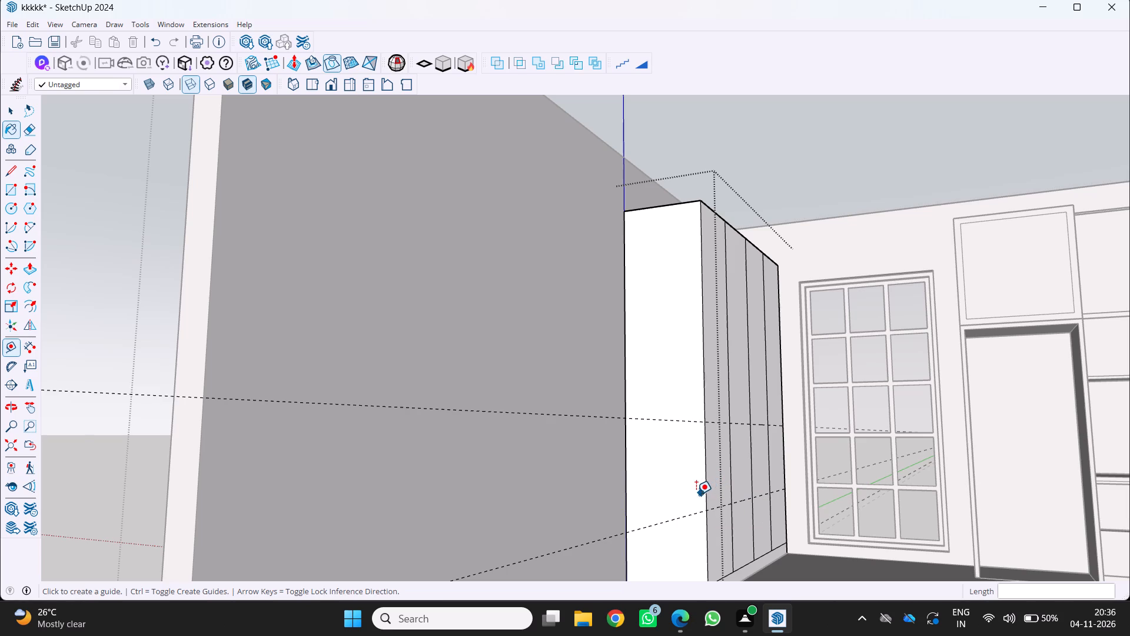
pyautogui.scroll(-2, 696, 494)
pyautogui.moveTo(694, 493); pyautogui.dragTo(523, 512, button='middle')
pyautogui.middleClick(521, 512)
pyautogui.scroll(-1, 694, 360)
pyautogui.moveTo(666, 375); pyautogui.dragTo(579, 387, button='middle')
pyautogui.moveTo(601, 392); pyautogui.dragTo(795, 417, button='middle')
pyautogui.scroll(-19, 795, 417)
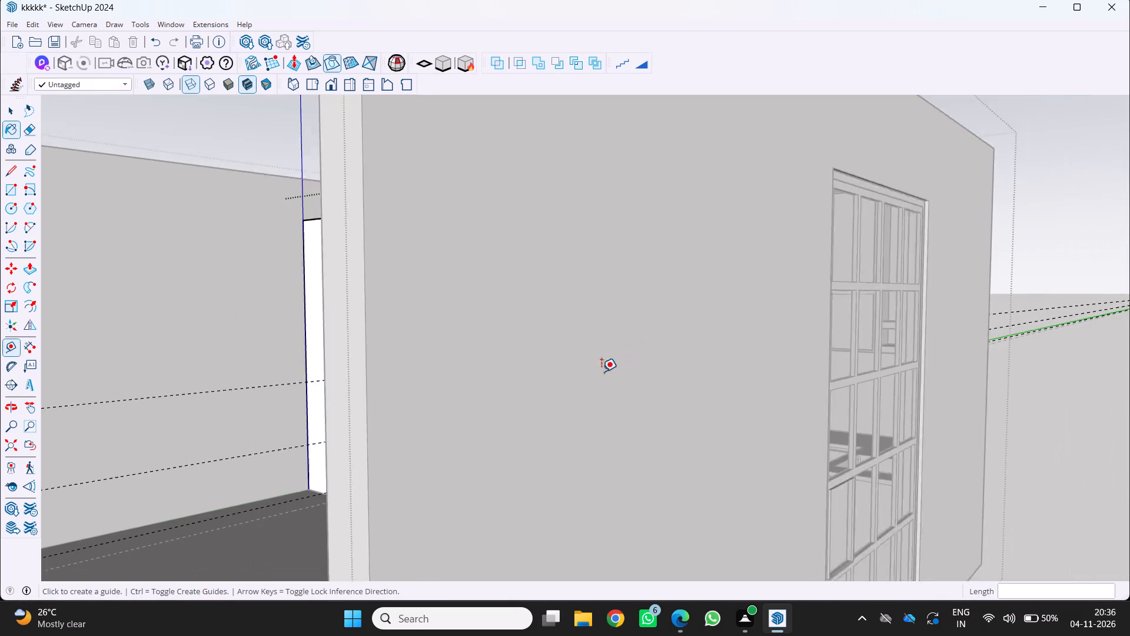
pyautogui.moveTo(590, 371); pyautogui.dragTo(777, 370, button='middle')
pyautogui.scroll(-1, 417, 438)
pyautogui.moveTo(417, 438); pyautogui.dragTo(679, 484, button='middle')
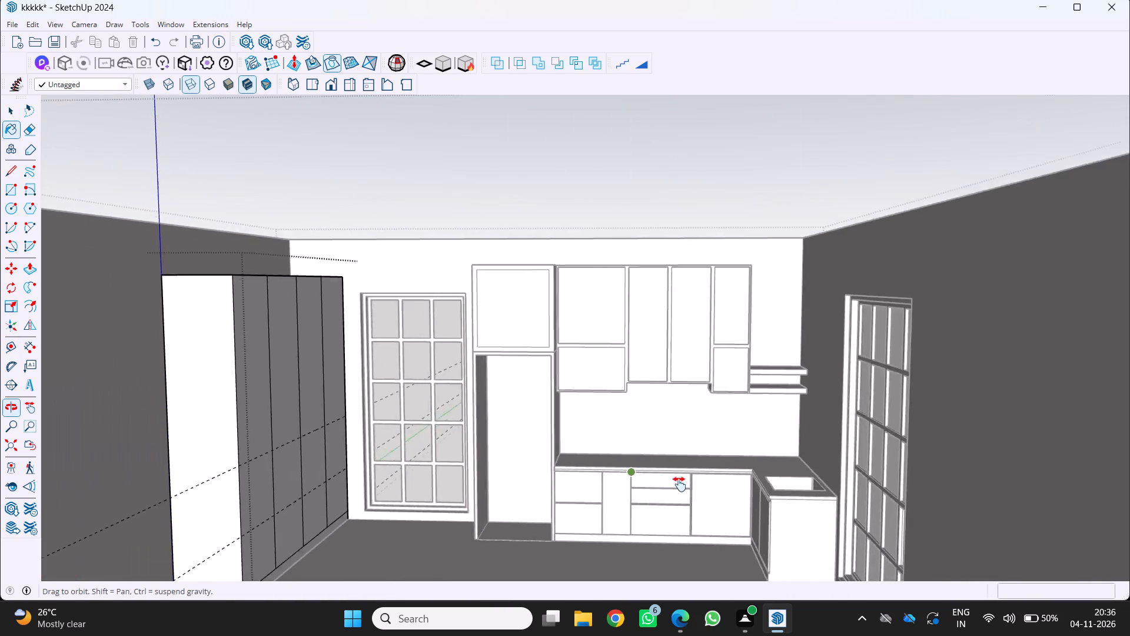
pyautogui.moveTo(679, 484); pyautogui.dragTo(762, 479, button='middle')
pyautogui.scroll(3, 644, 460)
pyautogui.moveTo(543, 452); pyautogui.dragTo(445, 439, button='middle')
pyautogui.middleClick(444, 439)
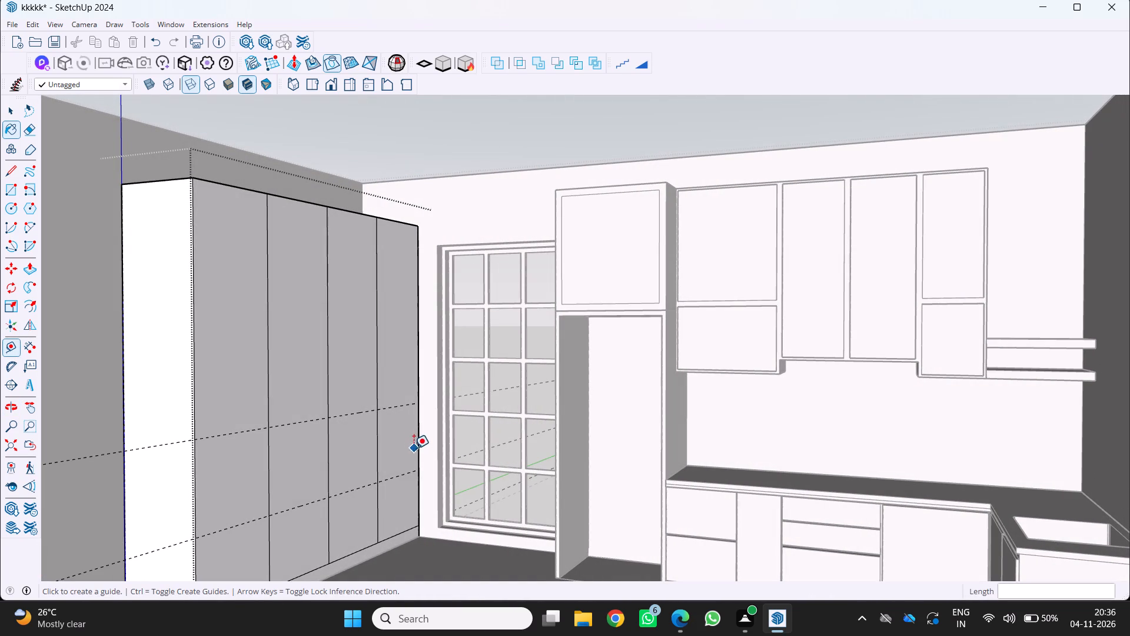
# Draw a 240 cm wide rectangle, about 158 cm high, on the wardrobe front from its top corner down to the upper guide.
pyautogui.press('r')
pyautogui.scroll(5, 194, 174)
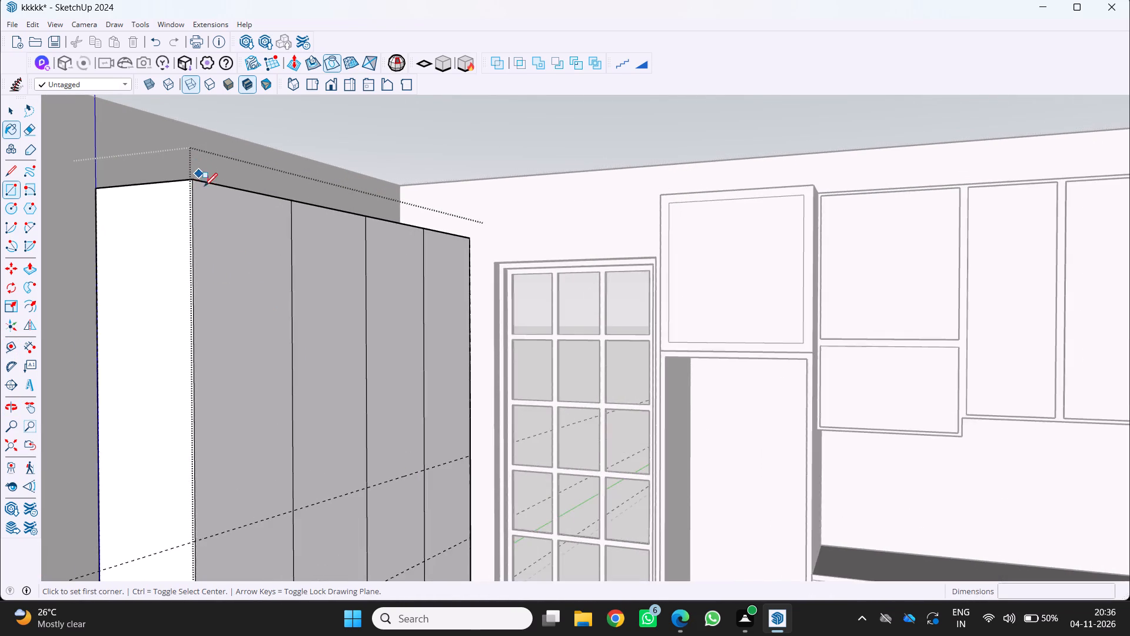
pyautogui.scroll(6, 204, 186)
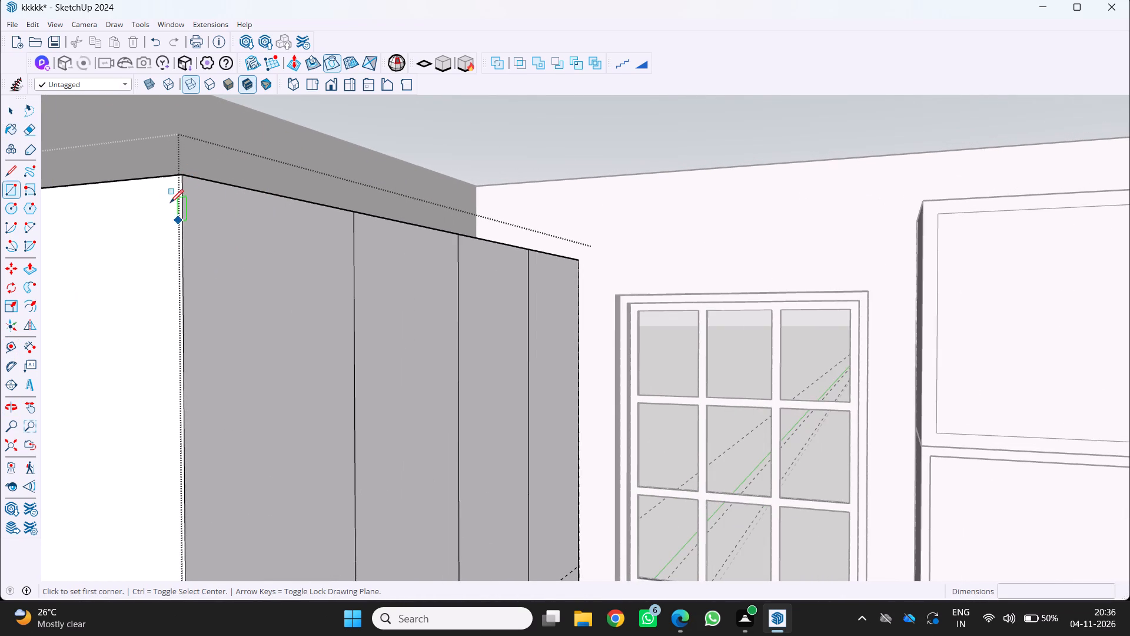
pyautogui.scroll(8, 179, 175)
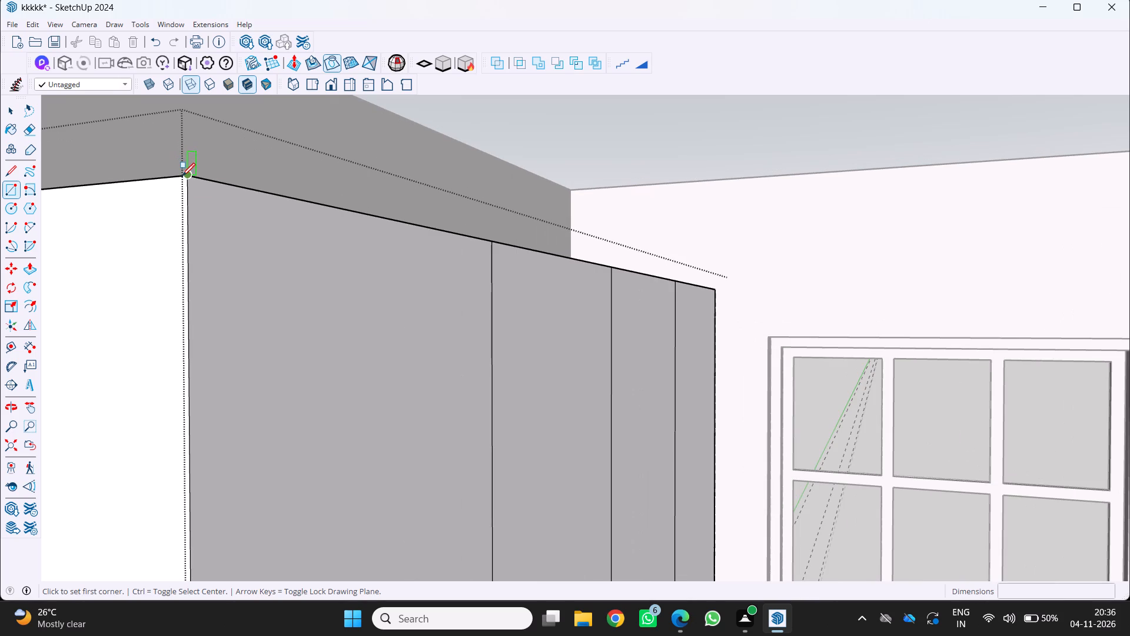
pyautogui.click(184, 176)
pyautogui.scroll(-12, 191, 188)
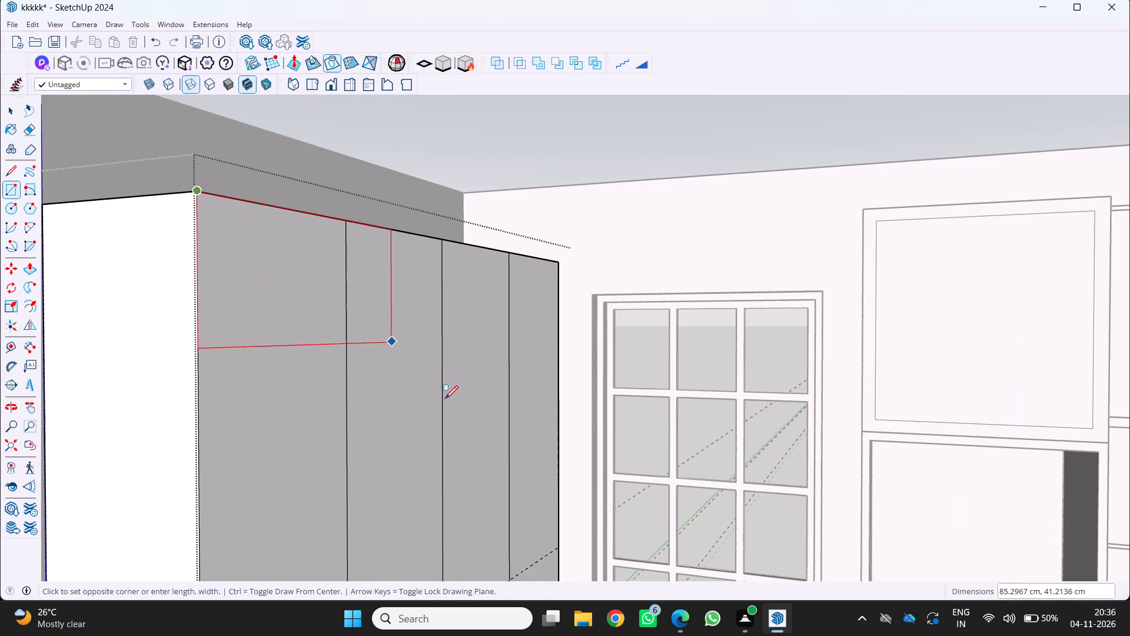
pyautogui.moveTo(489, 498); pyautogui.dragTo(569, 366, button='middle')
pyautogui.middleClick(572, 367)
pyautogui.scroll(2, 595, 412)
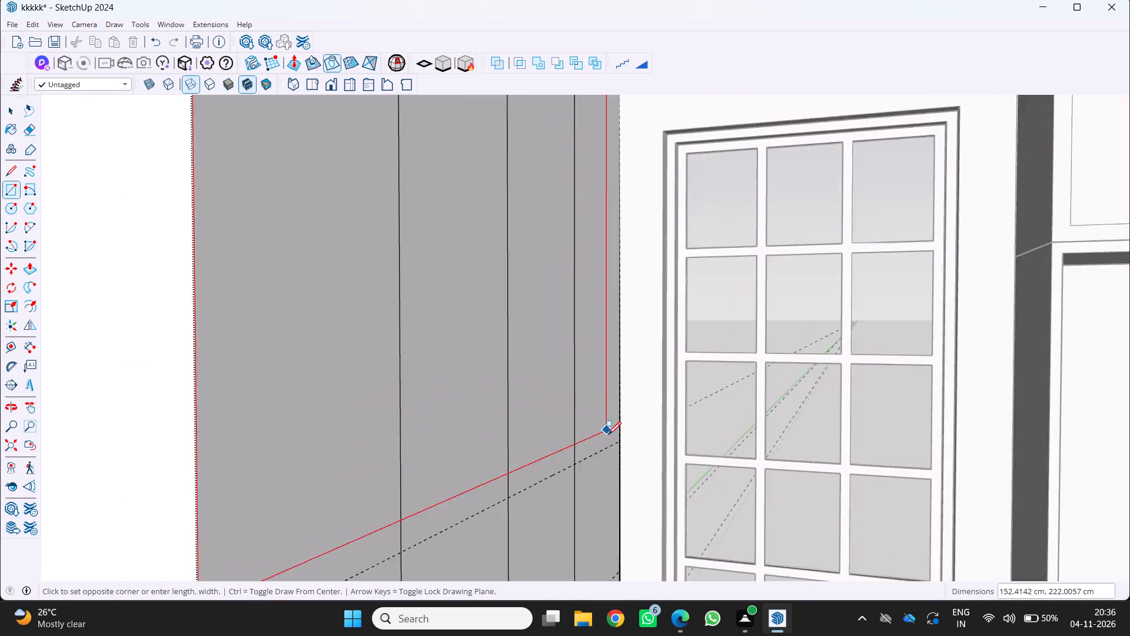
pyautogui.scroll(2, 608, 435)
pyautogui.moveTo(621, 440); pyautogui.dragTo(557, 421, button='middle')
pyautogui.middleClick(557, 421)
pyautogui.scroll(5, 557, 421)
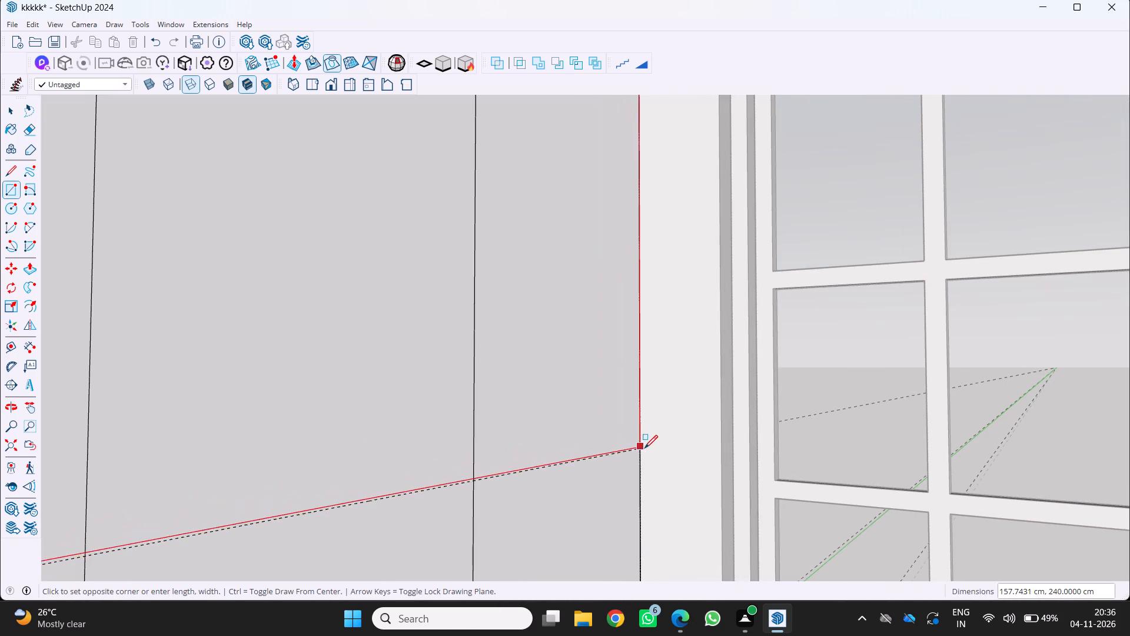
pyautogui.click(640, 449)
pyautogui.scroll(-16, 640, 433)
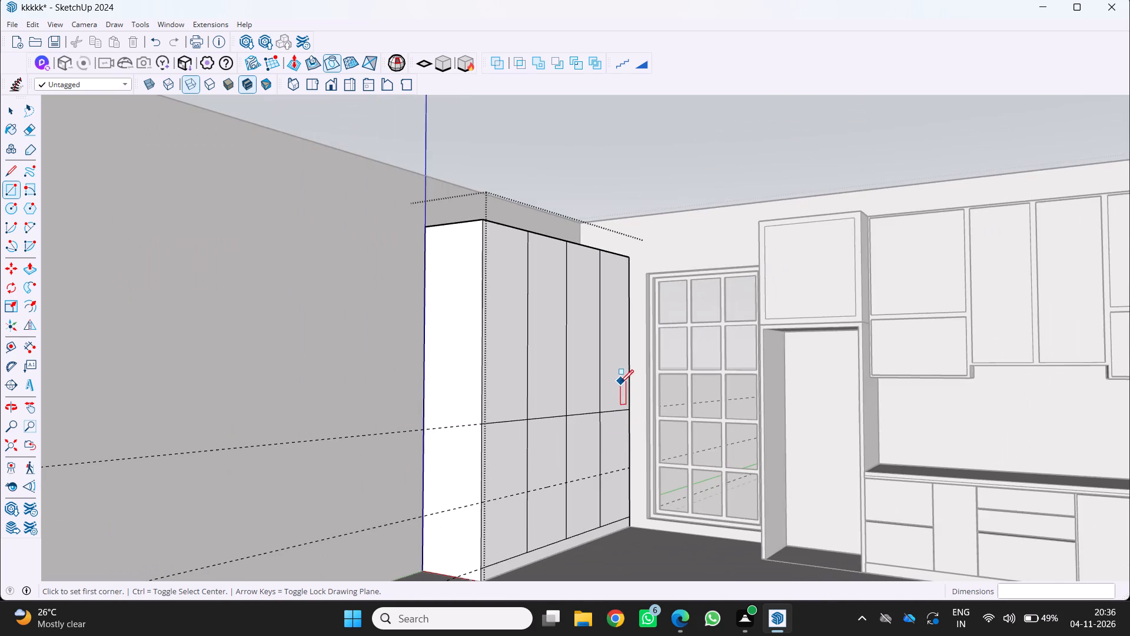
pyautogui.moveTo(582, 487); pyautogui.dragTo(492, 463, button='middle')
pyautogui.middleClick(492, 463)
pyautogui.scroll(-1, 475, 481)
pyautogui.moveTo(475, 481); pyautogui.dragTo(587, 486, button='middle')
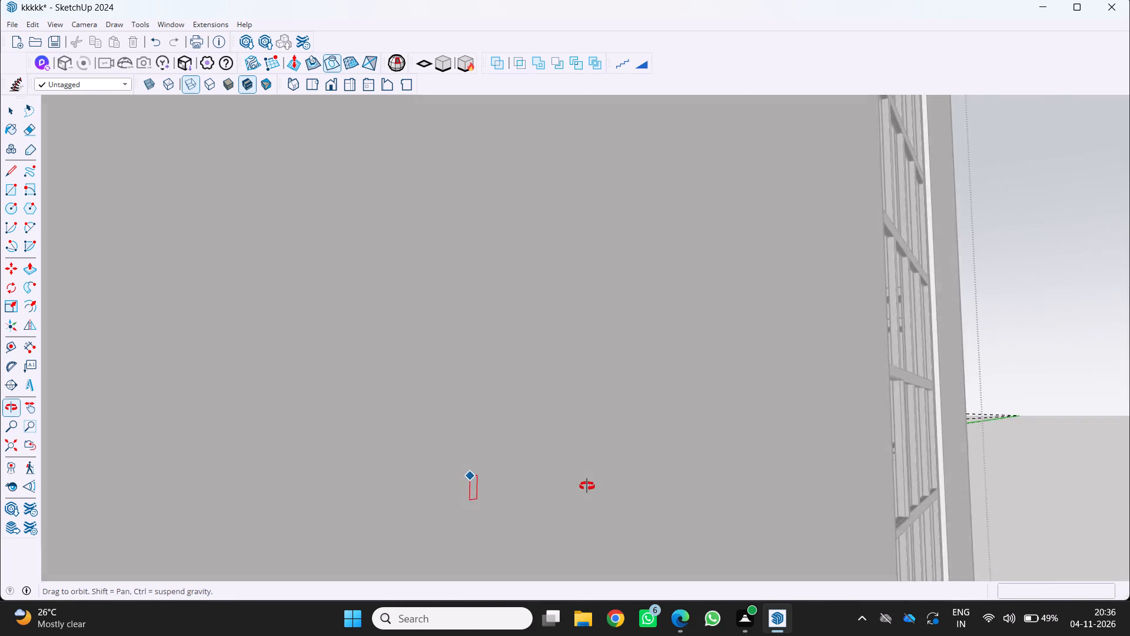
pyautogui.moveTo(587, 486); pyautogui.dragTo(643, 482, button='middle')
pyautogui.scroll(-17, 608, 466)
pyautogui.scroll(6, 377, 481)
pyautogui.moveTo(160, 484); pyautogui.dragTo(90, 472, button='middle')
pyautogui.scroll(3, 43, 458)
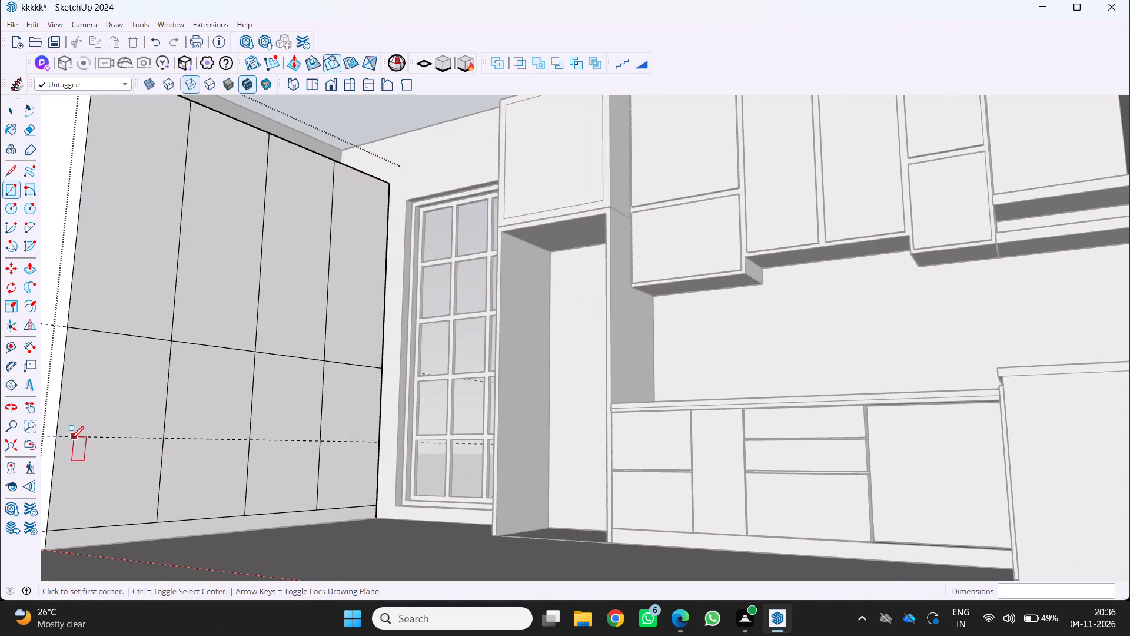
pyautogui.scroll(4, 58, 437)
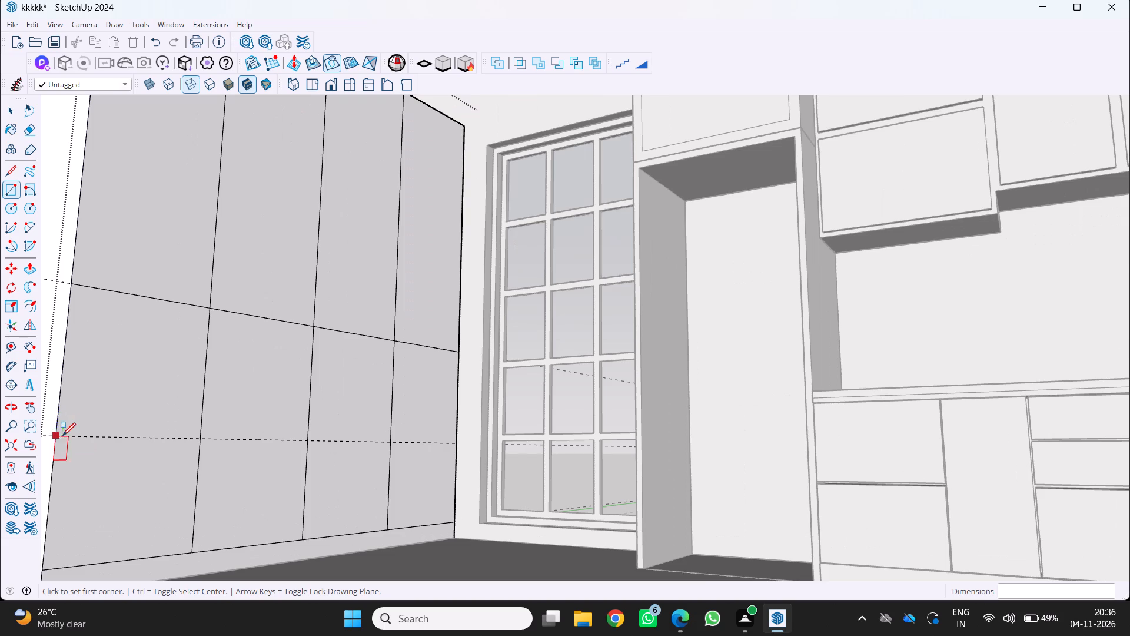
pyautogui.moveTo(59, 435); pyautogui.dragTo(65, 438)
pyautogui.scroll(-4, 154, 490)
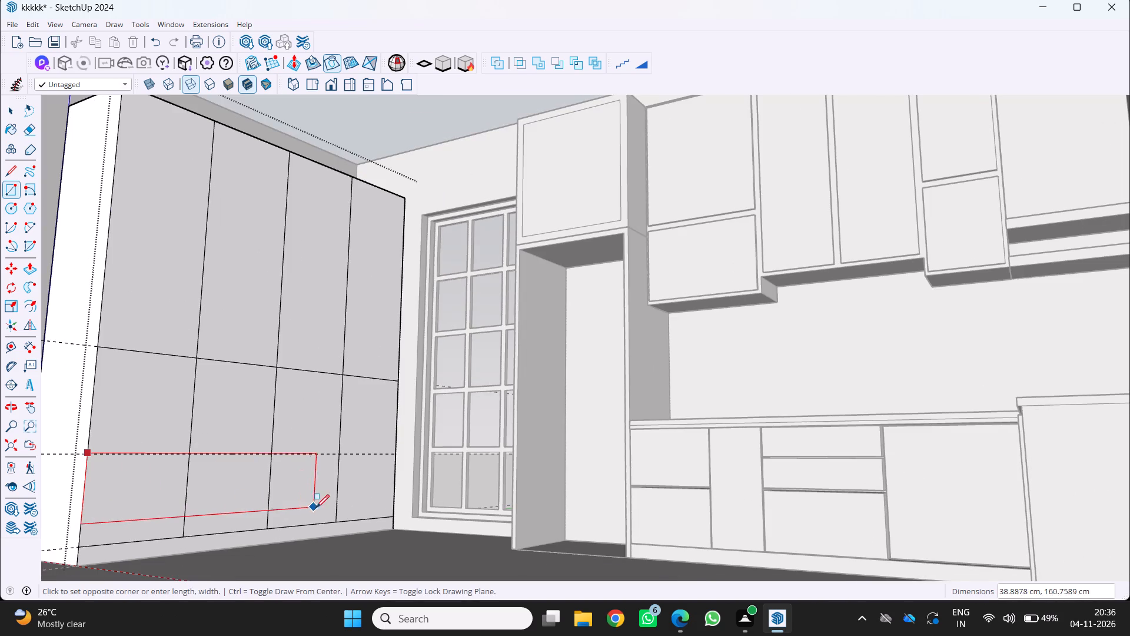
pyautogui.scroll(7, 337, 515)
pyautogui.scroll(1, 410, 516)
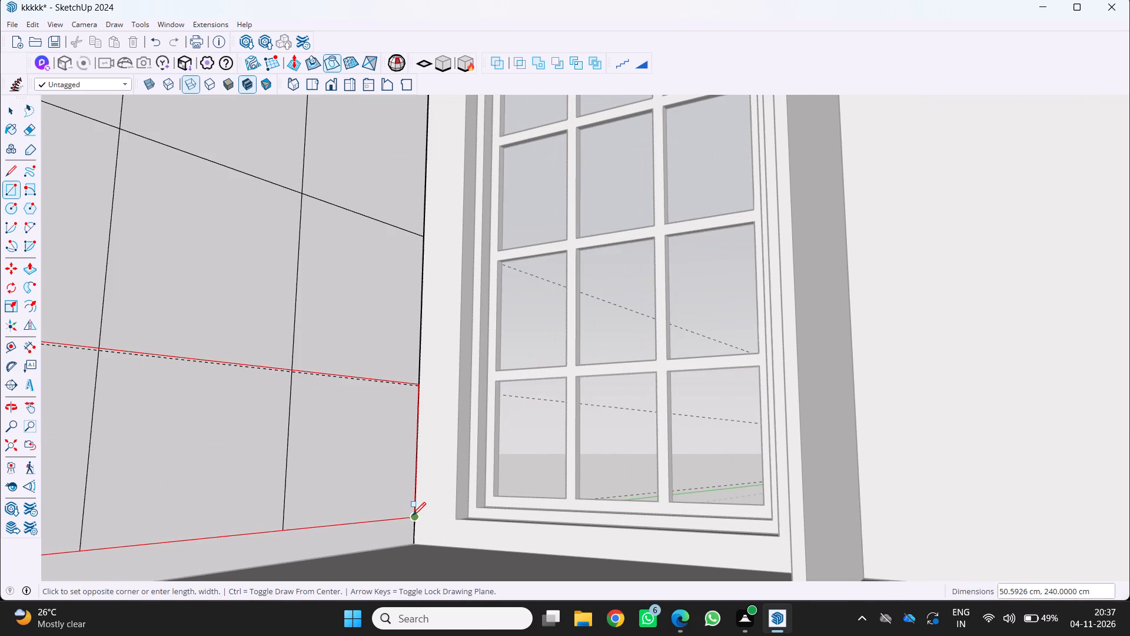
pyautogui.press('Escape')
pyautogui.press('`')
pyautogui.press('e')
# Draw a 240 cm wide rectangle, about 51 cm high, on the wardrobe front from the lower guide down to the plinth line.
pyautogui.press('r')
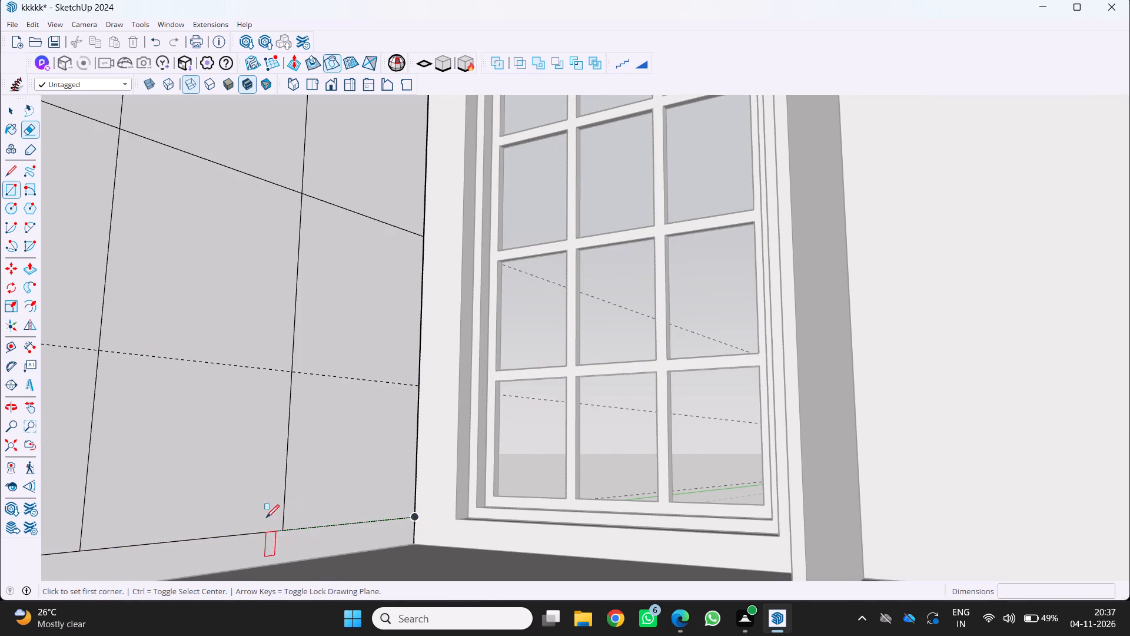
pyautogui.scroll(-11, 248, 474)
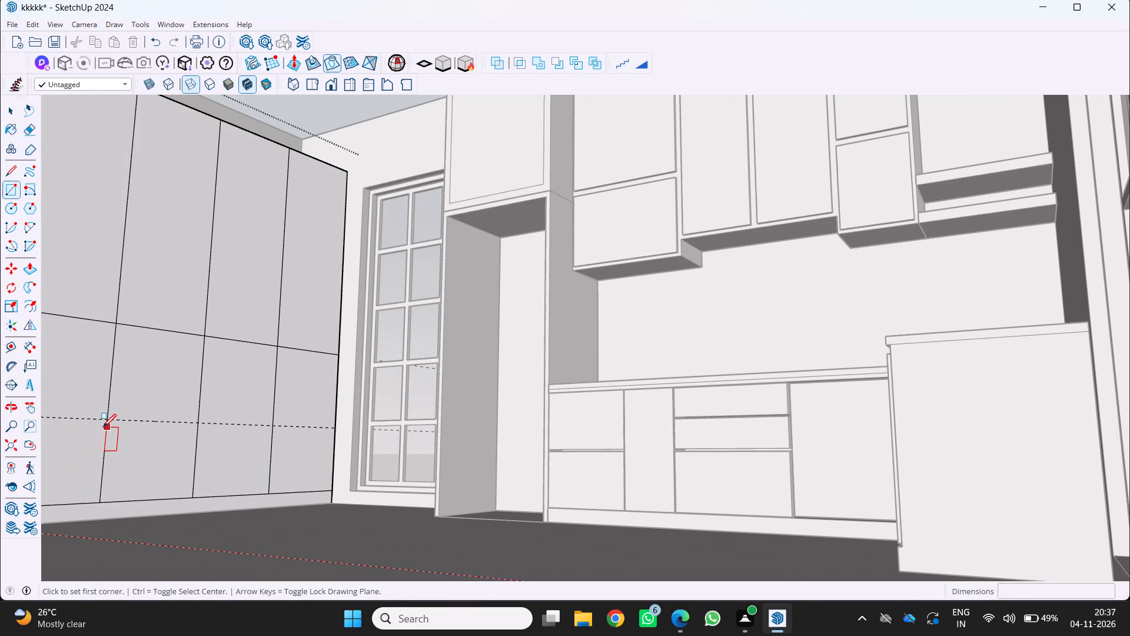
pyautogui.keyDown('shift'); pyautogui.moveTo(108, 434); pyautogui.dragTo(347, 452, button='middle'); pyautogui.keyUp('shift')
pyautogui.middleClick(347, 452)
pyautogui.scroll(8, 258, 439)
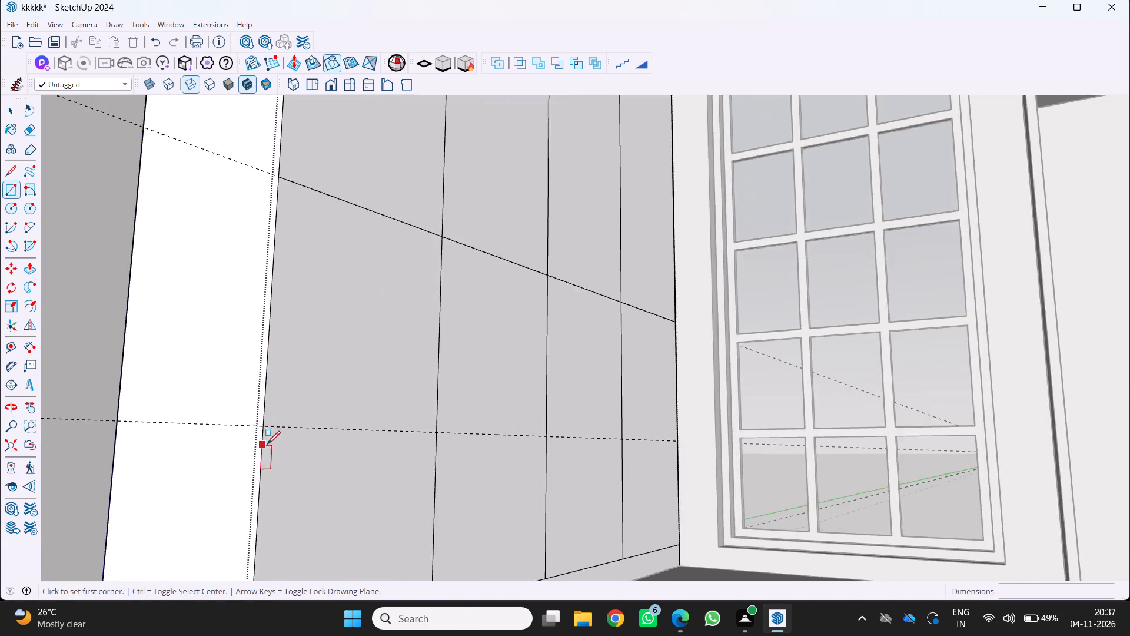
pyautogui.scroll(5, 267, 444)
pyautogui.click(262, 421)
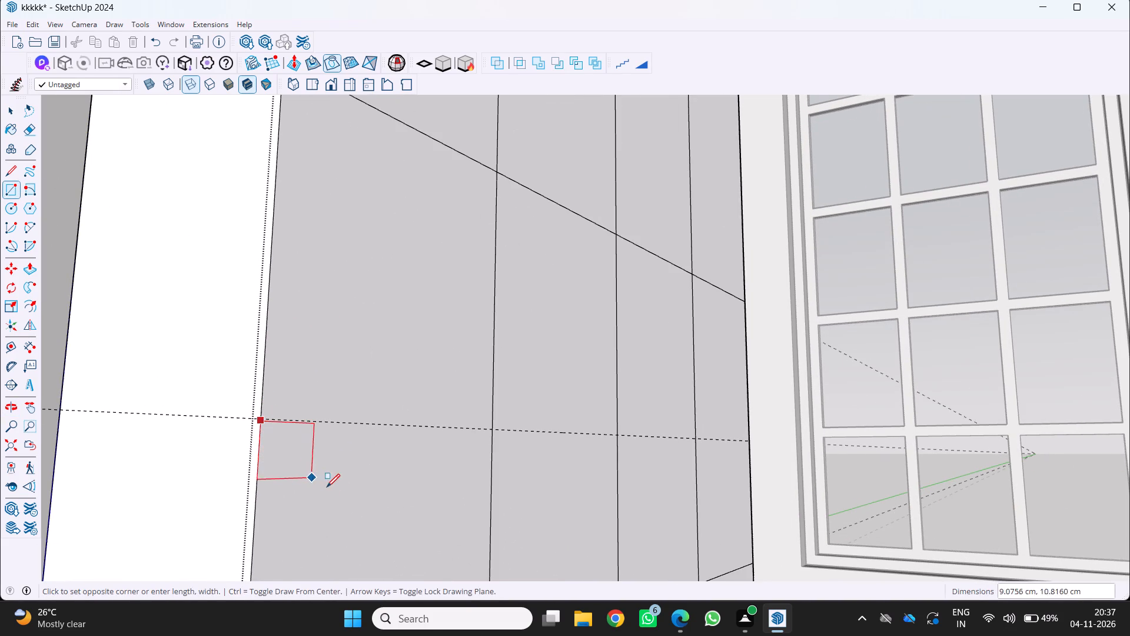
pyautogui.scroll(-5, 335, 492)
pyautogui.scroll(10, 534, 531)
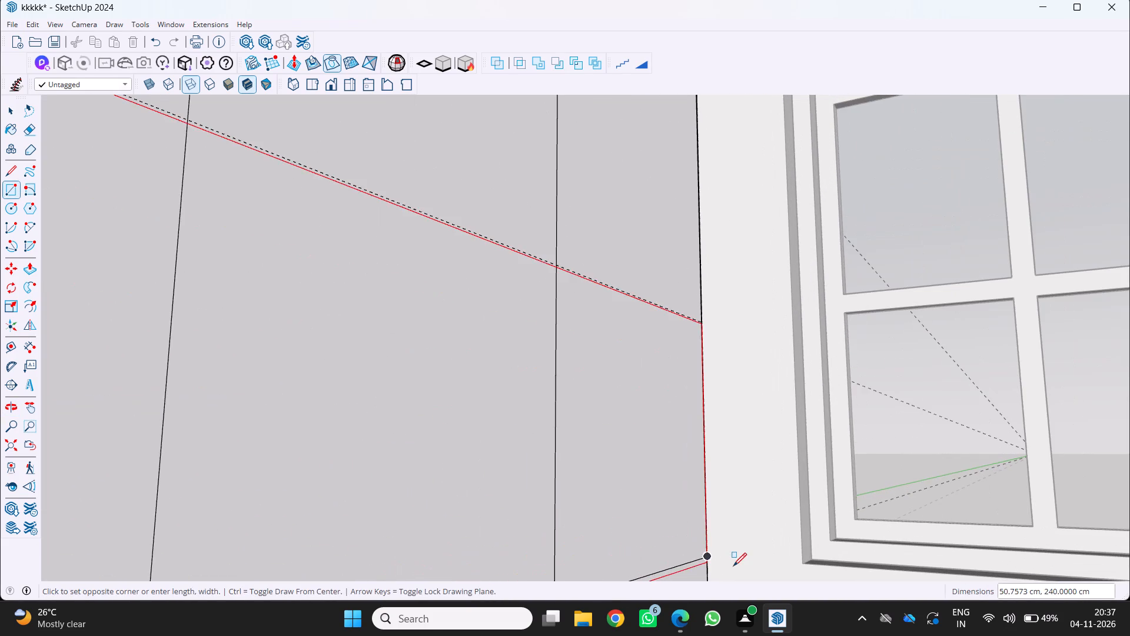
pyautogui.click(708, 556)
# Offset the outline of the first upper door panel, next to the wardrobe's exposed side, inward by 2 cm.
pyautogui.scroll(-5, 703, 552)
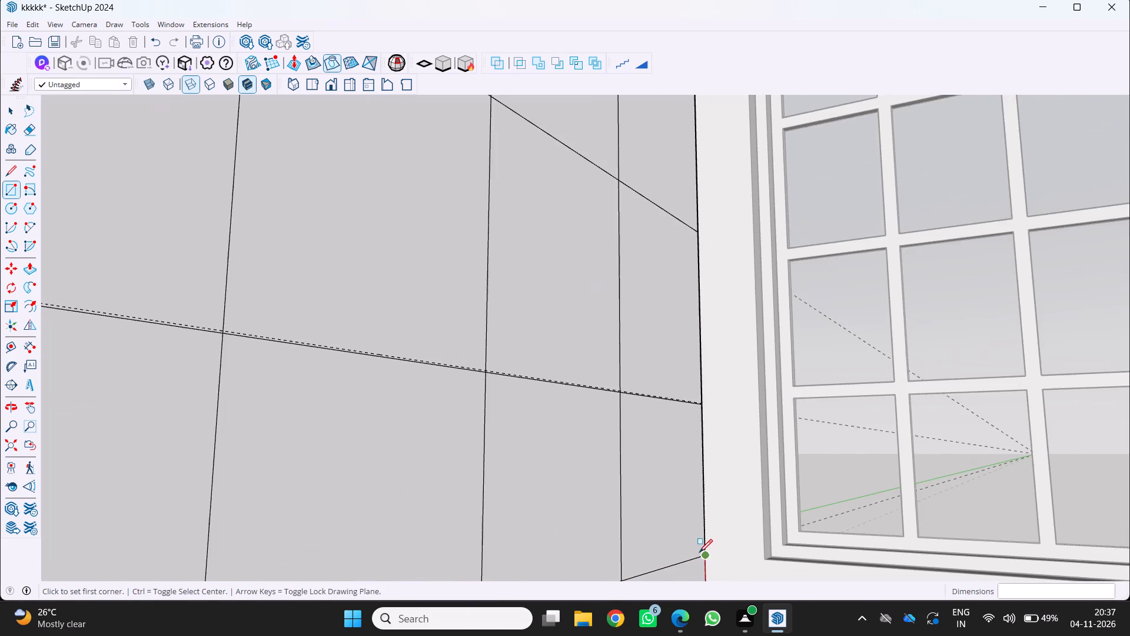
pyautogui.scroll(-4, 690, 548)
pyautogui.scroll(-4, 616, 525)
pyautogui.scroll(-1, 421, 514)
pyautogui.moveTo(406, 514); pyautogui.dragTo(338, 476, button='middle')
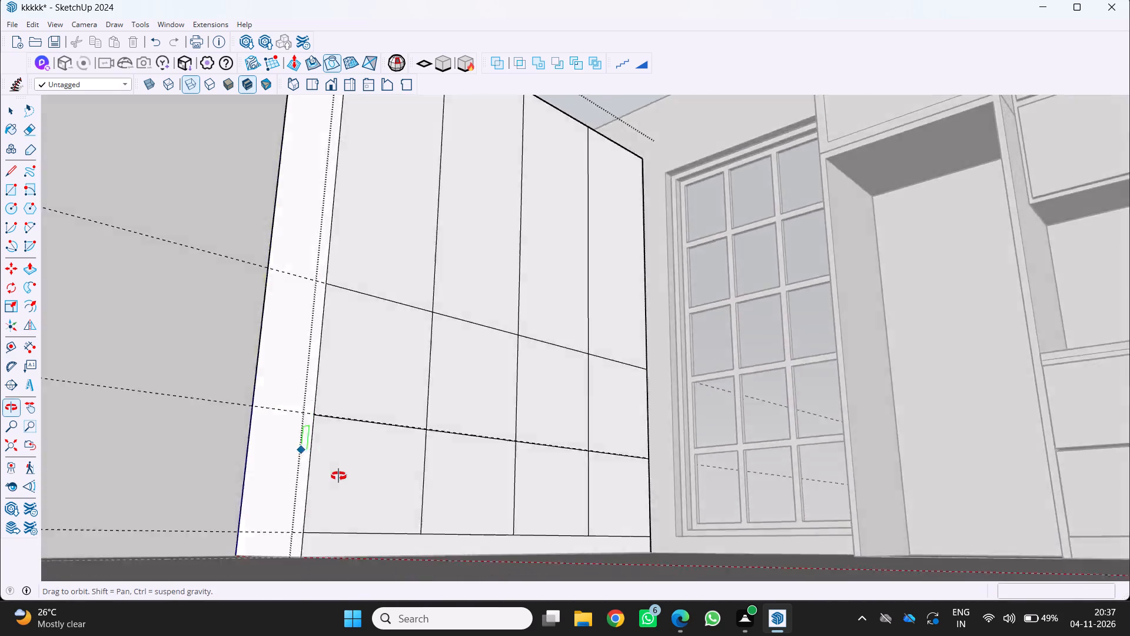
pyautogui.moveTo(338, 476); pyautogui.dragTo(335, 474, button='middle')
pyautogui.scroll(-1, 332, 475)
pyautogui.moveTo(333, 476); pyautogui.dragTo(510, 507, button='middle')
pyautogui.scroll(-9, 509, 507)
pyautogui.middleClick(510, 506)
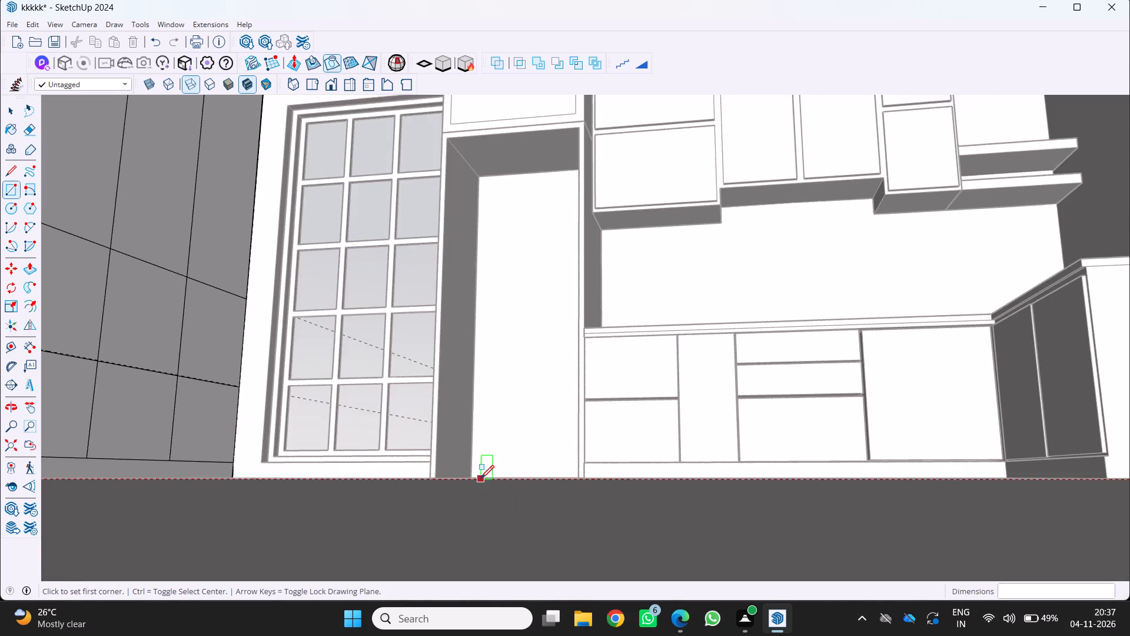
pyautogui.scroll(-2, 481, 478)
pyautogui.scroll(-3, 360, 461)
pyautogui.moveTo(348, 458); pyautogui.dragTo(323, 458, button='middle')
pyautogui.middleClick(319, 458)
pyautogui.scroll(4, 240, 353)
pyautogui.moveTo(238, 322); pyautogui.dragTo(212, 331, button='middle')
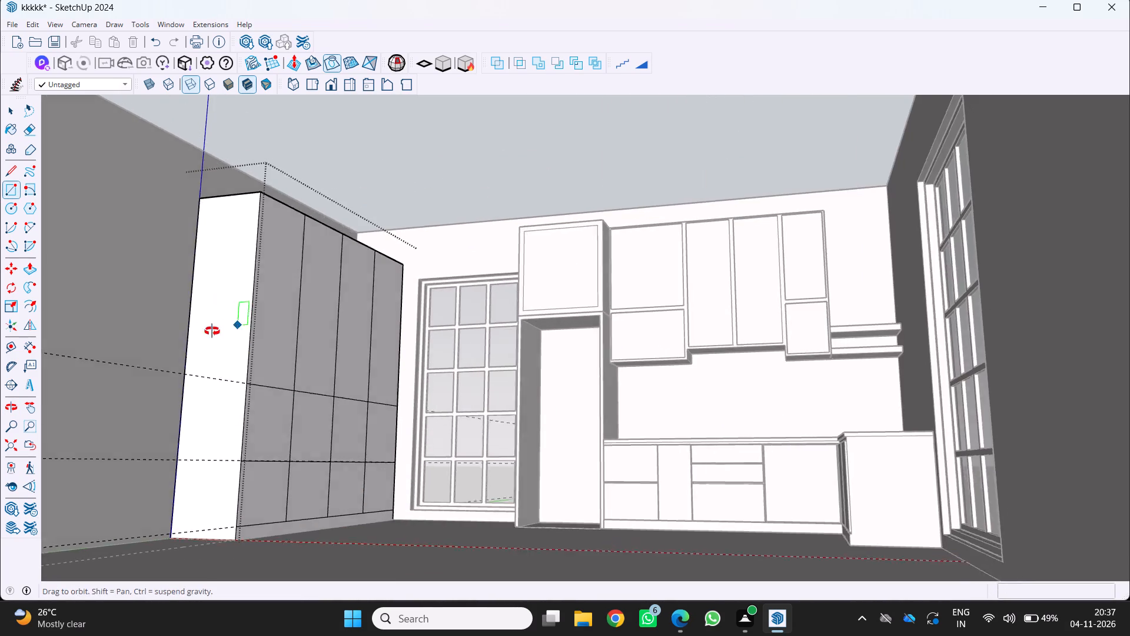
pyautogui.moveTo(212, 331); pyautogui.dragTo(149, 325, button='middle')
pyautogui.scroll(1, 157, 328)
pyautogui.middleClick(149, 325)
pyautogui.scroll(8, 260, 265)
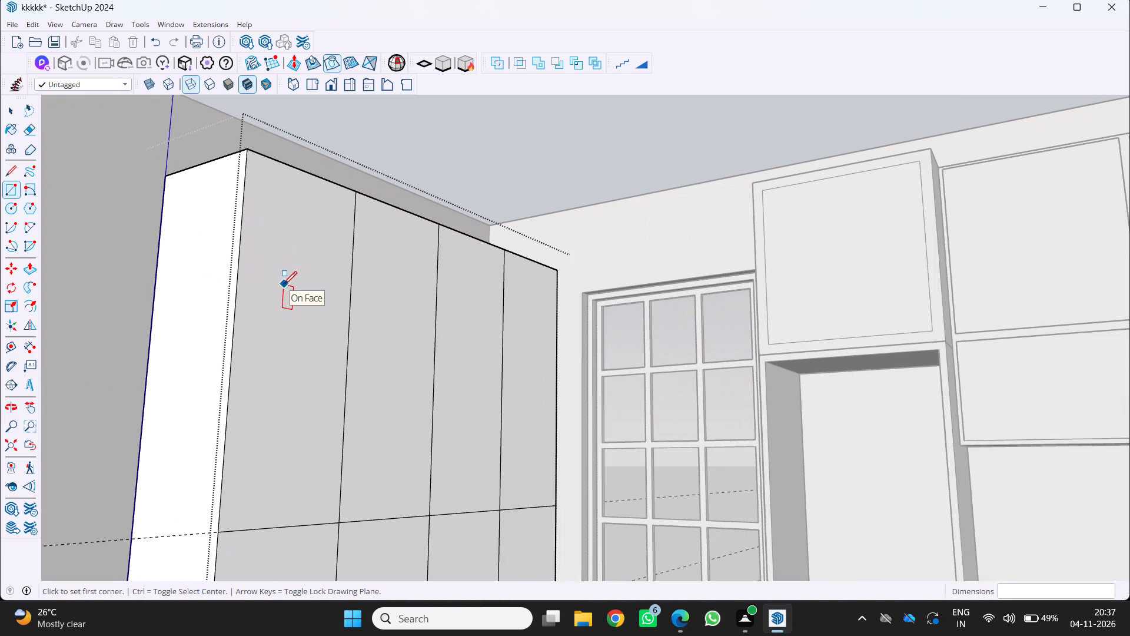
pyautogui.press('f')
pyautogui.click(247, 274)
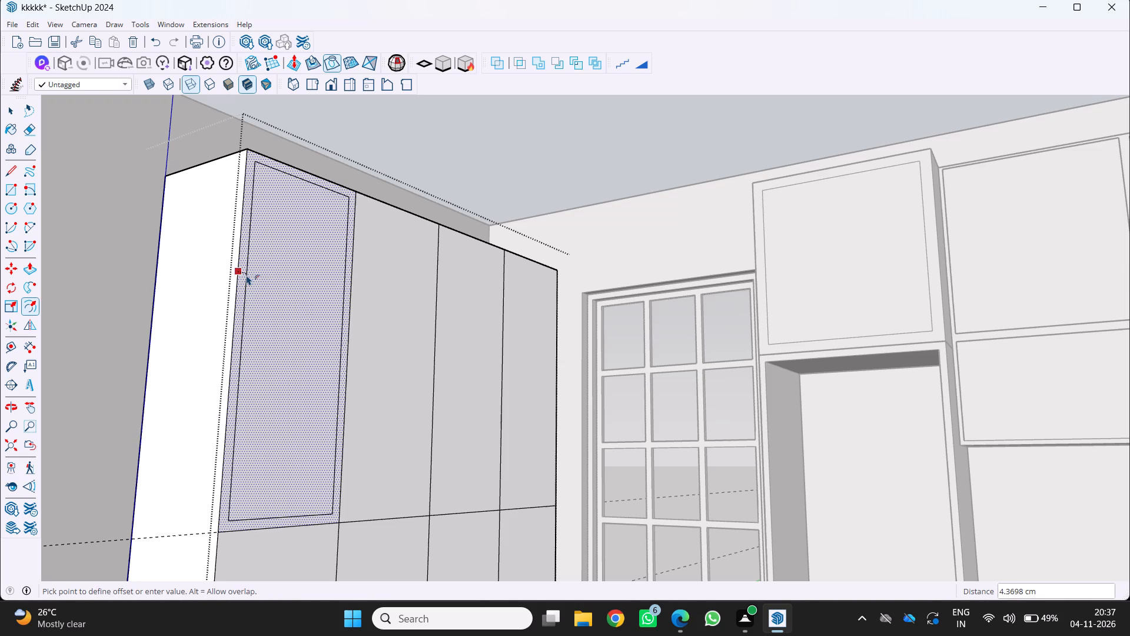
pyautogui.press('2')
pyautogui.press('Return')
# Offset the outlines of the remaining three upper door panels inward by 2 cm each.
pyautogui.moveTo(277, 275); pyautogui.dragTo(241, 281, button='middle')
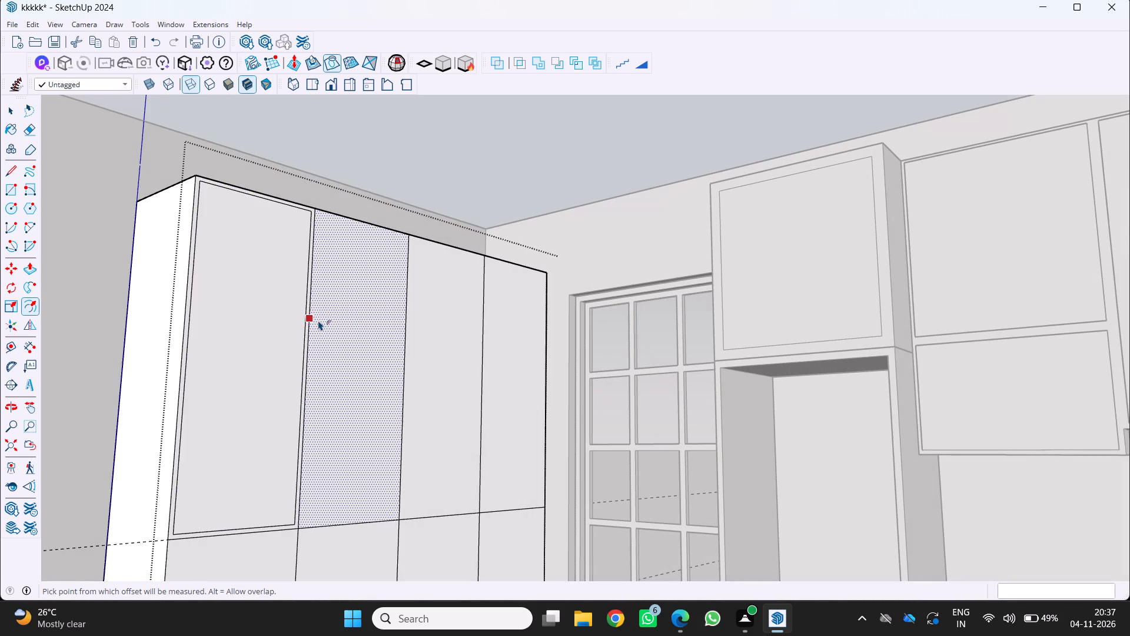
pyautogui.click(318, 320)
pyautogui.press('2')
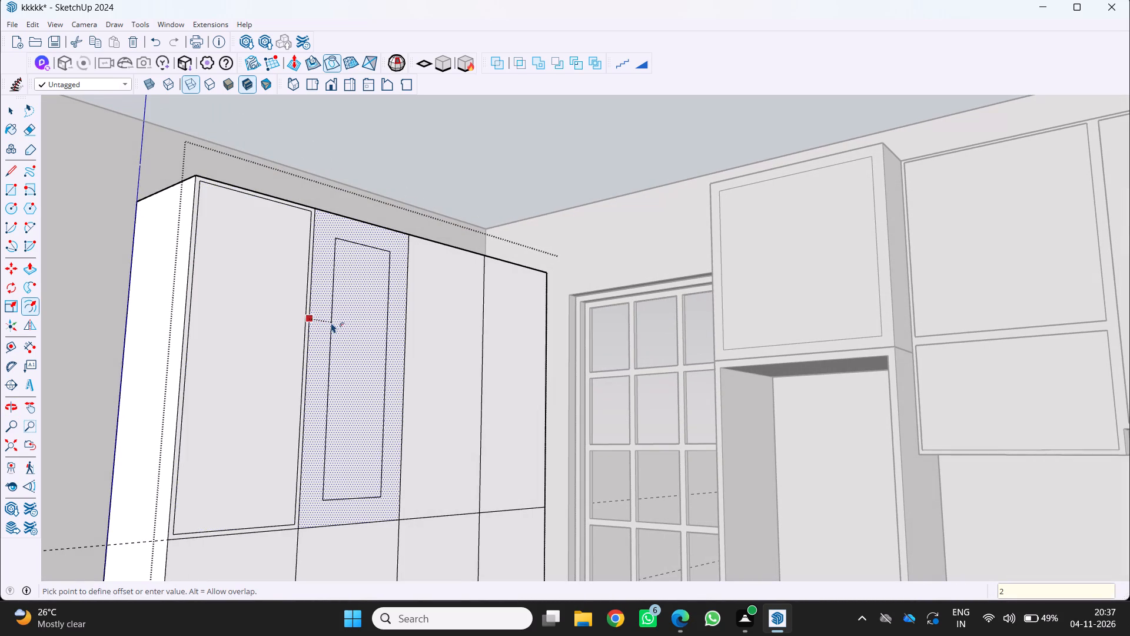
pyautogui.press('Return')
pyautogui.scroll(2, 404, 317)
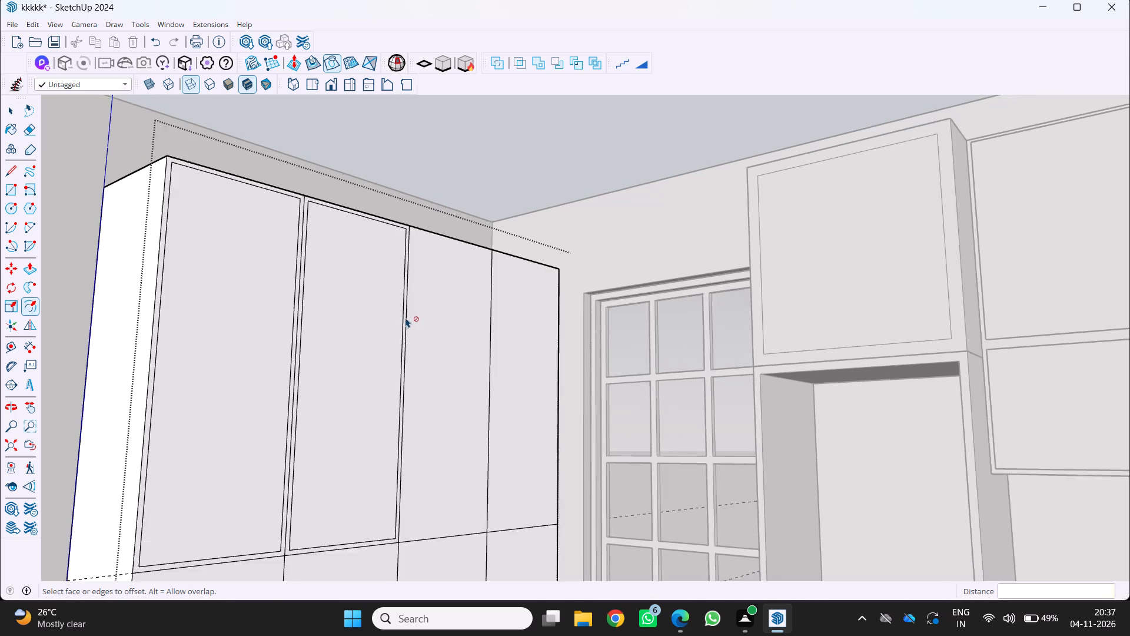
pyautogui.scroll(1, 406, 317)
pyautogui.moveTo(406, 317); pyautogui.dragTo(374, 335, button='middle')
pyautogui.click(391, 334)
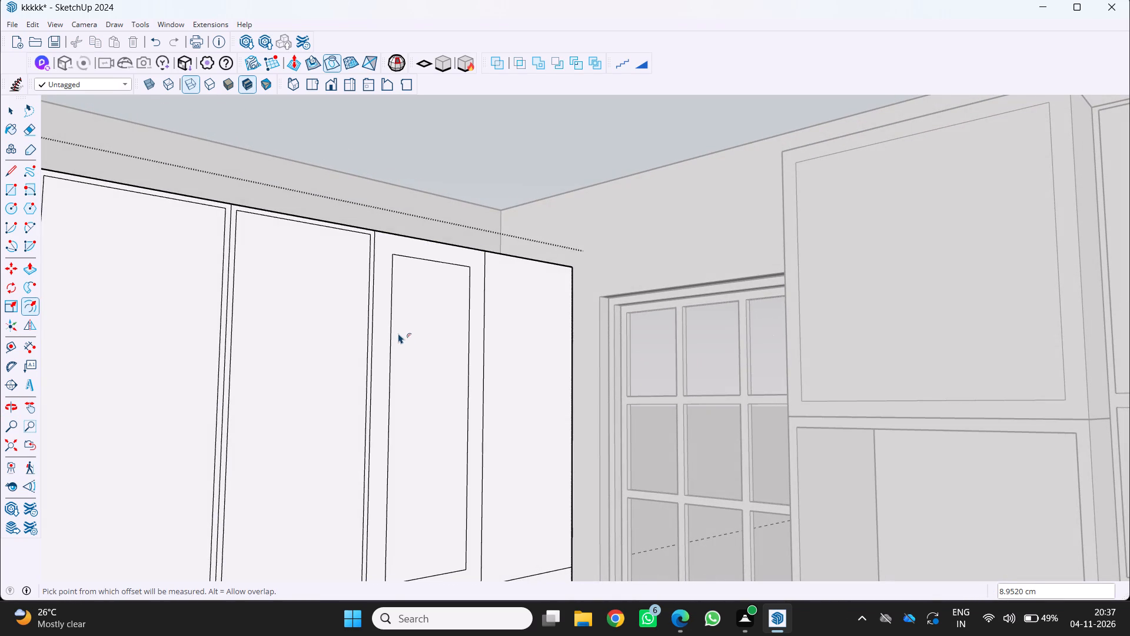
pyautogui.press('2')
pyautogui.press('Return')
pyautogui.doubleClick(504, 359)
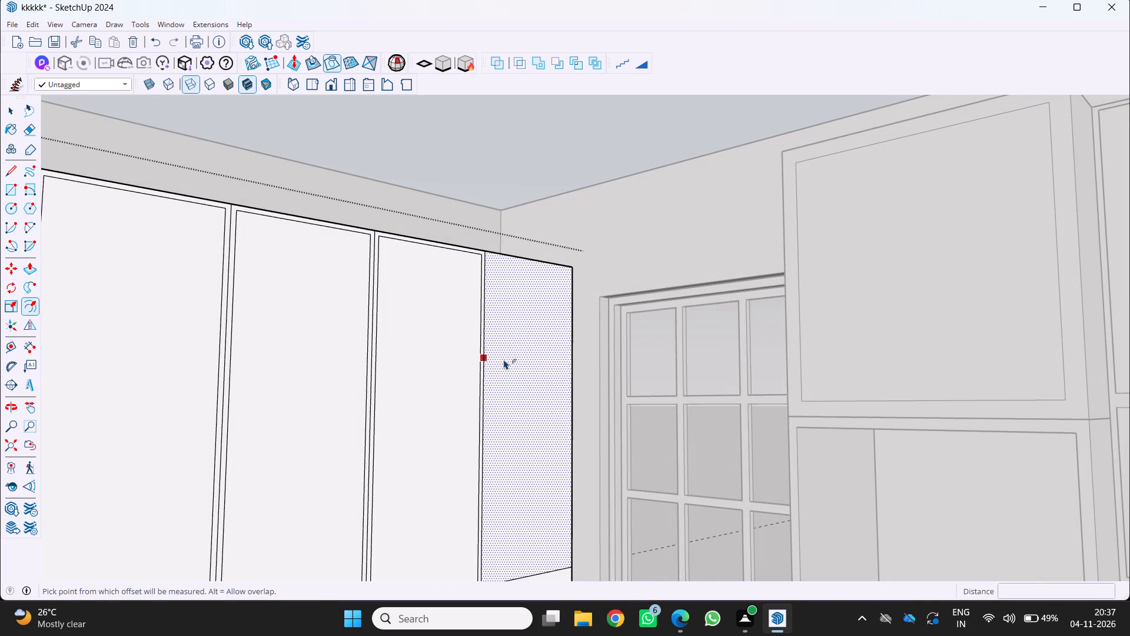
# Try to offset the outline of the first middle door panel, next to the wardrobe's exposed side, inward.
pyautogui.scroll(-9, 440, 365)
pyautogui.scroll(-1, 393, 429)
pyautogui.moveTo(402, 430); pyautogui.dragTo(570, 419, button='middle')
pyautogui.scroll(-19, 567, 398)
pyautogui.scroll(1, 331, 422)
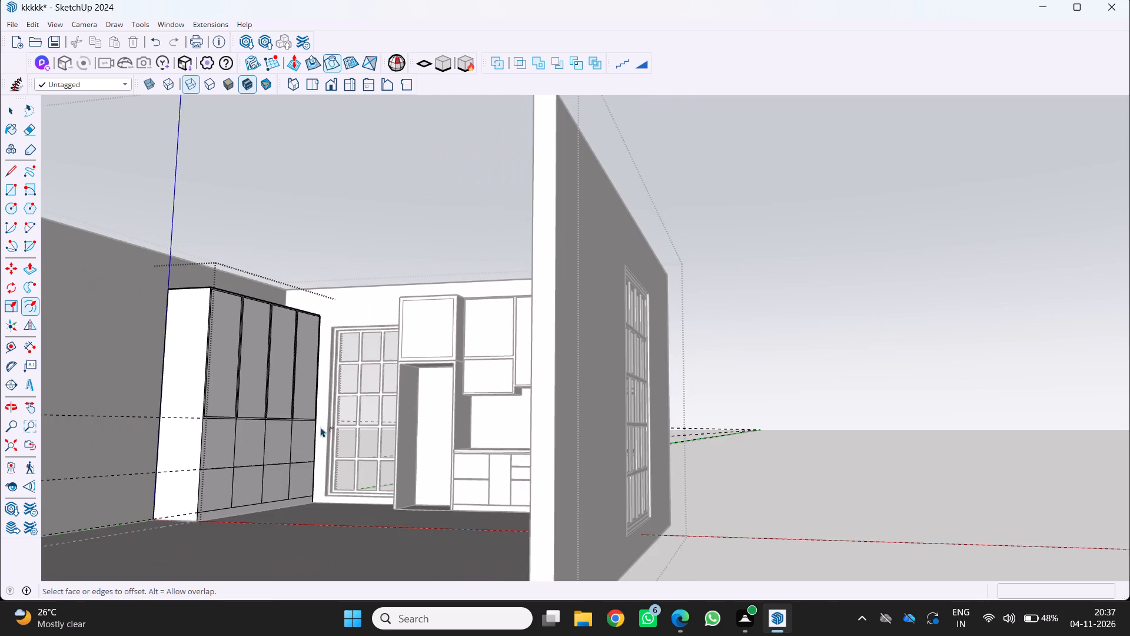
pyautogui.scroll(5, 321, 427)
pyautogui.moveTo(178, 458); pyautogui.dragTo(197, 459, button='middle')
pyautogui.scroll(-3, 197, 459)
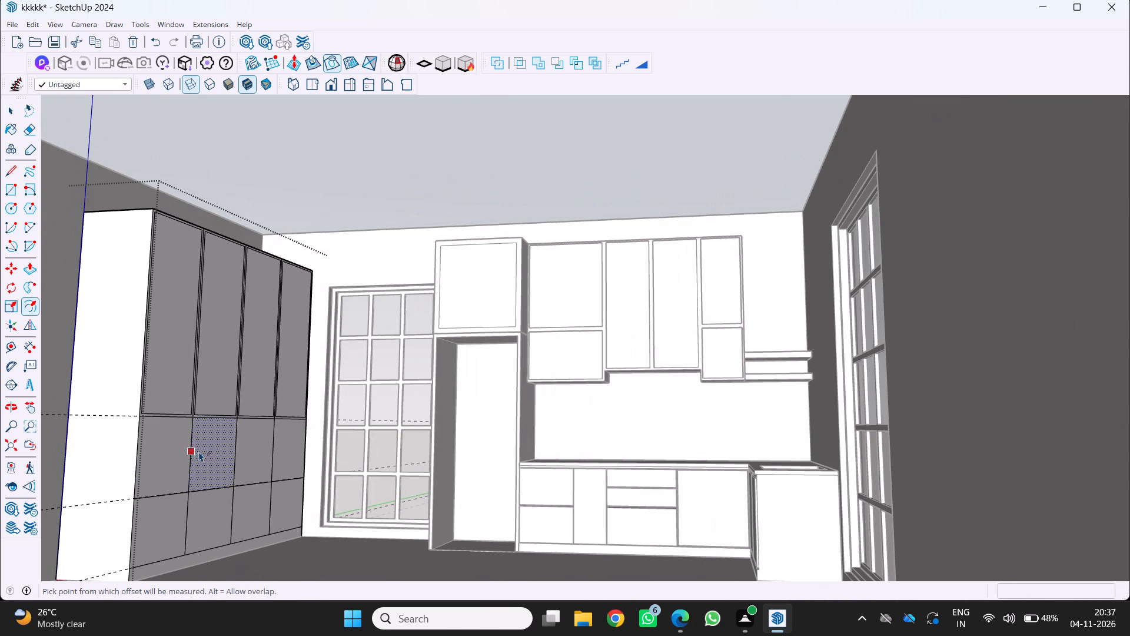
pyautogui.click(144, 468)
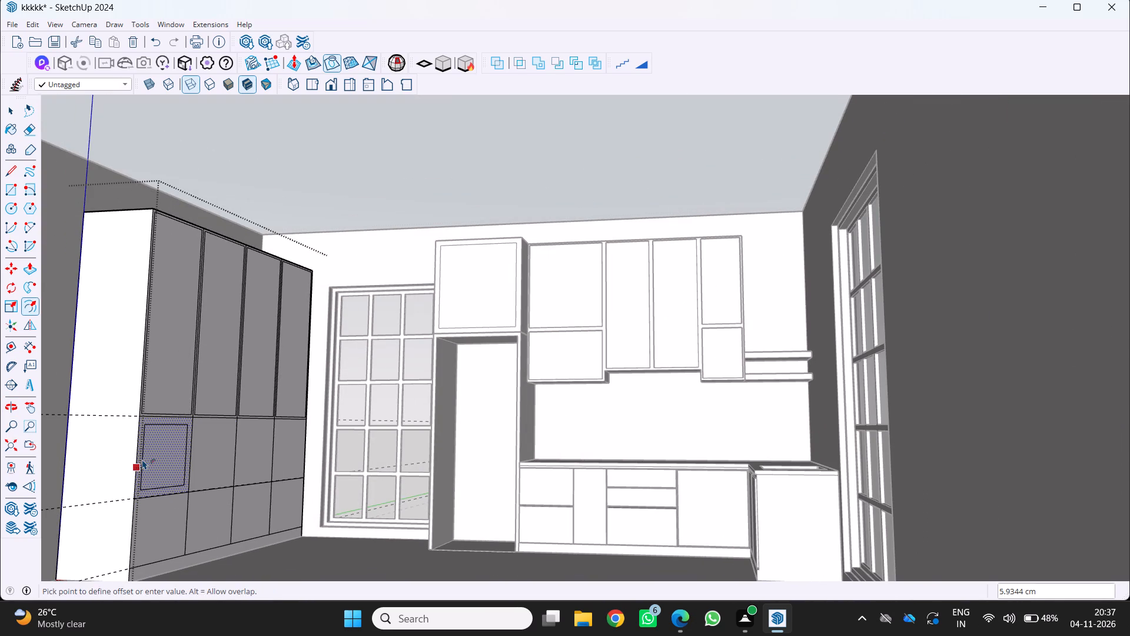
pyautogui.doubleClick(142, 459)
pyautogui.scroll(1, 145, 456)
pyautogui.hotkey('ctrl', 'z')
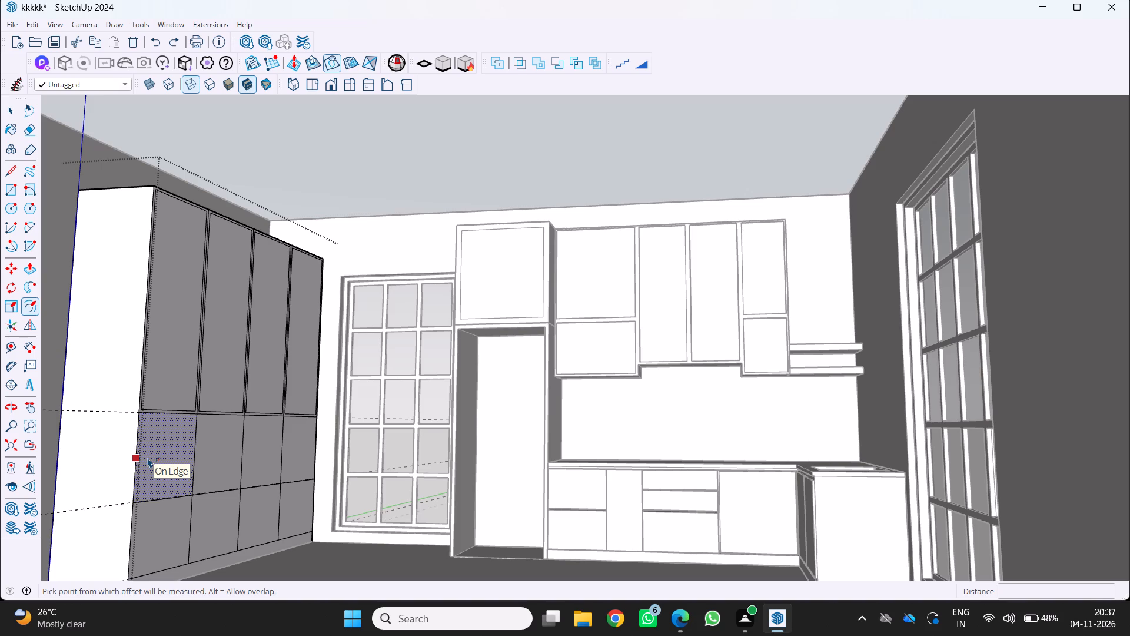
# Offset the outline of the first middle door panel, next to the wardrobe's exposed side, inward by about 1.7 cm.
pyautogui.moveTo(126, 449); pyautogui.dragTo(74, 429, button='middle')
pyautogui.scroll(1, 95, 440)
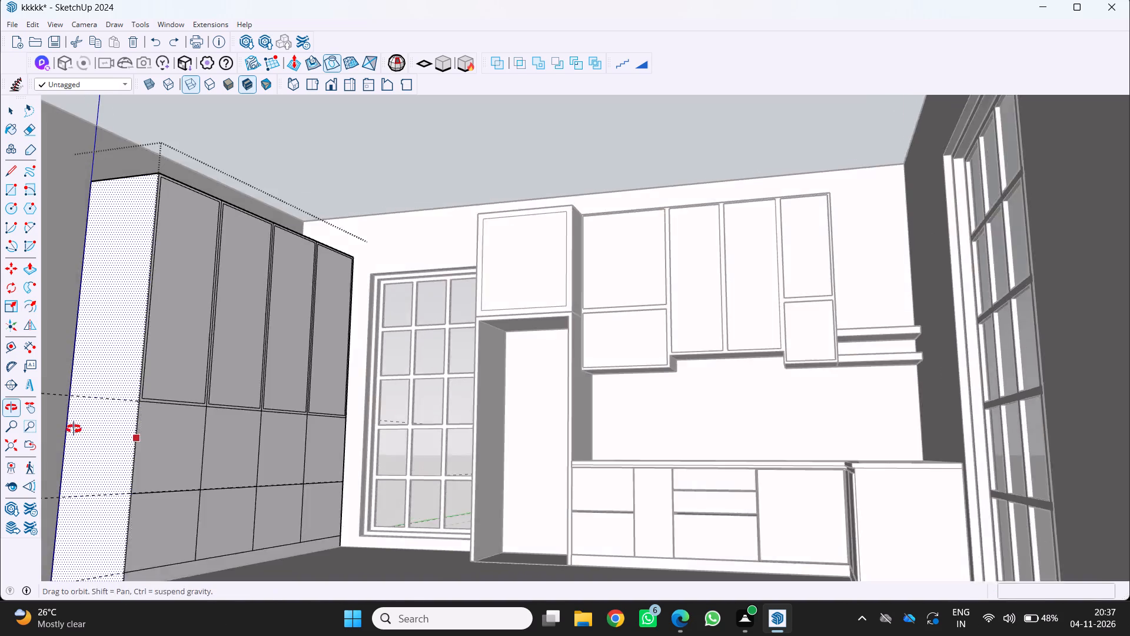
pyautogui.moveTo(74, 429); pyautogui.dragTo(71, 426, button='middle')
pyautogui.scroll(8, 123, 414)
pyautogui.click(144, 413)
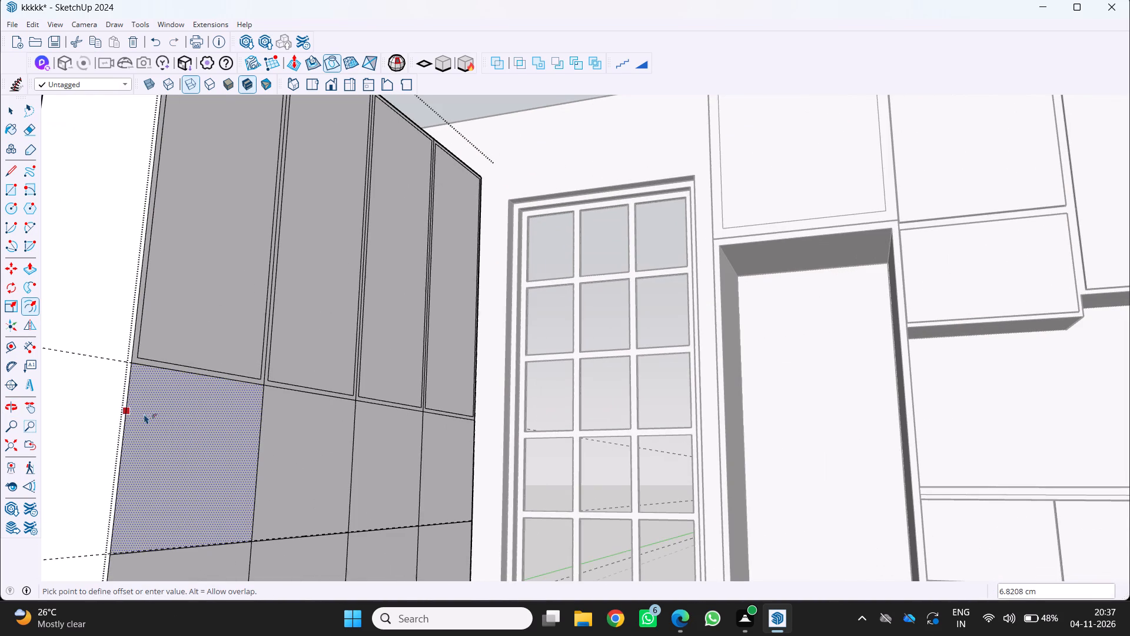
pyautogui.doubleClick(131, 411)
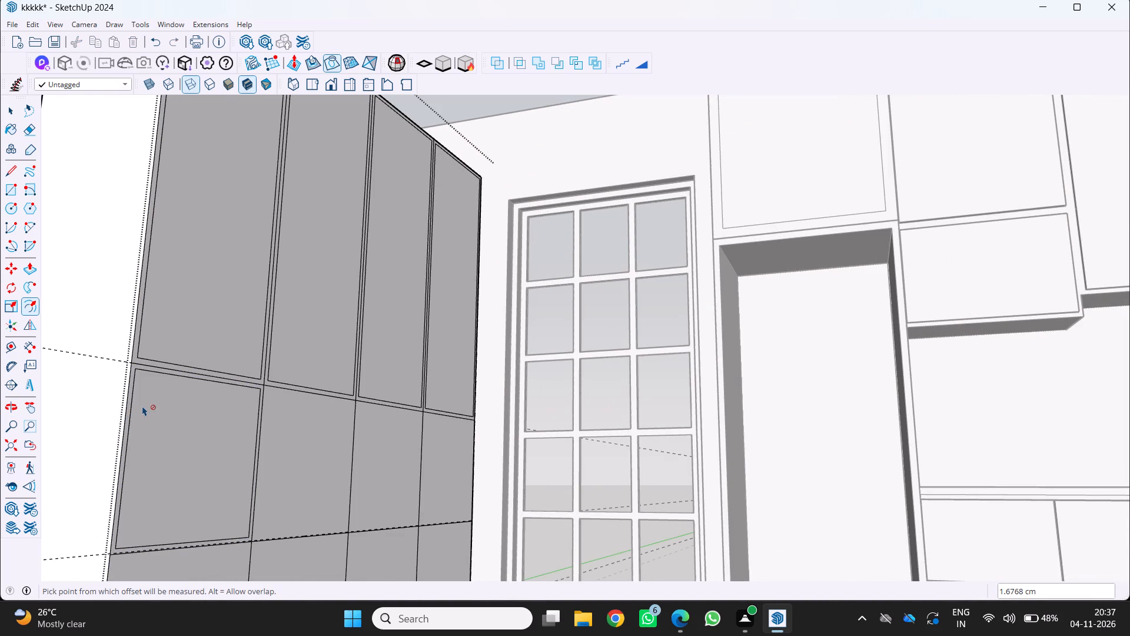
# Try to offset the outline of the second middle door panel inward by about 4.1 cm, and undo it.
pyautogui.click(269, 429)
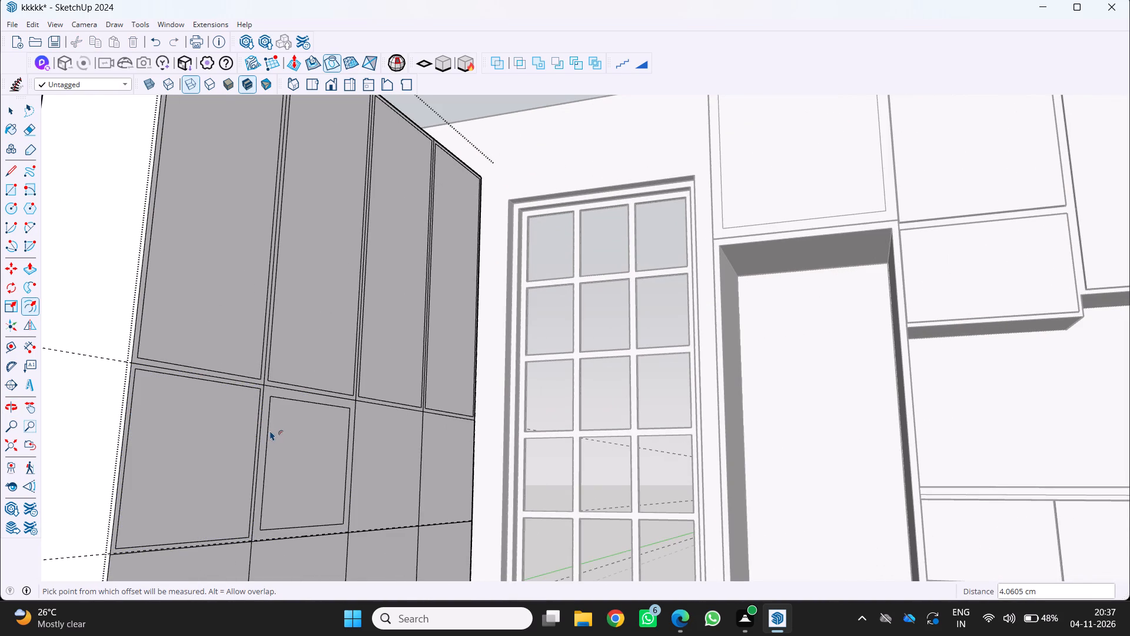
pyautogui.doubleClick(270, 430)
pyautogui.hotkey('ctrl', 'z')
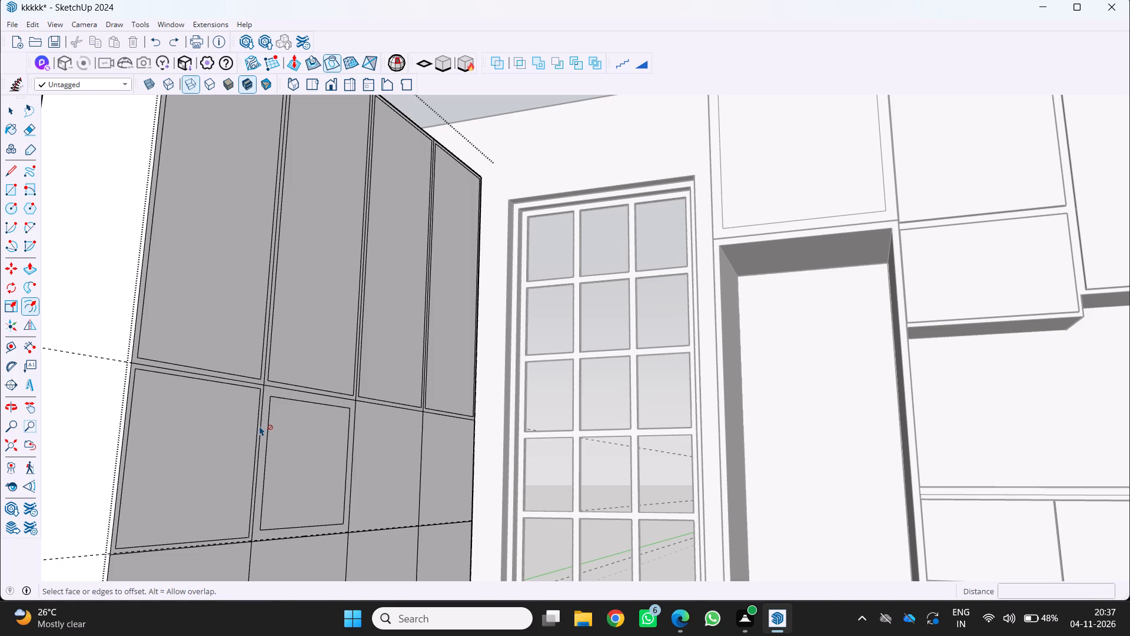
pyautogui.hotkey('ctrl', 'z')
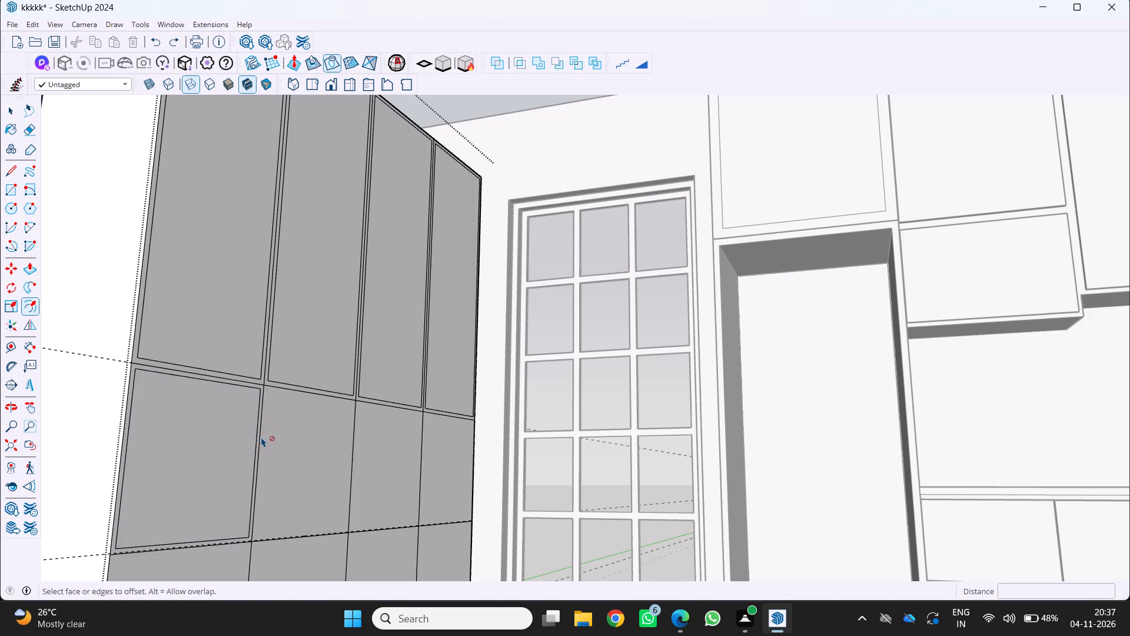
# Offset the outlines of the remaining three middle door panels inward, the second by about 1.5 cm and the third by about 1.7 cm.
pyautogui.click(267, 442)
pyautogui.click(262, 439)
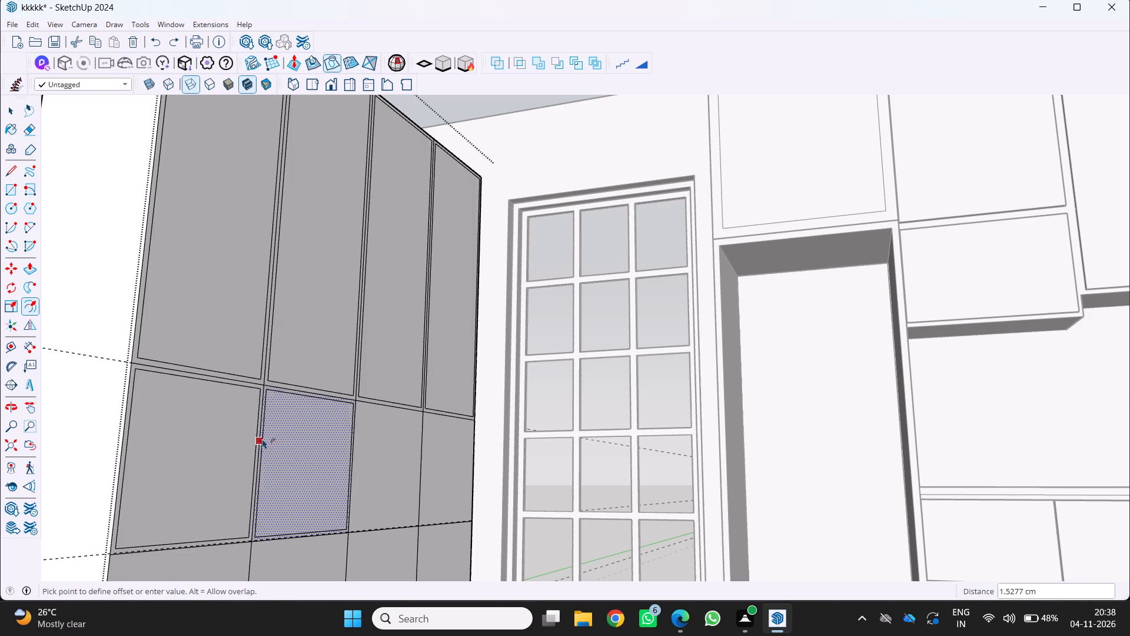
pyautogui.moveTo(265, 438); pyautogui.dragTo(242, 450, button='middle')
pyautogui.scroll(-5, 147, 404)
pyautogui.scroll(4, 227, 444)
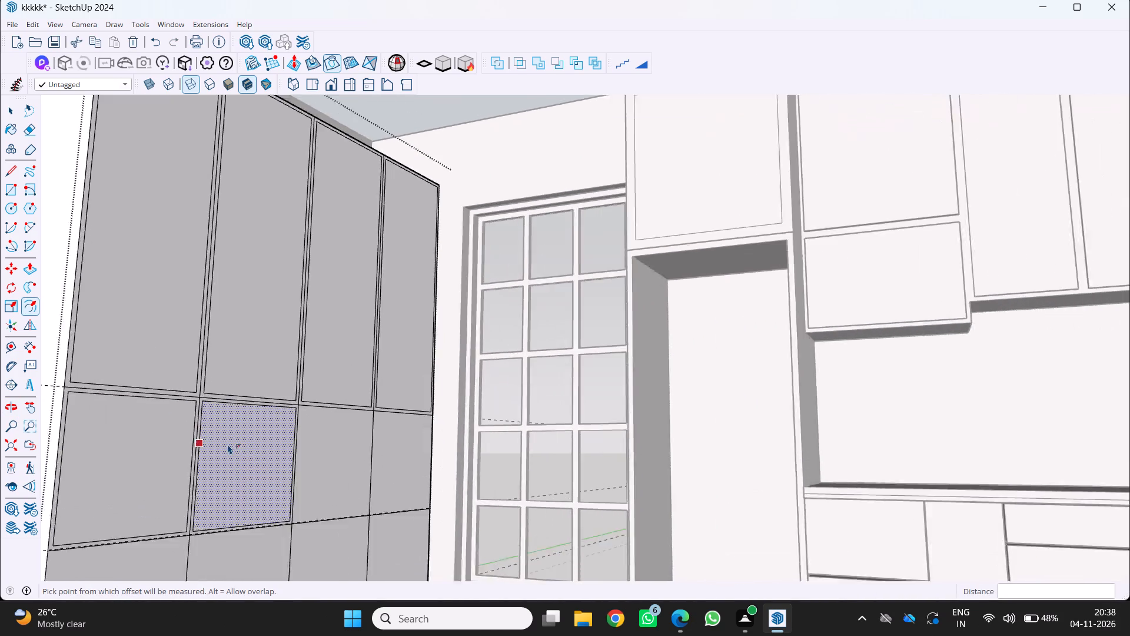
pyautogui.moveTo(248, 450); pyautogui.dragTo(201, 482, button='middle')
pyautogui.scroll(1, 201, 482)
pyautogui.middleClick(201, 482)
pyautogui.scroll(8, 248, 465)
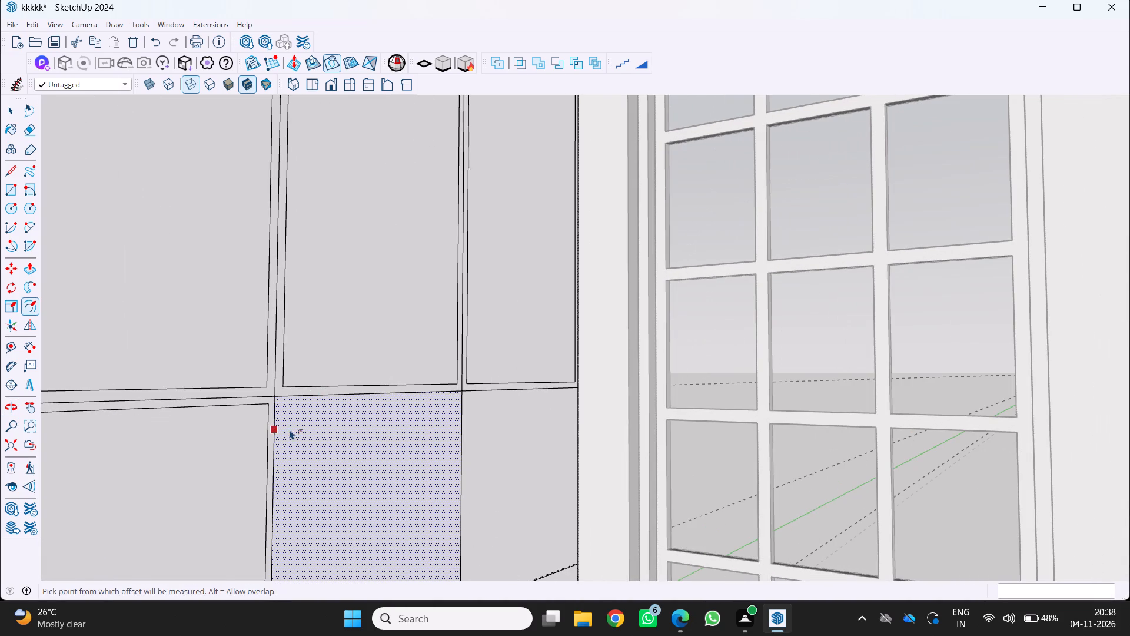
pyautogui.click(290, 430)
pyautogui.click(281, 426)
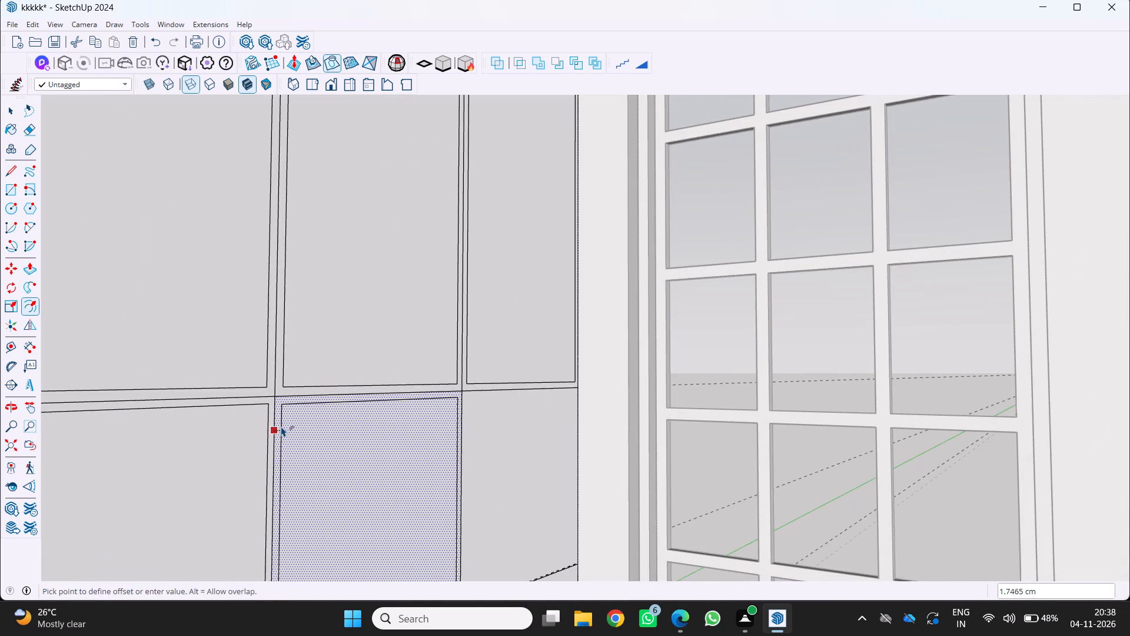
pyautogui.click(471, 438)
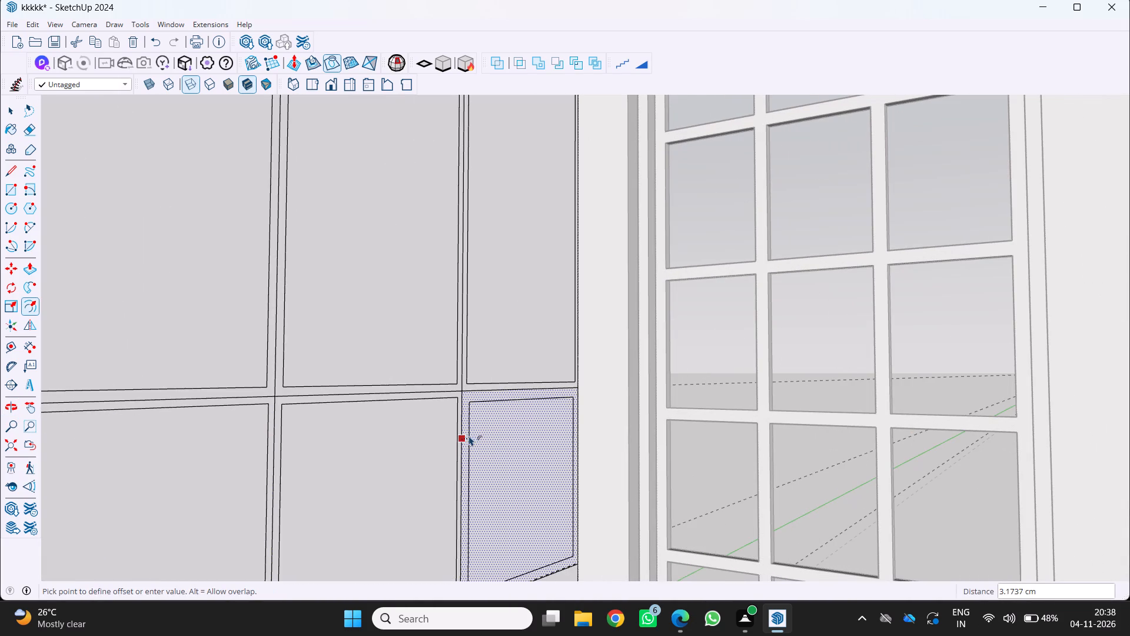
pyautogui.click(466, 434)
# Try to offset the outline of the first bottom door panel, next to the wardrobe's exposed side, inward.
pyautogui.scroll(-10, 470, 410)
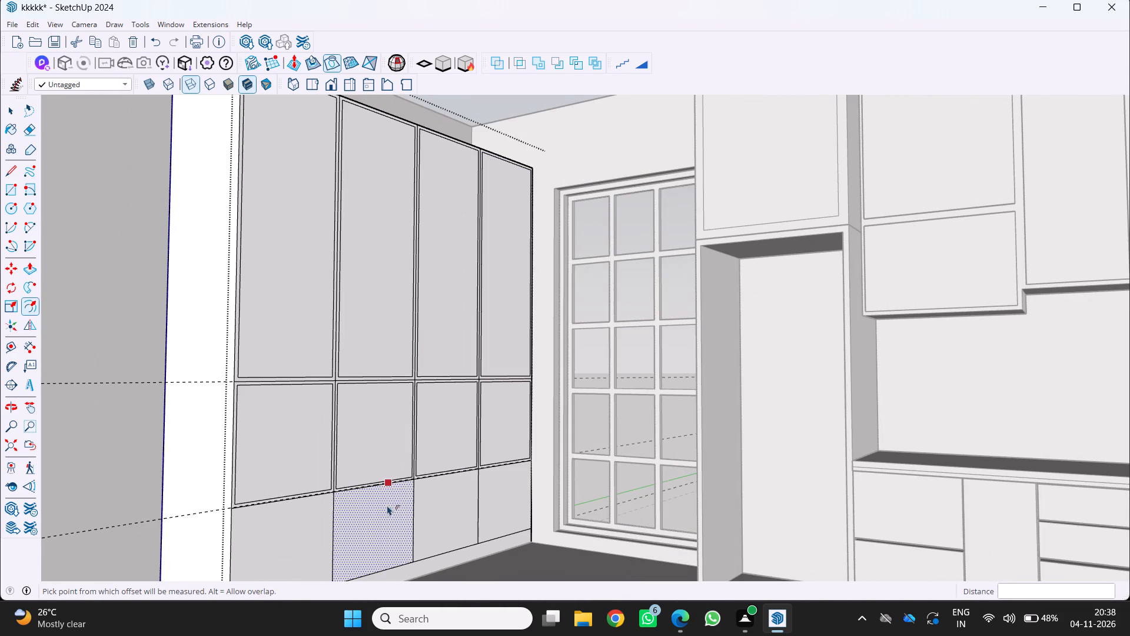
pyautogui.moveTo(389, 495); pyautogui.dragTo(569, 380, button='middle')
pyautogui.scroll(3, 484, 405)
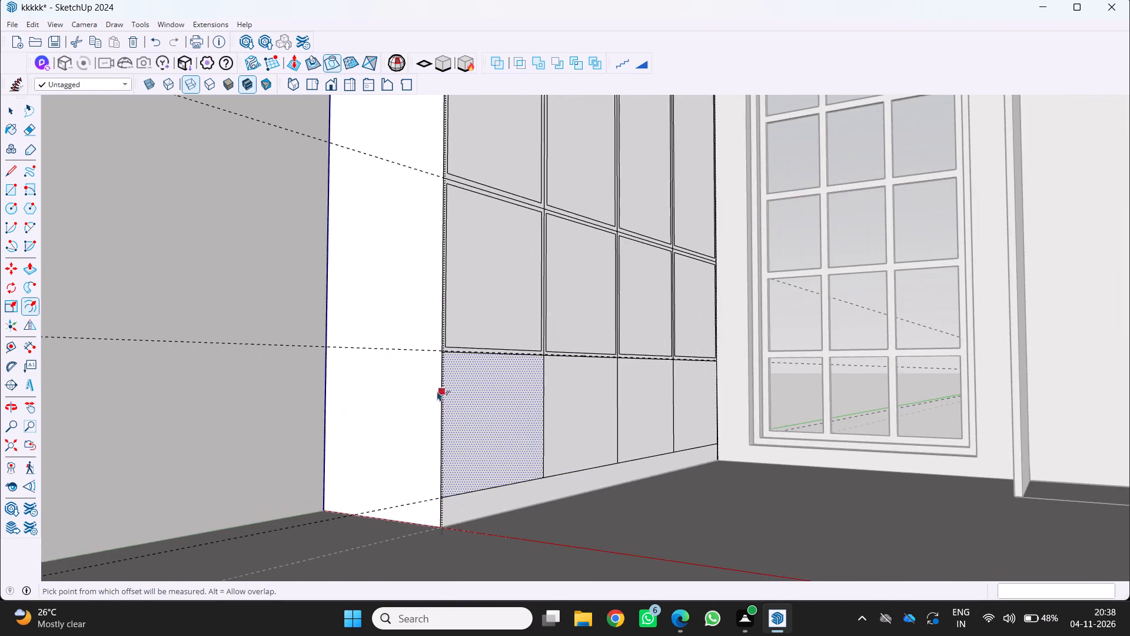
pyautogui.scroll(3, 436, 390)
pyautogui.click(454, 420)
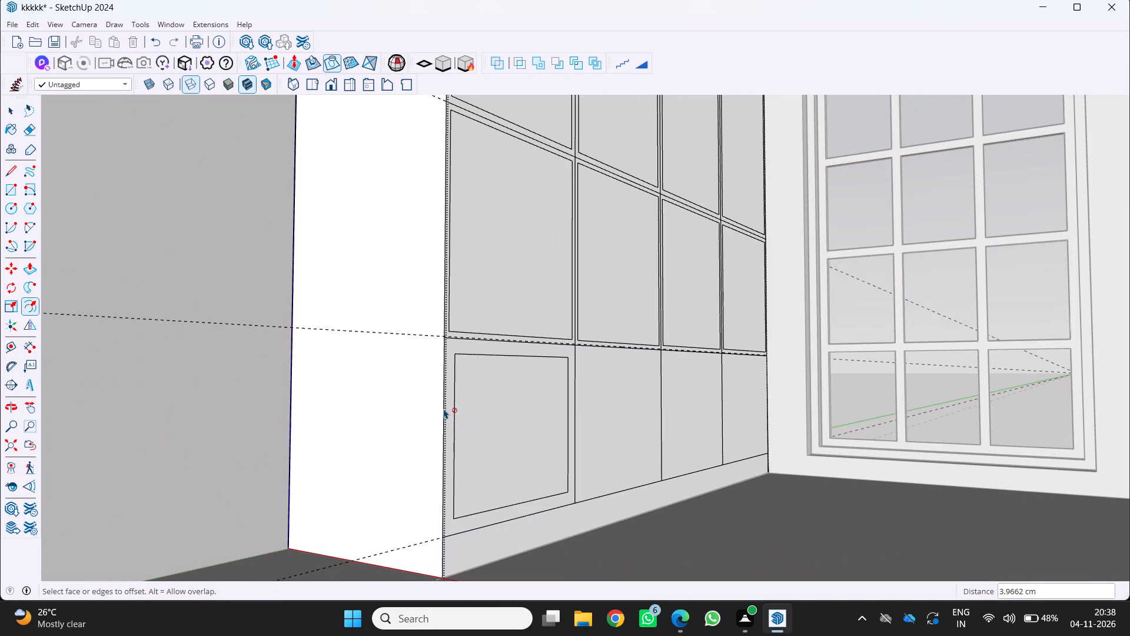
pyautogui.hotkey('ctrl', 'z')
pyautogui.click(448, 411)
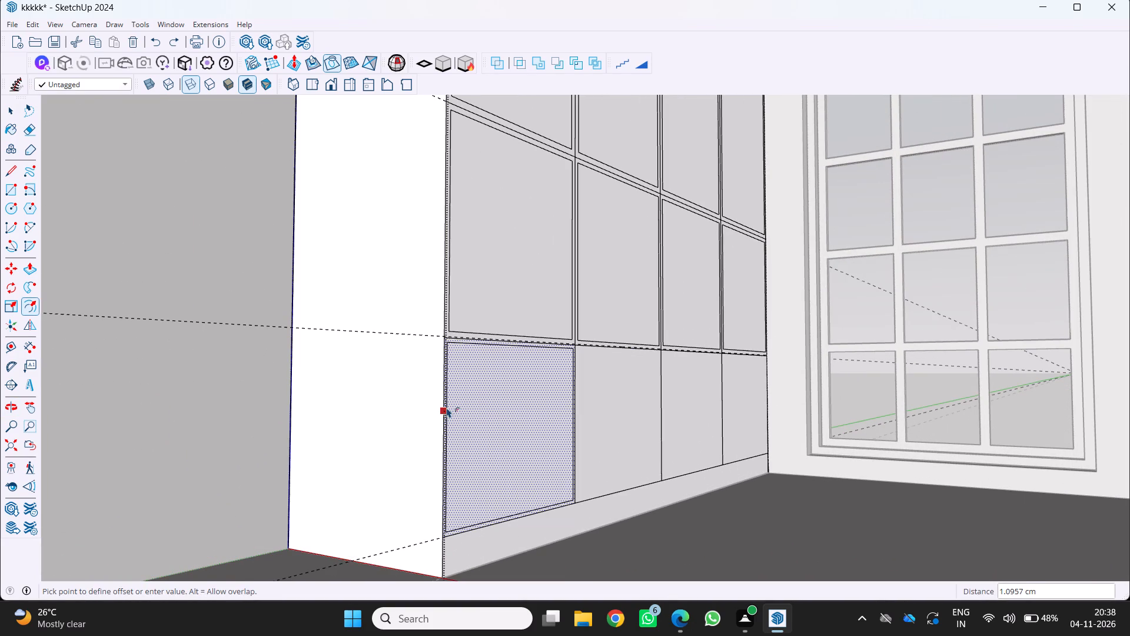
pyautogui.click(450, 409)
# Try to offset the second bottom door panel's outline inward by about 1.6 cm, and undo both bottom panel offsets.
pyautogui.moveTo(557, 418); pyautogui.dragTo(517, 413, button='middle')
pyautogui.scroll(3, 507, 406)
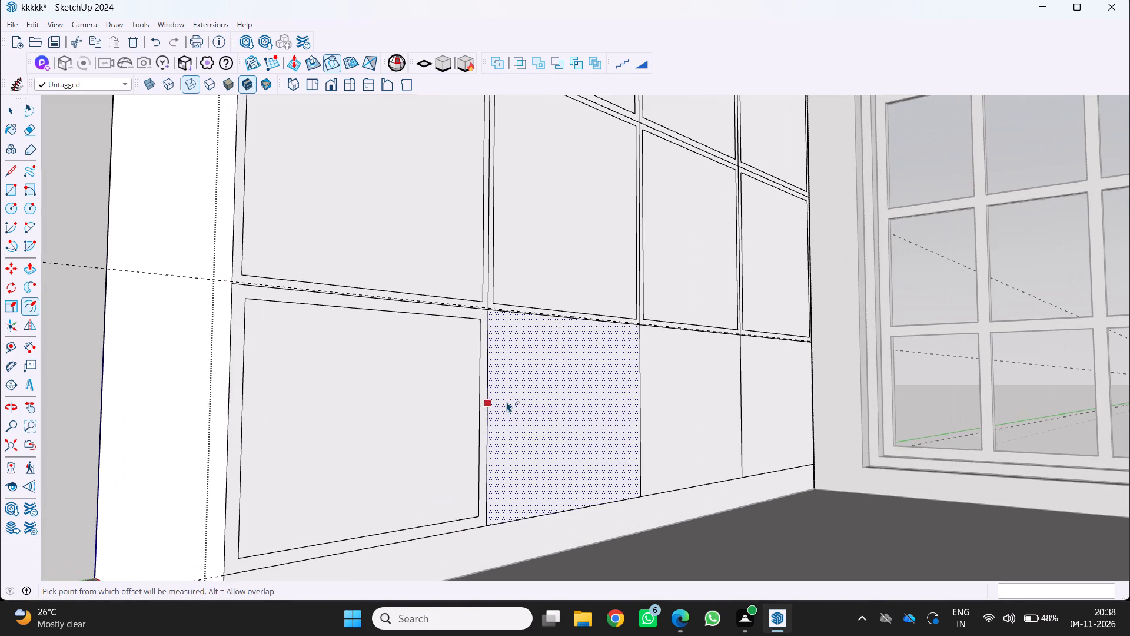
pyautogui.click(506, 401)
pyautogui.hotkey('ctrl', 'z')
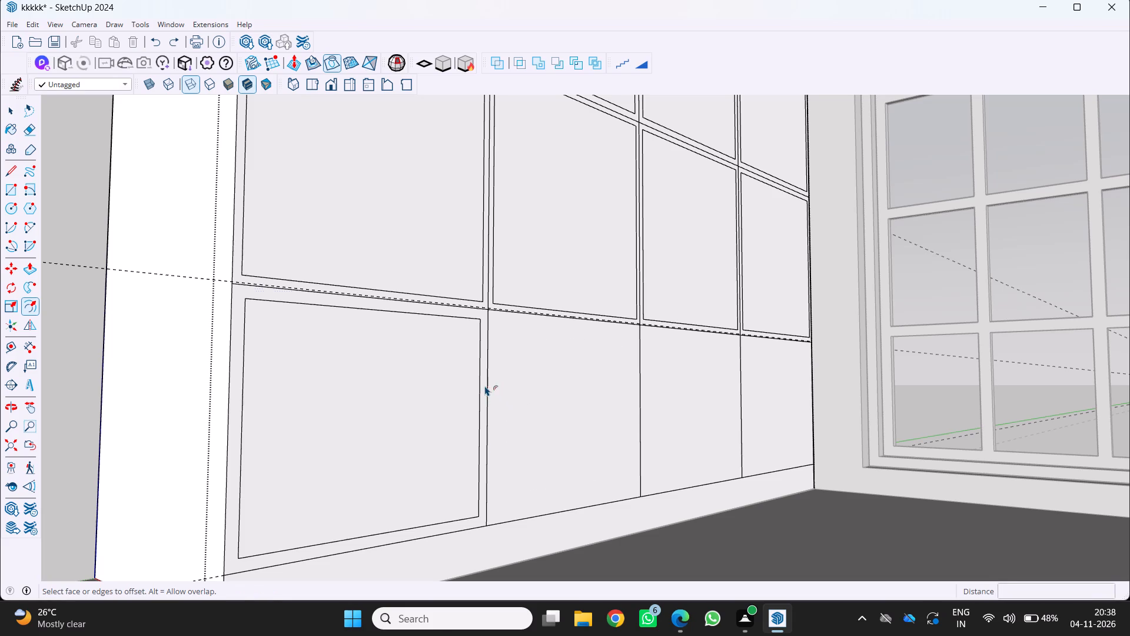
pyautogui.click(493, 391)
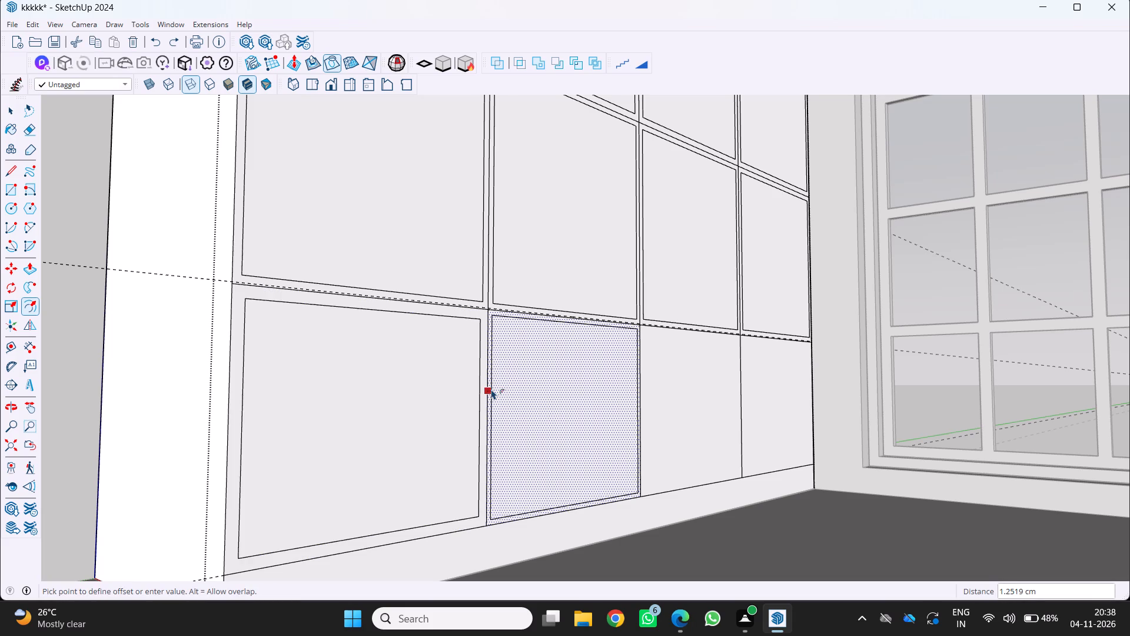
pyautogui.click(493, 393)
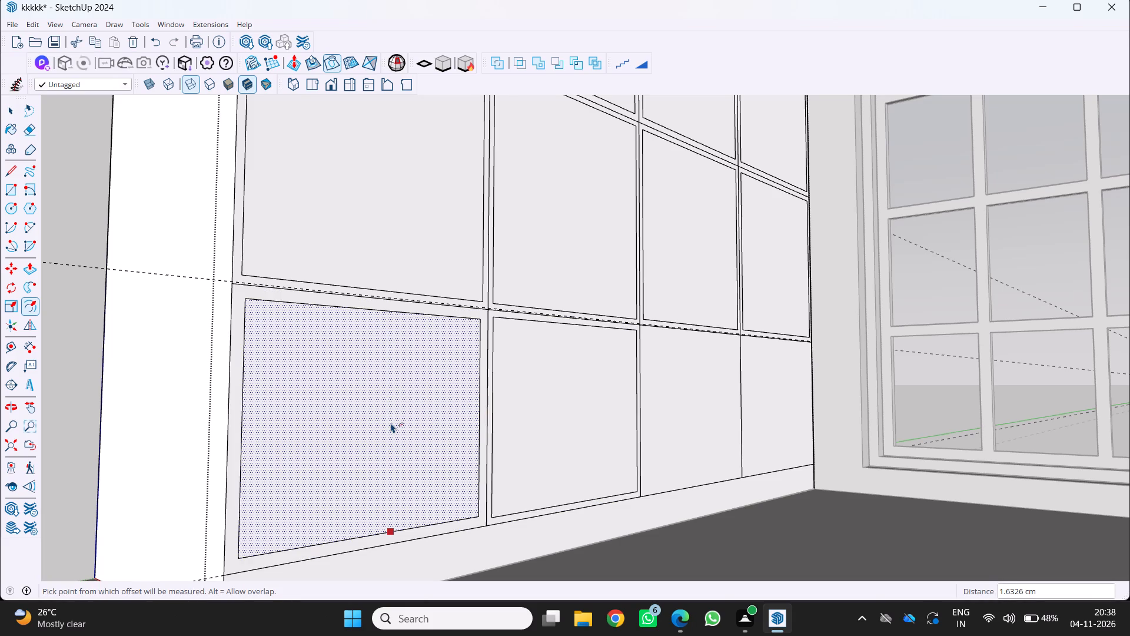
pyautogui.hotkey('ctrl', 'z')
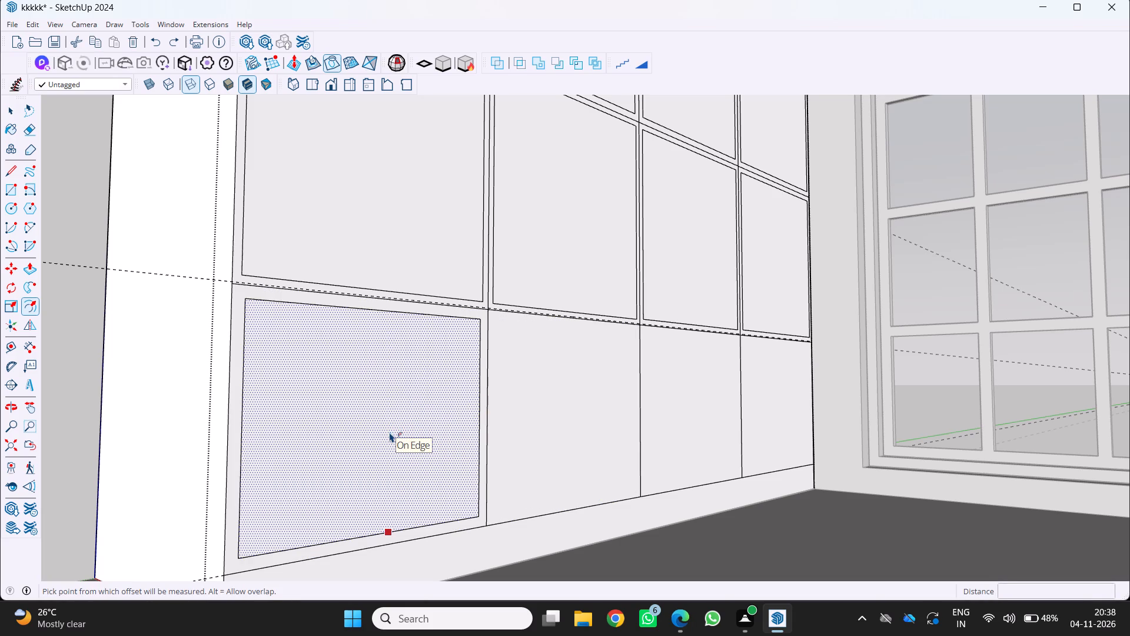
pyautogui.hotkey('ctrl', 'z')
# Offset the outlines of the first two bottom door panels inward, the first by about 1.7 cm.
pyautogui.click(235, 383)
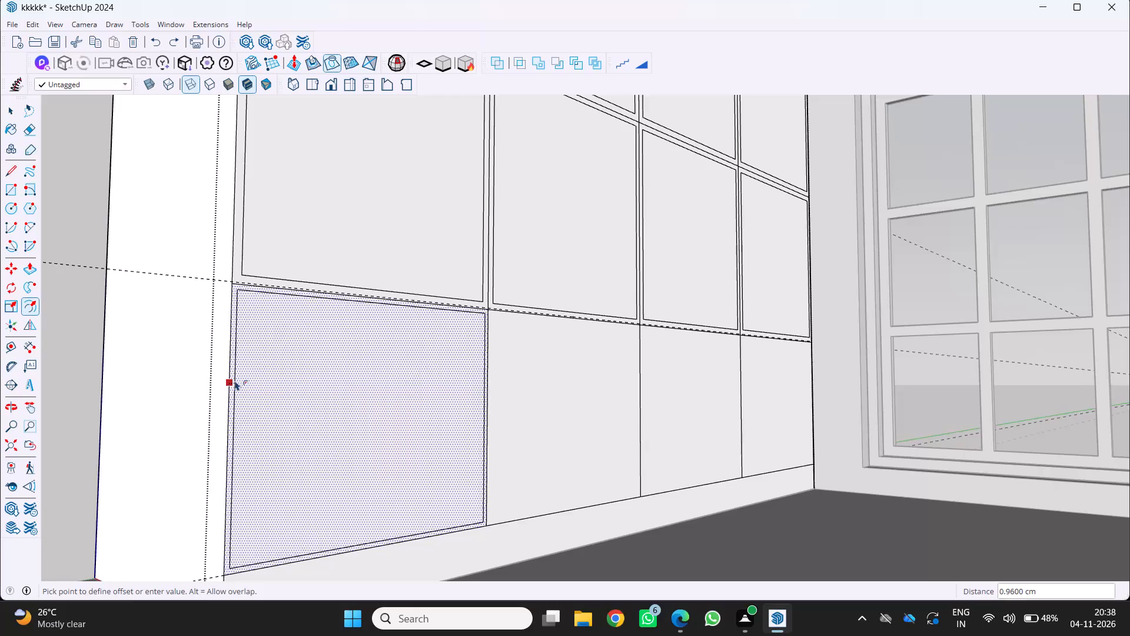
pyautogui.click(238, 381)
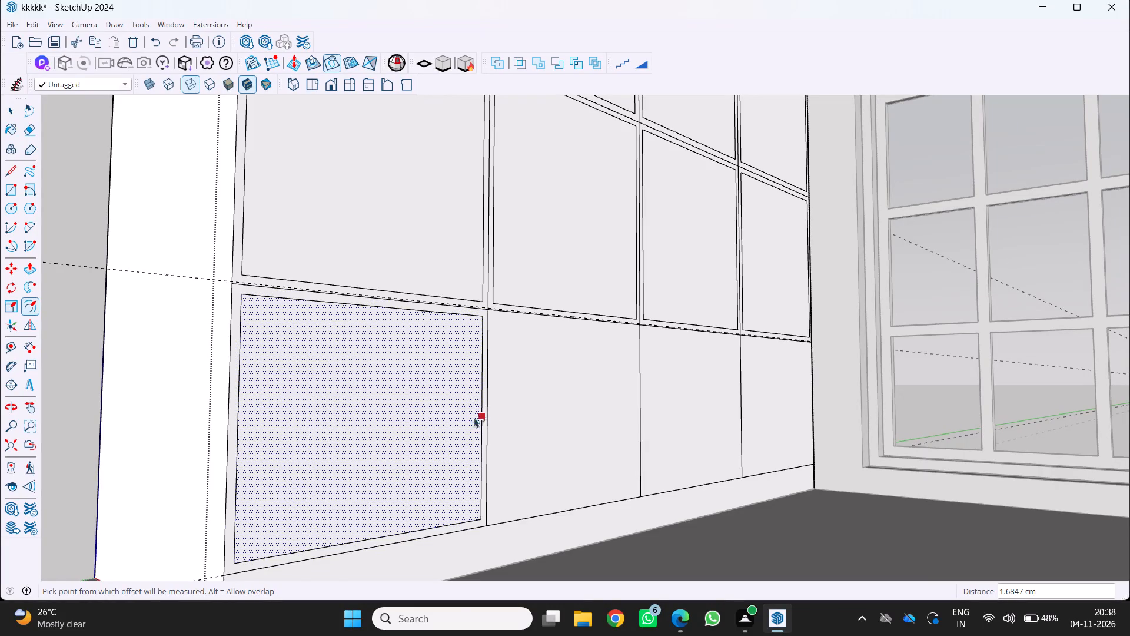
pyautogui.click(488, 420)
pyautogui.click(498, 419)
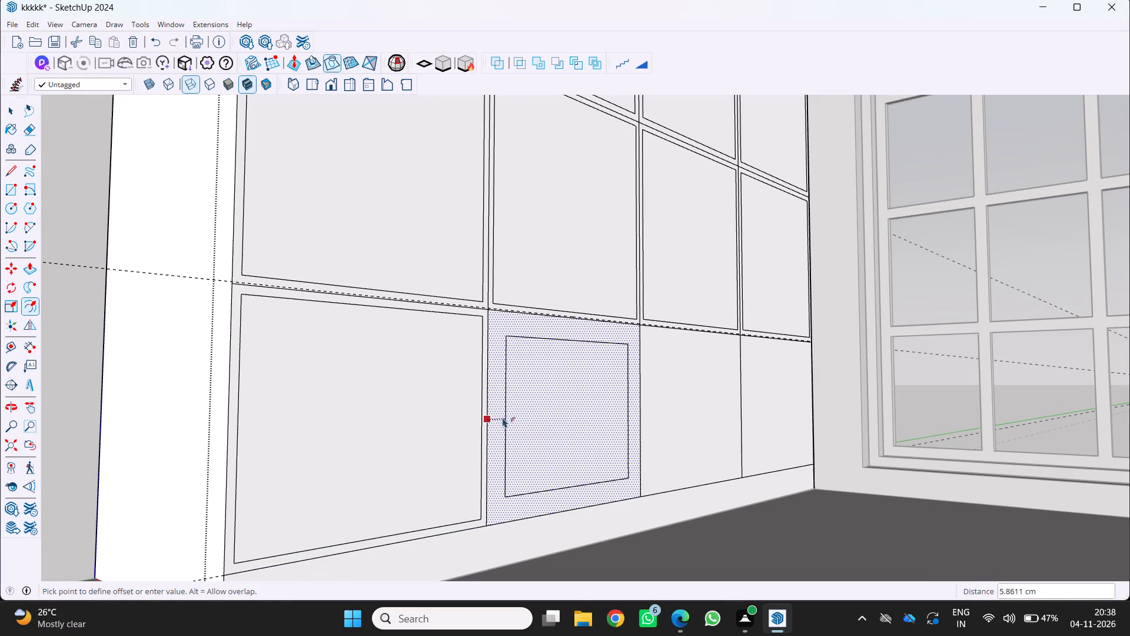
pyautogui.click(493, 416)
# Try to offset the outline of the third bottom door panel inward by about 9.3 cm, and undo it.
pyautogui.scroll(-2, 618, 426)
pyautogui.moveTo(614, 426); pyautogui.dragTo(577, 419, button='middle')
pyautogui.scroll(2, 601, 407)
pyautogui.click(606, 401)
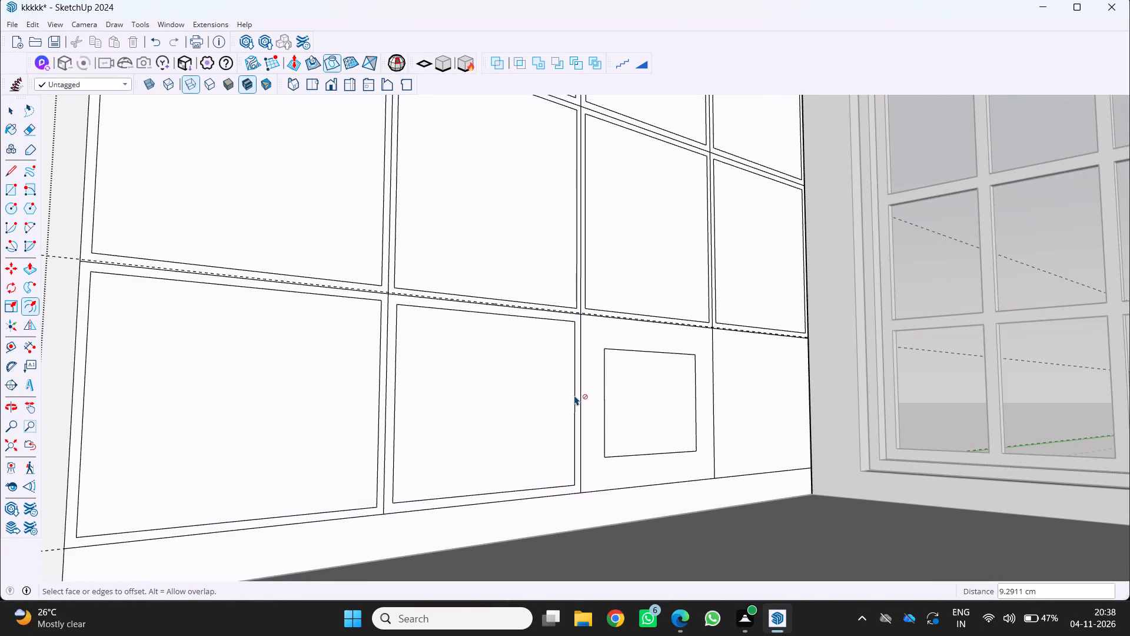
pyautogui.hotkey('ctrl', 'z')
# Offset the outlines of the third and fourth bottom door panels inward by about 2.3 cm and 2.5 cm.
pyautogui.click(587, 402)
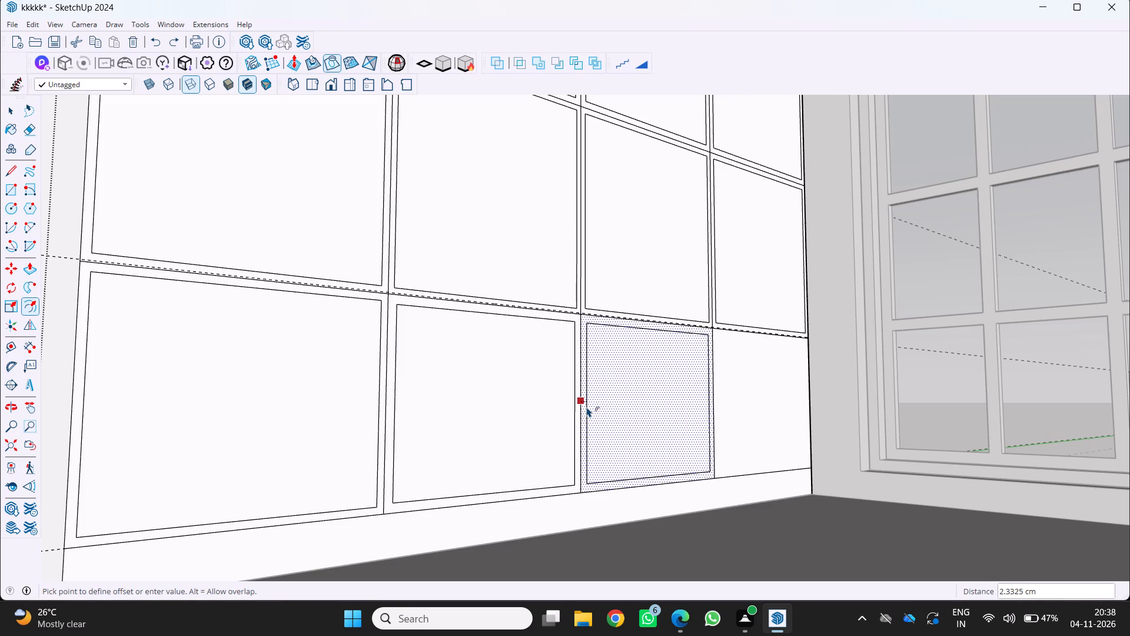
pyautogui.click(586, 407)
pyautogui.moveTo(671, 413); pyautogui.dragTo(626, 403, button='middle')
pyautogui.middleClick(626, 403)
pyautogui.scroll(1, 640, 384)
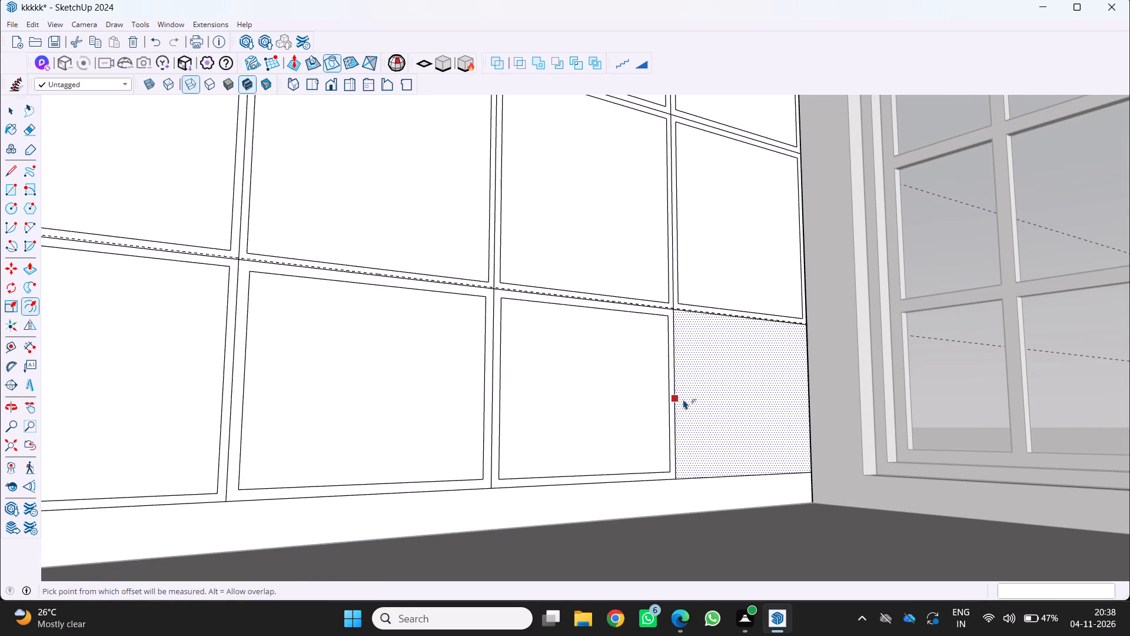
pyautogui.click(683, 399)
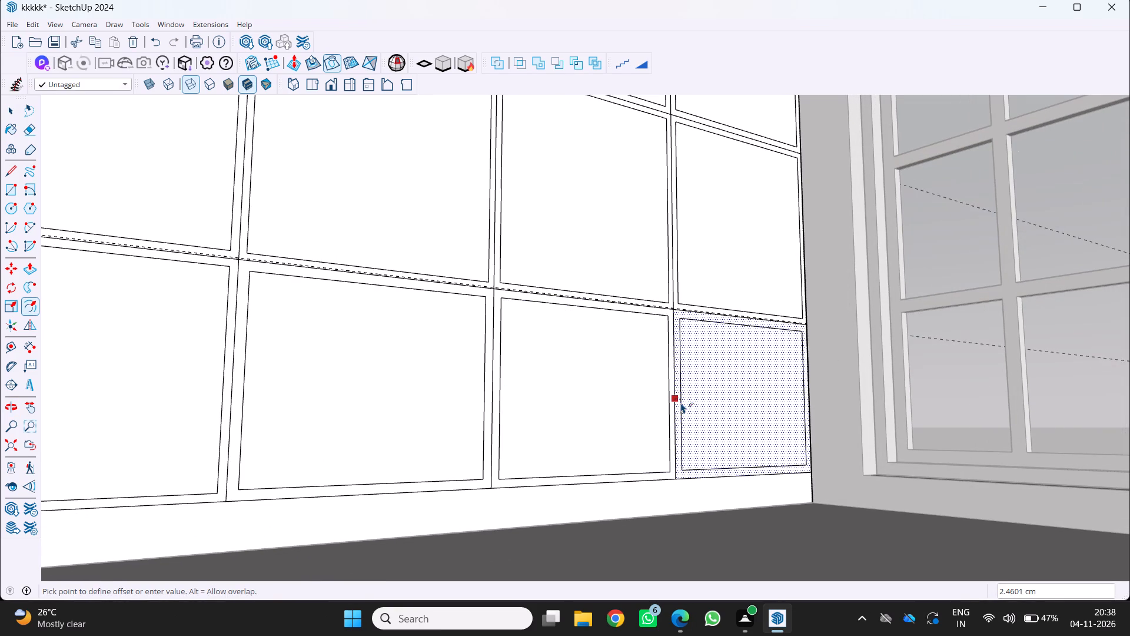
pyautogui.click(680, 403)
# Erase the leftover division lines between the upper and middle wardrobe panels, including the vertical lines between the doors at those junctions.
pyautogui.scroll(-10, 676, 417)
pyautogui.moveTo(676, 412); pyautogui.dragTo(733, 449, button='middle')
pyautogui.middleClick(735, 452)
pyautogui.scroll(-2, 740, 459)
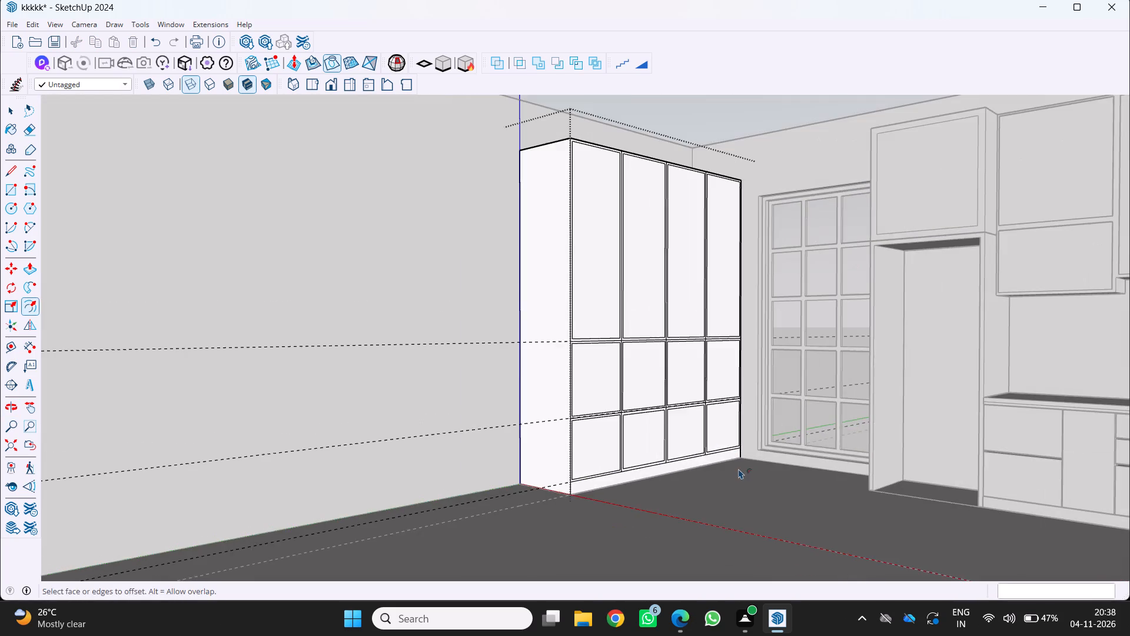
pyautogui.scroll(3, 632, 339)
pyautogui.moveTo(616, 364); pyautogui.dragTo(566, 340, button='middle')
pyautogui.scroll(1, 563, 338)
pyautogui.press('e')
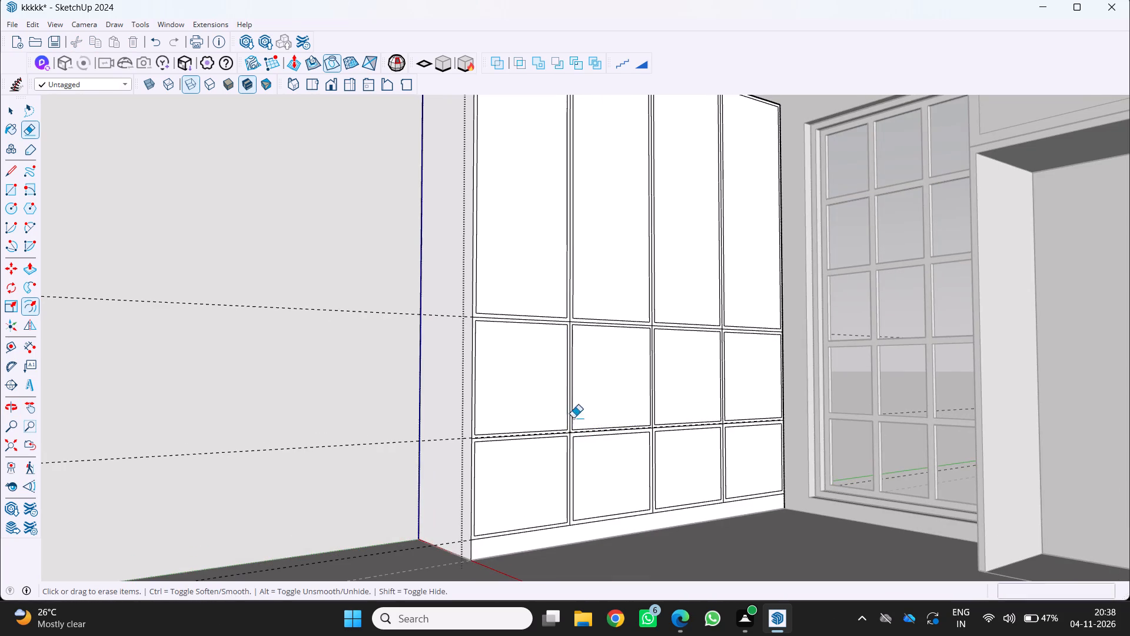
pyautogui.scroll(7, 574, 320)
pyautogui.click(574, 324)
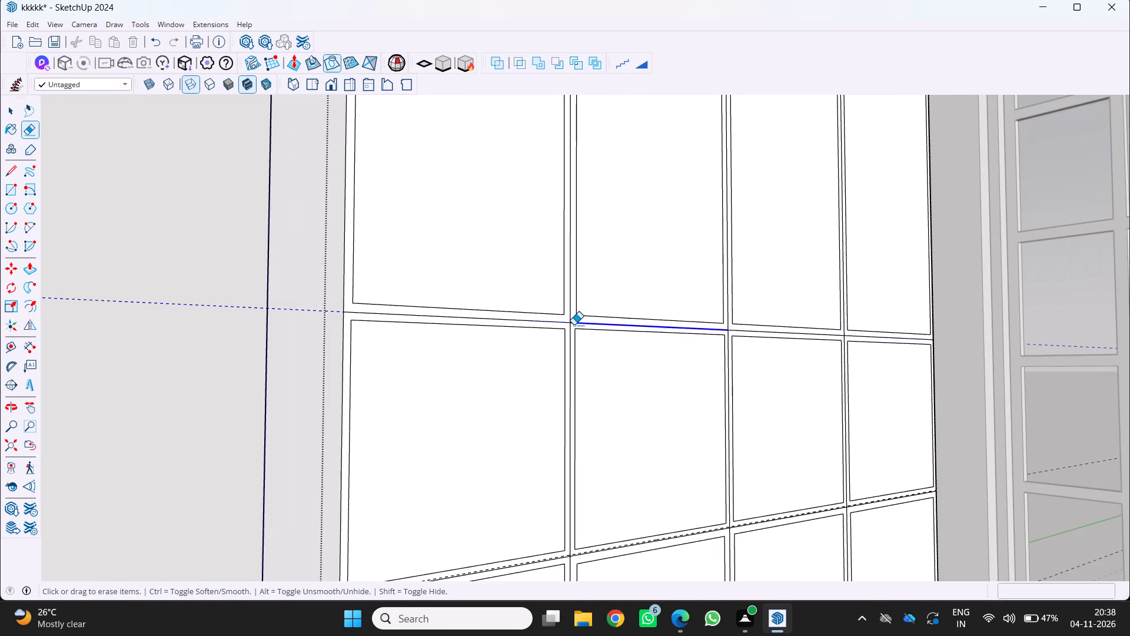
pyautogui.click(569, 324)
pyautogui.scroll(-1, 582, 330)
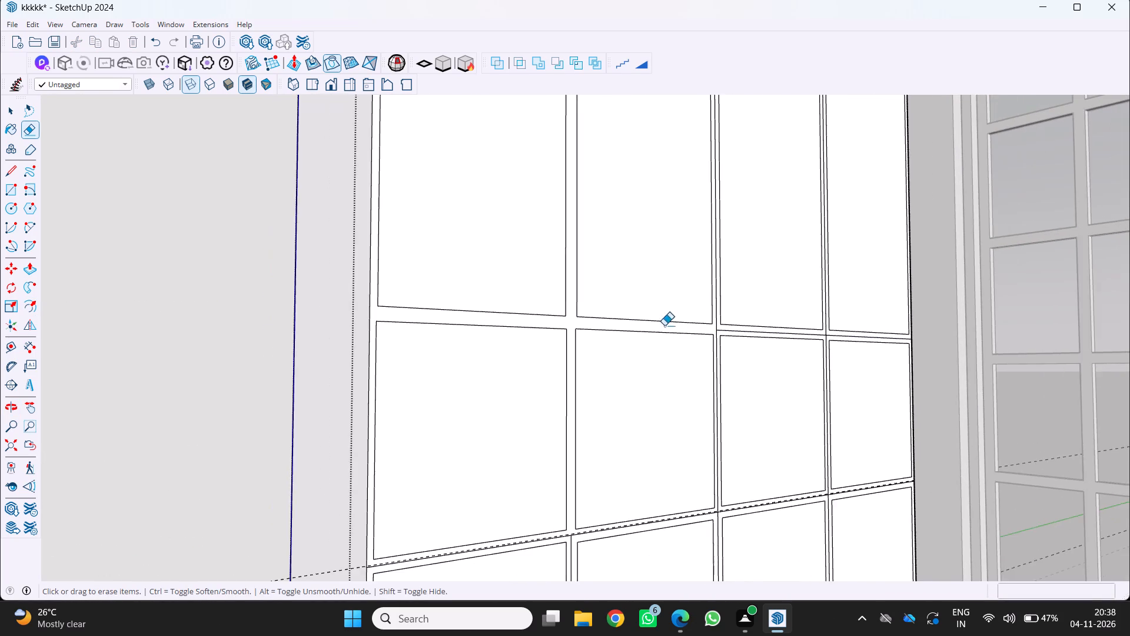
pyautogui.scroll(3, 687, 323)
pyautogui.scroll(3, 739, 332)
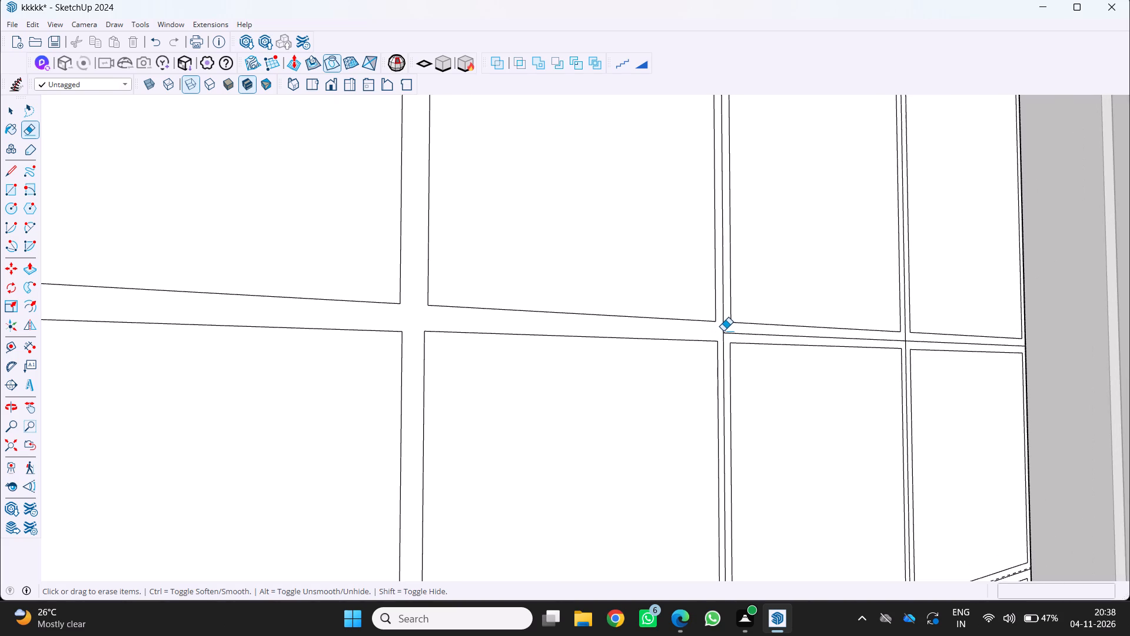
pyautogui.click(723, 330)
pyautogui.click(723, 337)
pyautogui.click(724, 334)
pyautogui.scroll(2, 904, 342)
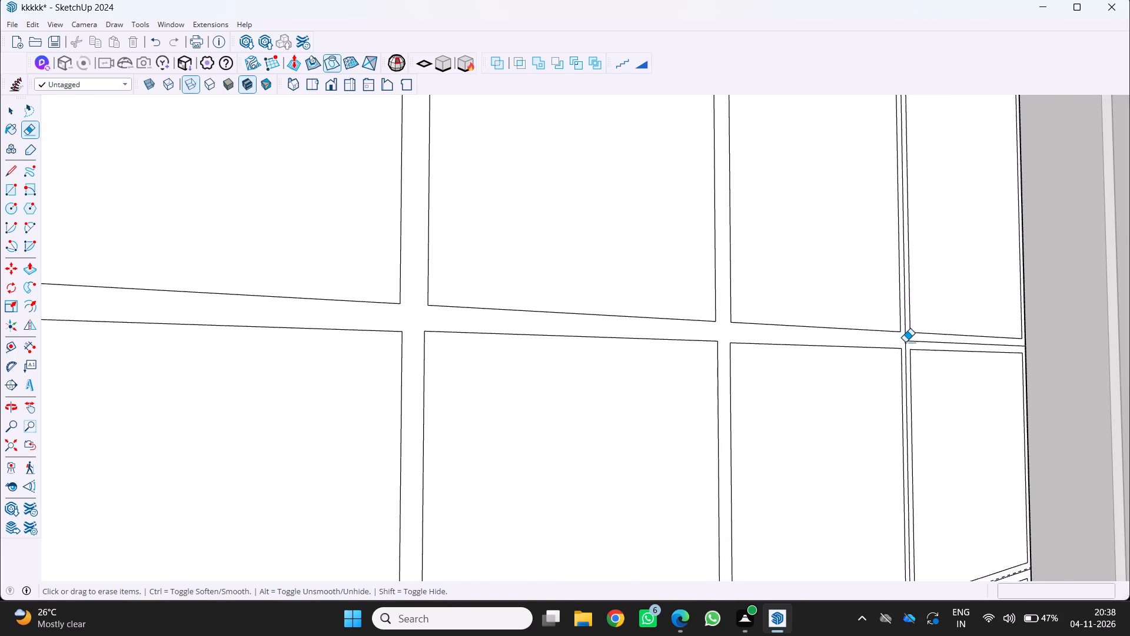
pyautogui.scroll(1, 905, 342)
pyautogui.click(906, 342)
# Erase the dashed guide and division lines between the middle and bottom panel rows, including the vertical lines between the bottom doors.
pyautogui.scroll(-13, 900, 333)
pyautogui.scroll(12, 711, 481)
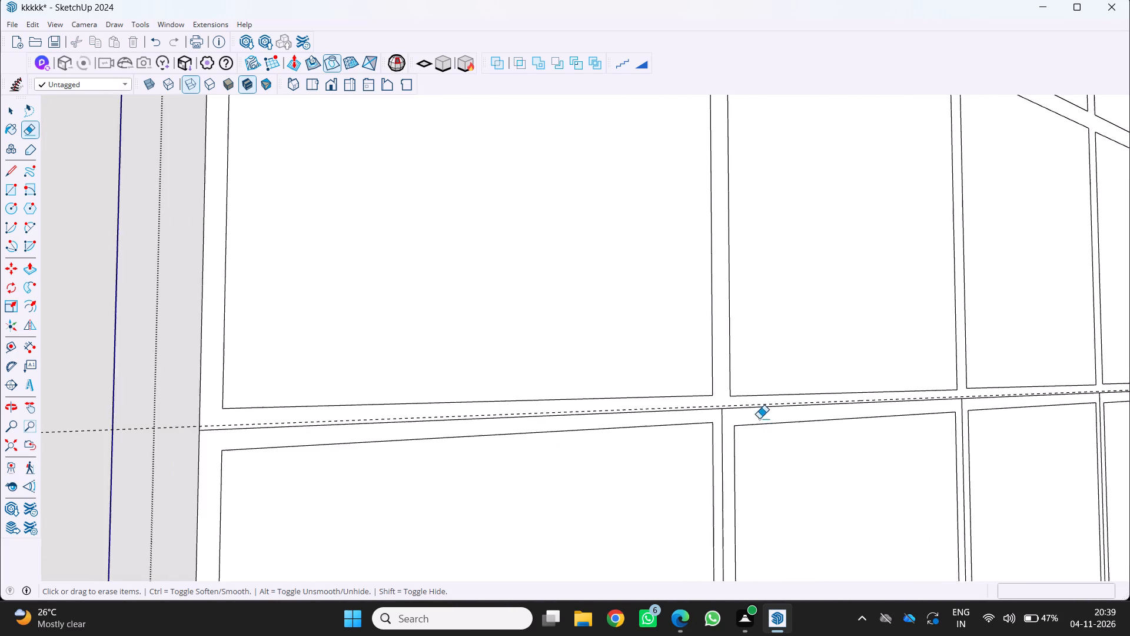
pyautogui.scroll(4, 759, 418)
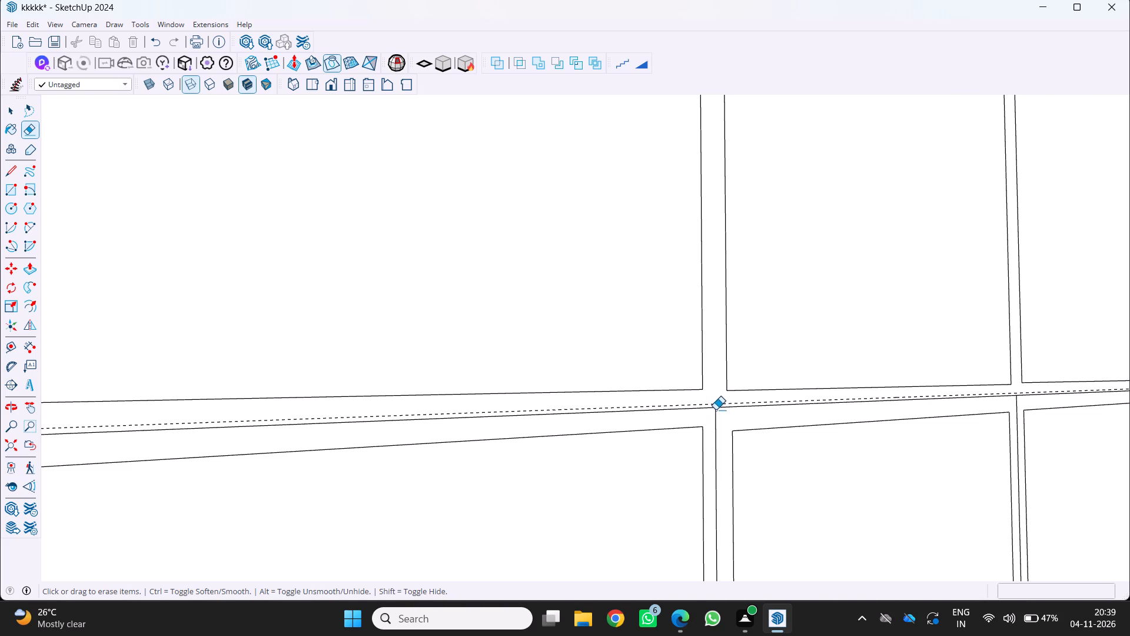
pyautogui.click(716, 410)
pyautogui.click(716, 405)
pyautogui.click(709, 408)
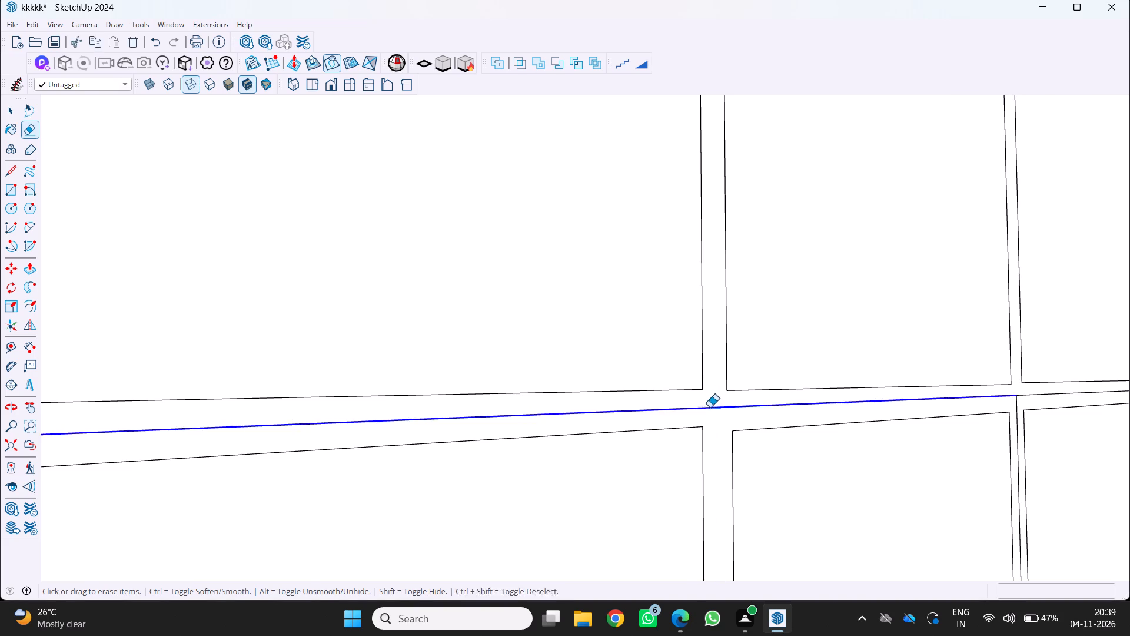
pyautogui.scroll(-15, 710, 407)
pyautogui.moveTo(769, 423); pyautogui.dragTo(724, 419, button='middle')
pyautogui.scroll(1, 760, 423)
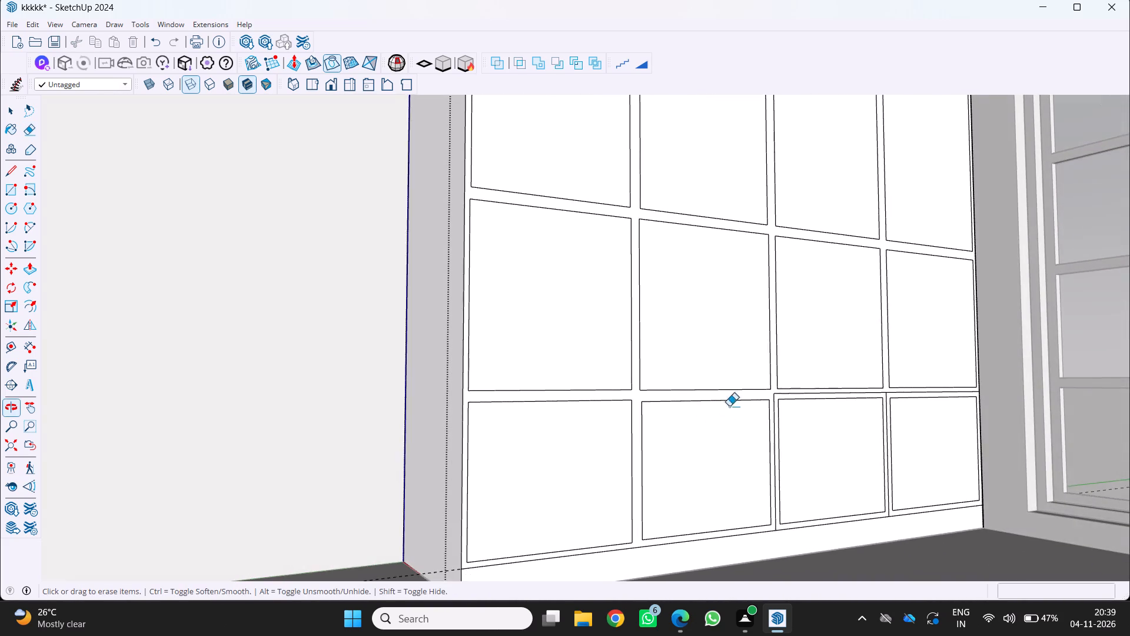
pyautogui.scroll(4, 750, 399)
pyautogui.click(783, 392)
pyautogui.click(779, 395)
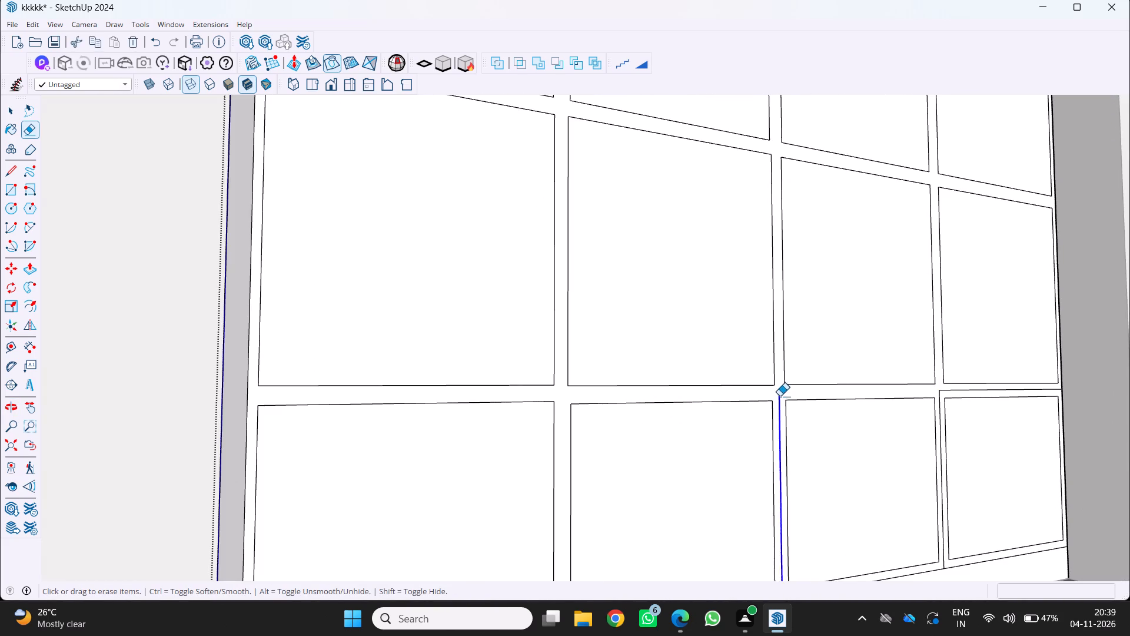
pyautogui.scroll(4, 969, 396)
pyautogui.click(929, 390)
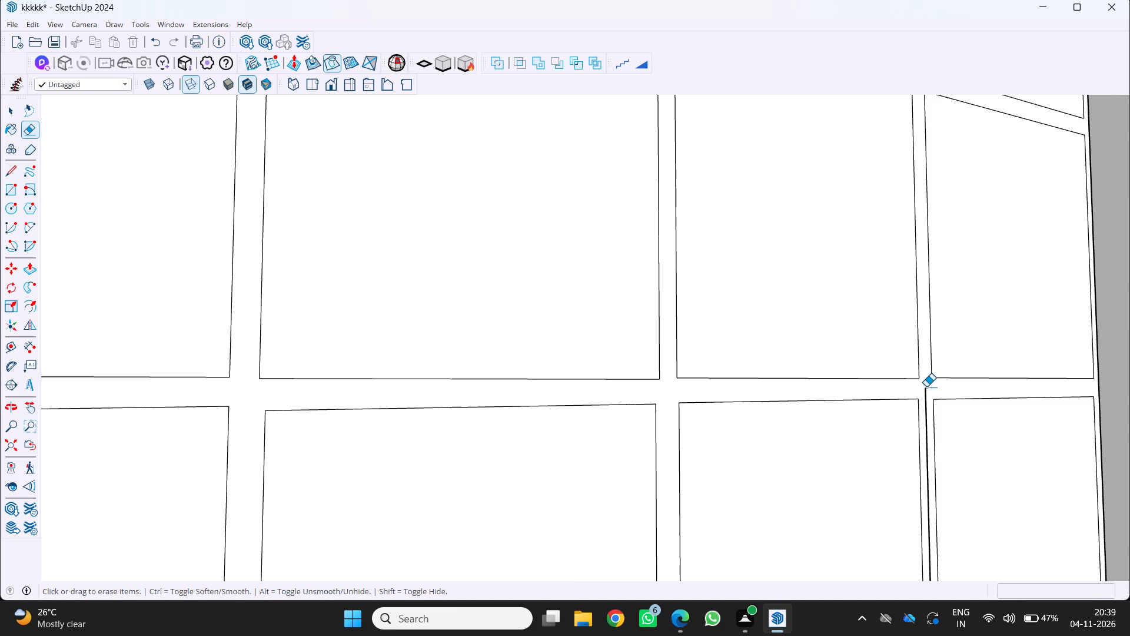
pyautogui.click(925, 391)
pyautogui.scroll(-13, 925, 386)
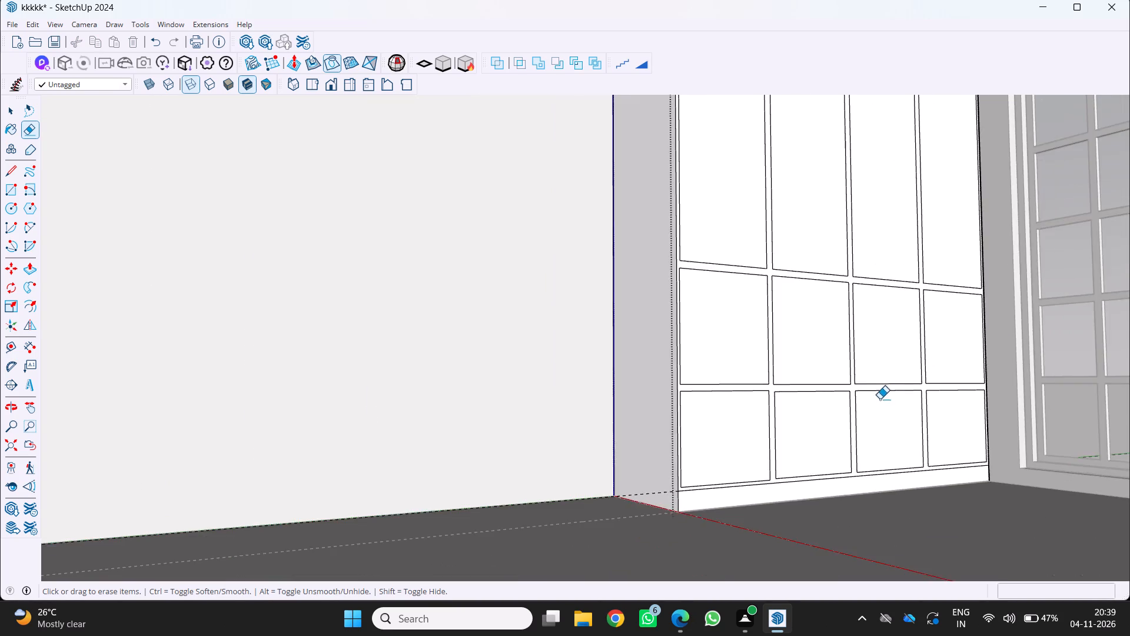
# Push the continuous frame face between the wardrobe panels inward by about 6.1 cm.
pyautogui.scroll(1, 877, 400)
pyautogui.moveTo(877, 400); pyautogui.dragTo(781, 451, button='middle')
pyautogui.press('p')
pyautogui.scroll(2, 727, 367)
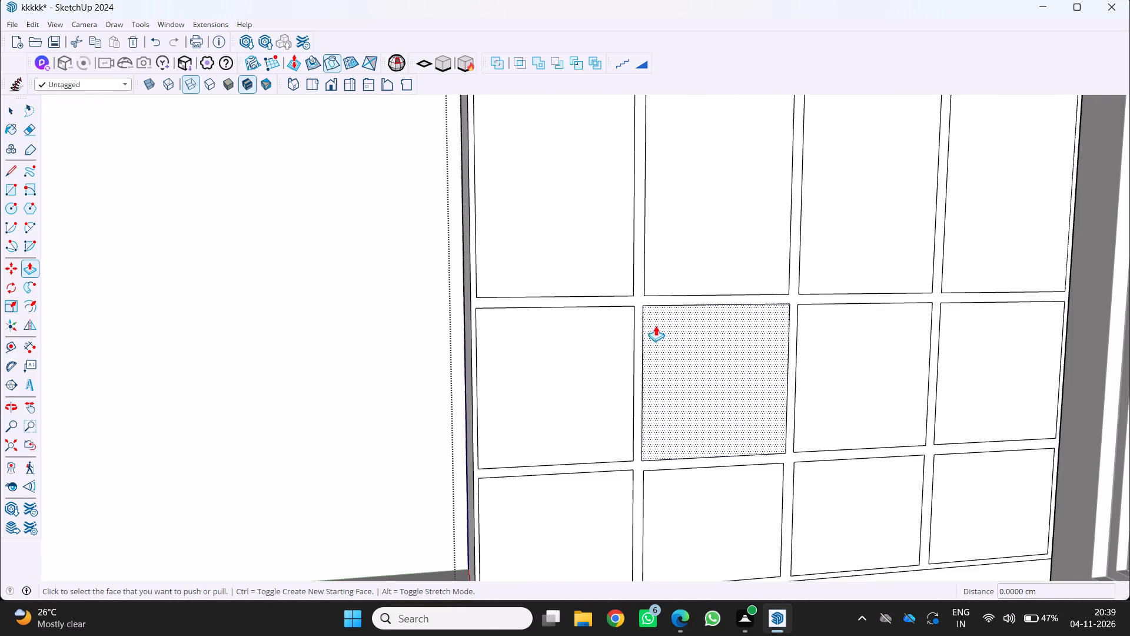
pyautogui.click(639, 297)
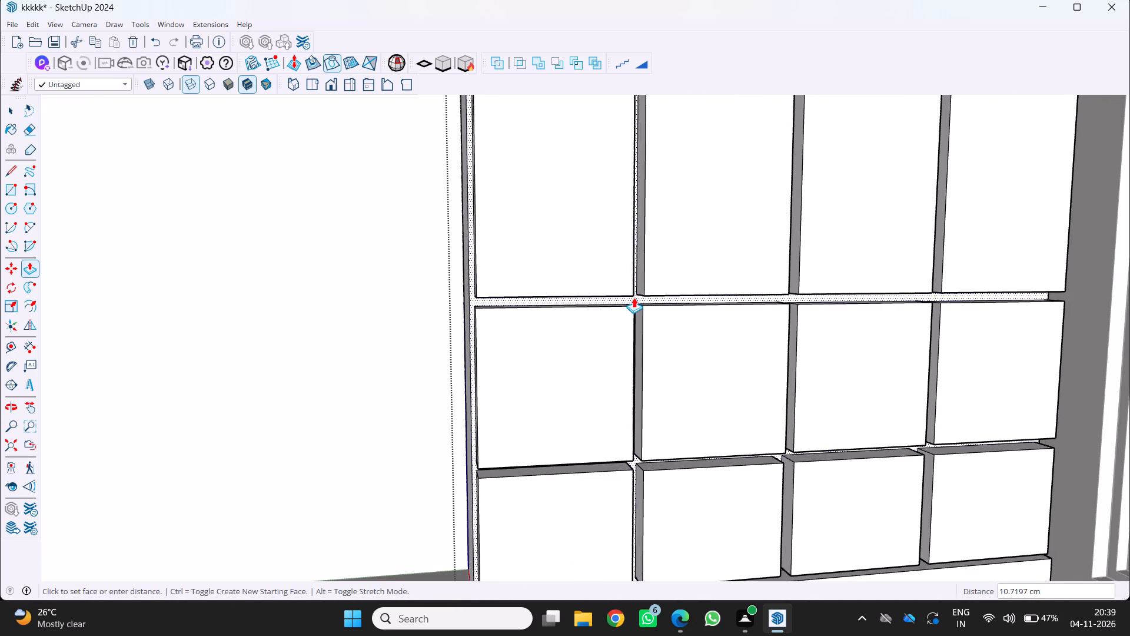
pyautogui.click(634, 296)
# Examine the wardrobe's panels and recessed gaps from several angles, along with its placement in the room.
pyautogui.scroll(-10, 643, 329)
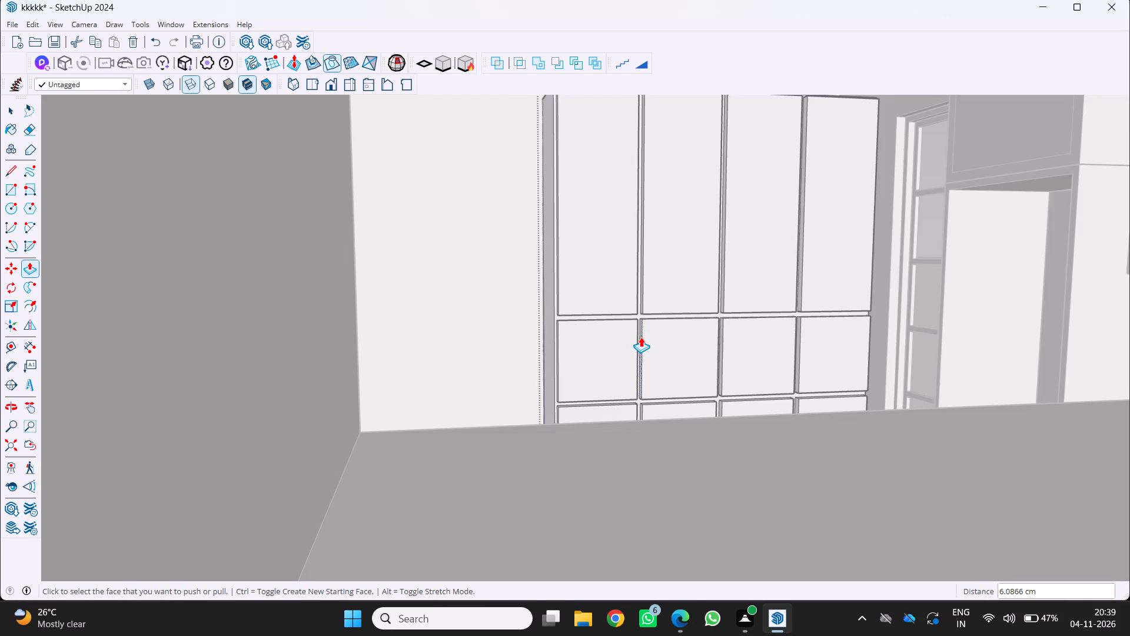
pyautogui.moveTo(641, 337); pyautogui.dragTo(692, 334, button='middle')
pyautogui.scroll(-16, 692, 334)
pyautogui.scroll(-5, 647, 313)
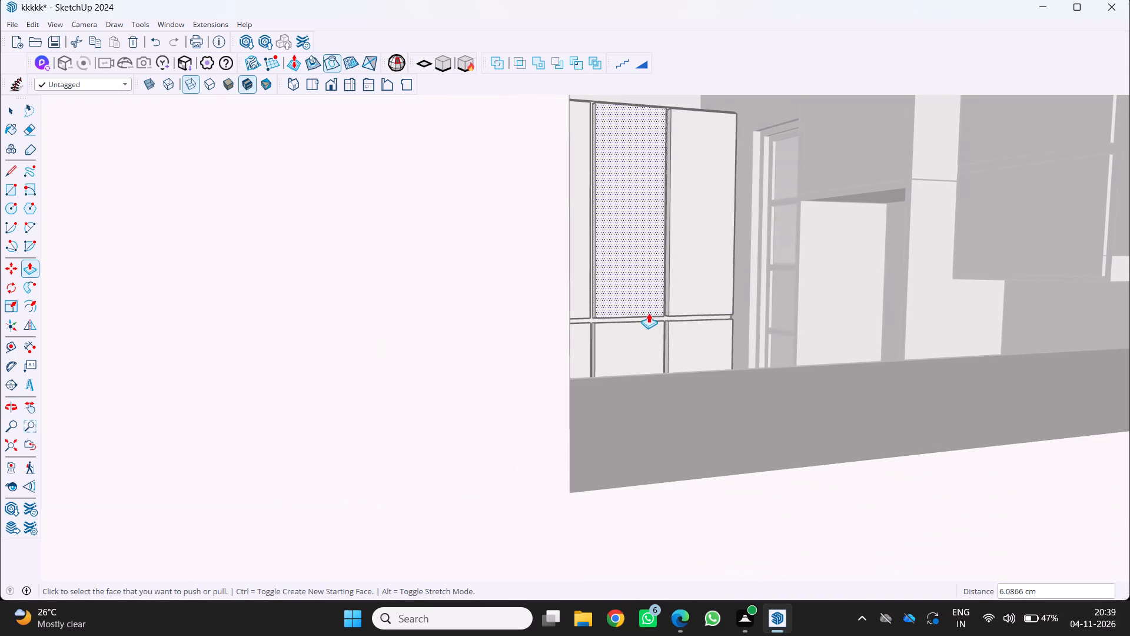
pyautogui.scroll(-11, 690, 310)
pyautogui.moveTo(690, 310); pyautogui.dragTo(799, 310, button='middle')
pyautogui.middleClick(806, 310)
pyautogui.scroll(1, 815, 305)
pyautogui.scroll(-14, 815, 304)
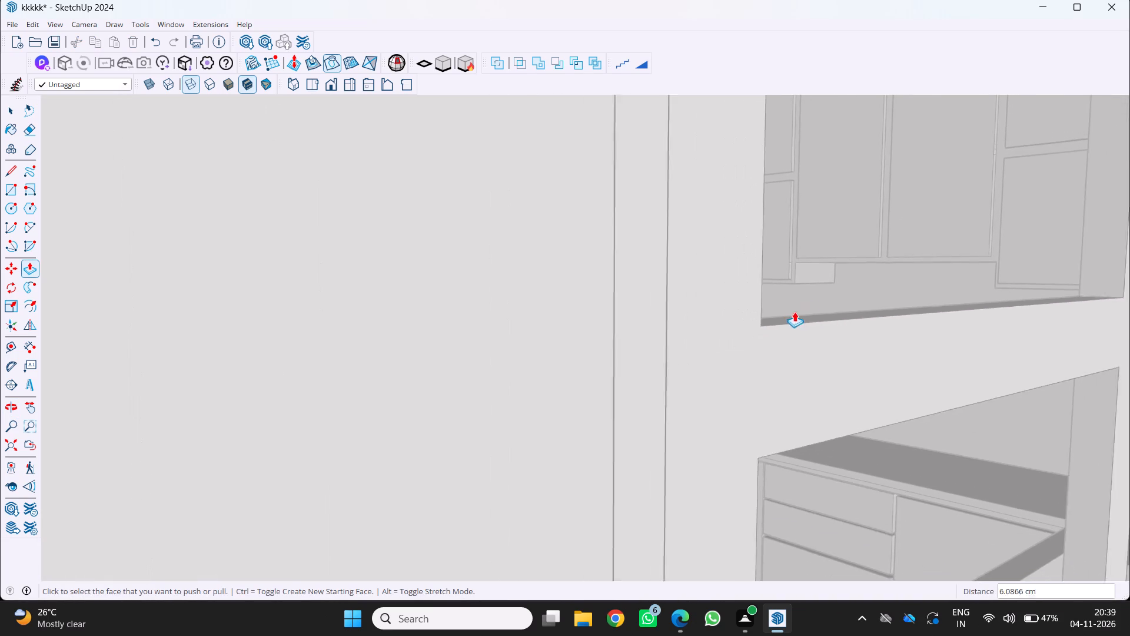
pyautogui.scroll(-20, 795, 312)
pyautogui.scroll(-20, 795, 312)
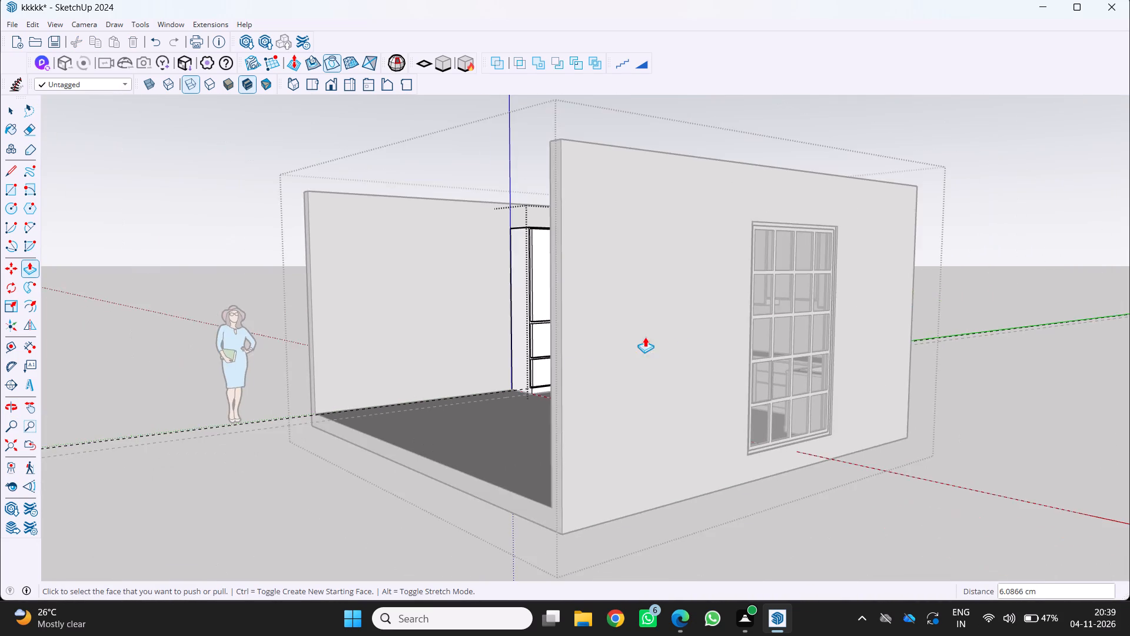
pyautogui.moveTo(577, 356); pyautogui.dragTo(714, 331, button='middle')
pyautogui.middleClick(714, 331)
pyautogui.scroll(13, 527, 334)
pyautogui.moveTo(456, 350); pyautogui.dragTo(540, 334, button='middle')
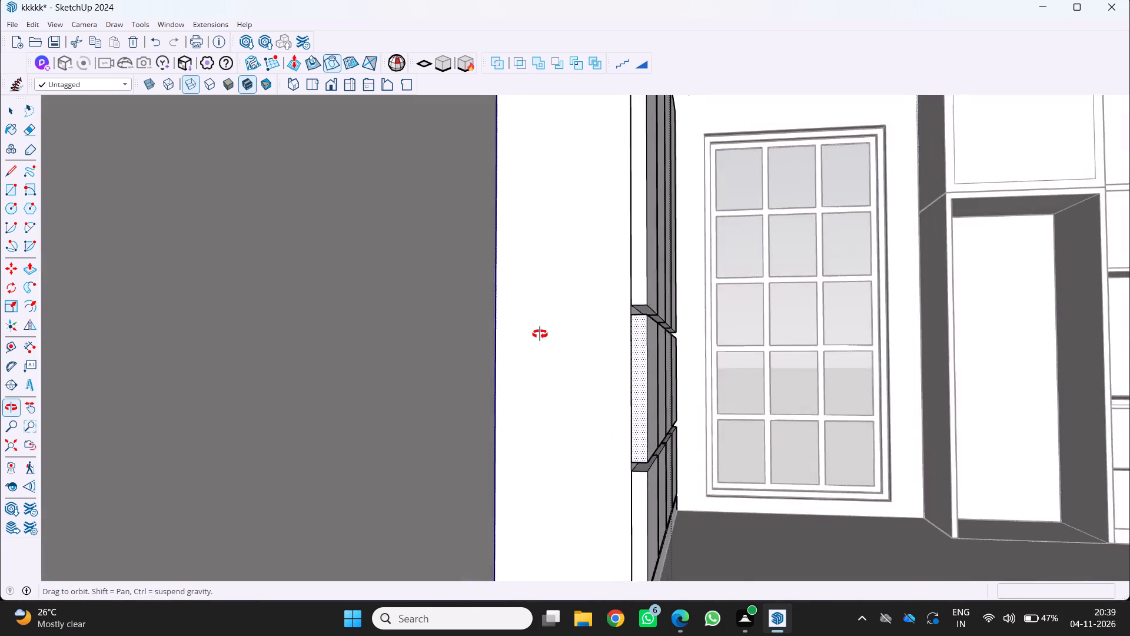
pyautogui.moveTo(540, 334); pyautogui.dragTo(409, 369, button='middle')
pyautogui.scroll(-6, 501, 366)
pyautogui.moveTo(501, 369); pyautogui.dragTo(398, 387, button='middle')
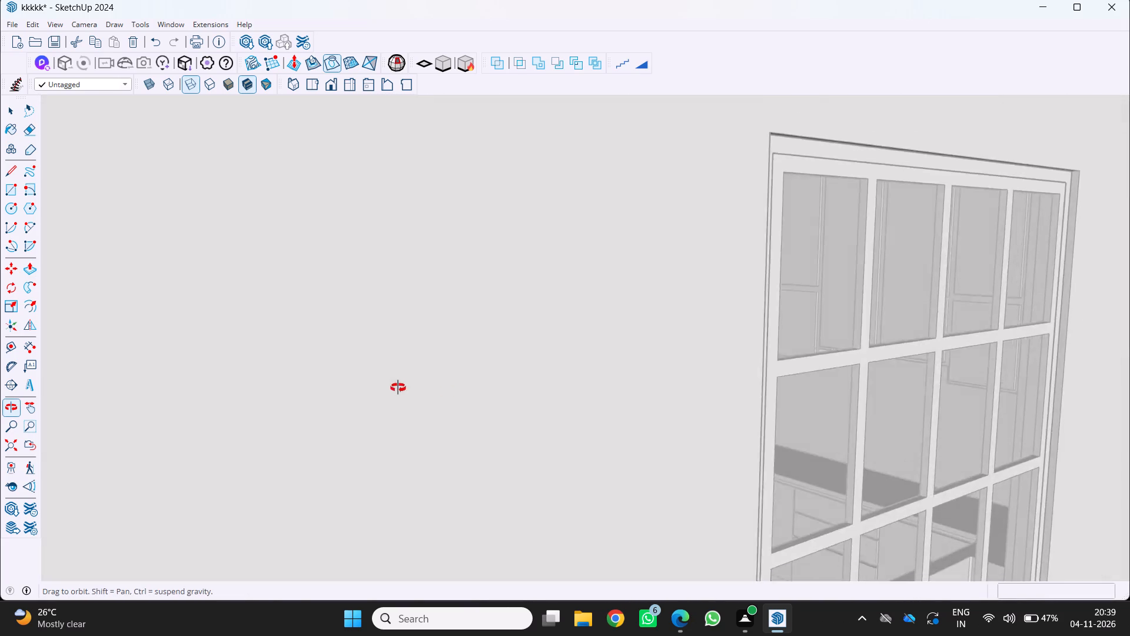
pyautogui.moveTo(398, 387); pyautogui.dragTo(554, 383, button='middle')
pyautogui.middleClick(554, 383)
pyautogui.middleClick(550, 383)
pyautogui.scroll(3, 468, 388)
pyautogui.moveTo(457, 387); pyautogui.dragTo(365, 372, button='middle')
pyautogui.middleClick(365, 372)
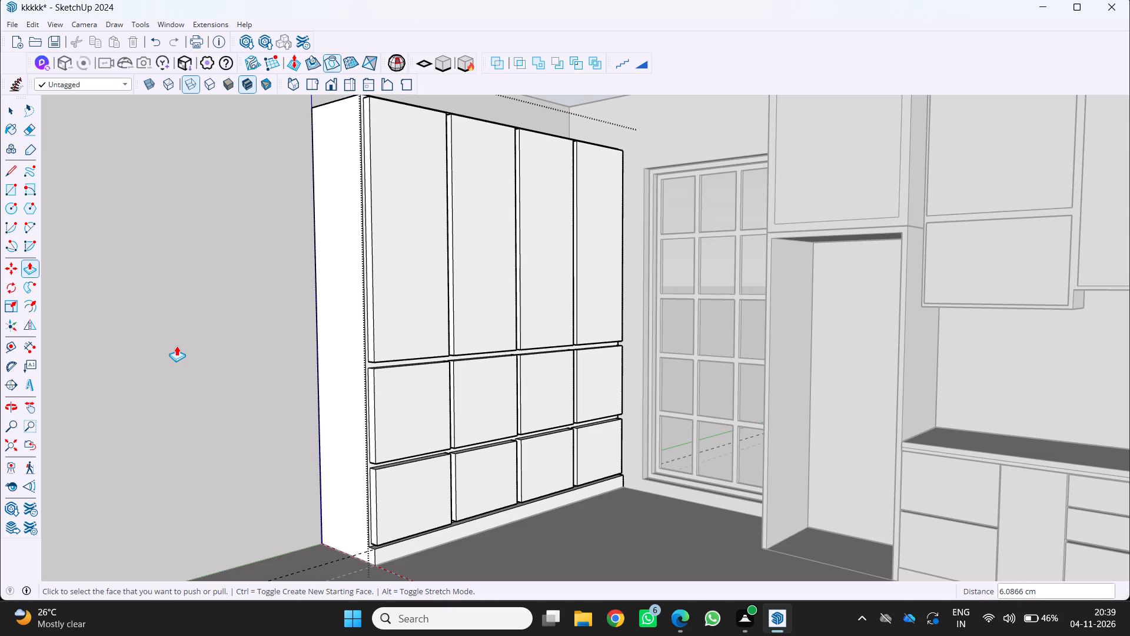
pyautogui.scroll(-6, 174, 345)
pyautogui.moveTo(181, 345); pyautogui.dragTo(381, 376, button='middle')
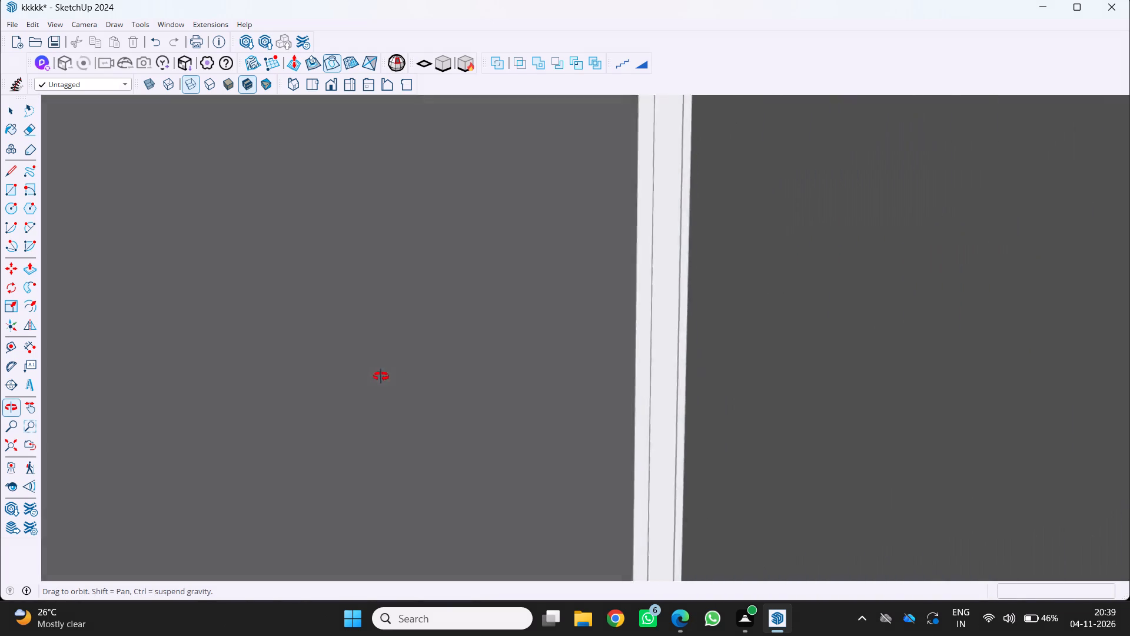
pyautogui.moveTo(381, 376); pyautogui.dragTo(394, 368, button='middle')
pyautogui.scroll(-20, 394, 366)
pyautogui.scroll(-14, 394, 366)
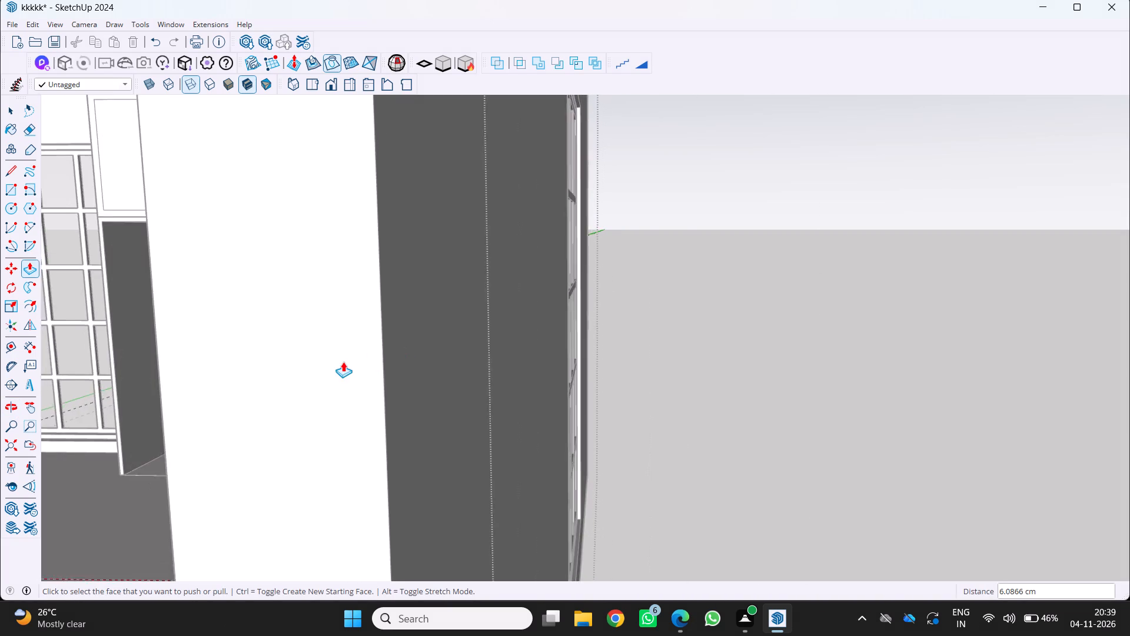
pyautogui.scroll(-11, 343, 362)
pyautogui.keyDown('shift'); pyautogui.moveTo(331, 370); pyautogui.dragTo(800, 364, button='middle'); pyautogui.keyUp('shift')
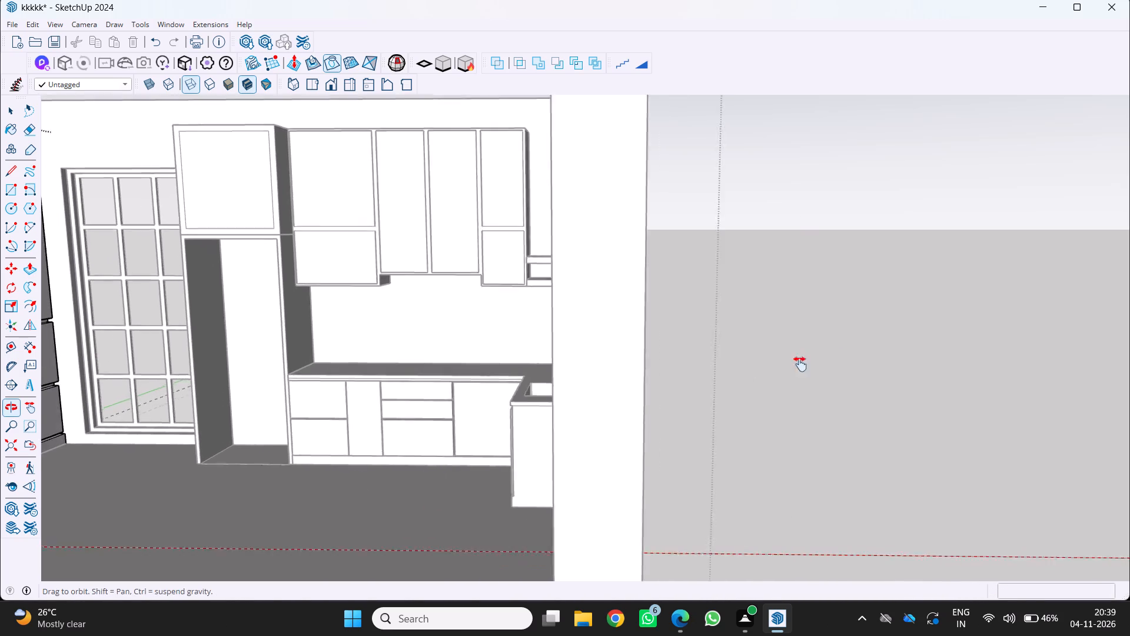
pyautogui.keyDown('shift'); pyautogui.moveTo(800, 364); pyautogui.dragTo(960, 349, button='middle'); pyautogui.keyUp('shift')
pyautogui.keyDown('shift'); pyautogui.middleClick(960, 349); pyautogui.keyUp('shift')
pyautogui.keyDown('shift'); pyautogui.moveTo(461, 324); pyautogui.dragTo(667, 306, button='middle'); pyautogui.keyUp('shift')
pyautogui.keyDown('shift'); pyautogui.middleClick(668, 304); pyautogui.keyUp('shift')
pyautogui.keyDown('shift'); pyautogui.scroll(-6, 668, 304); pyautogui.keyUp('shift')
pyautogui.scroll(2, 540, 320)
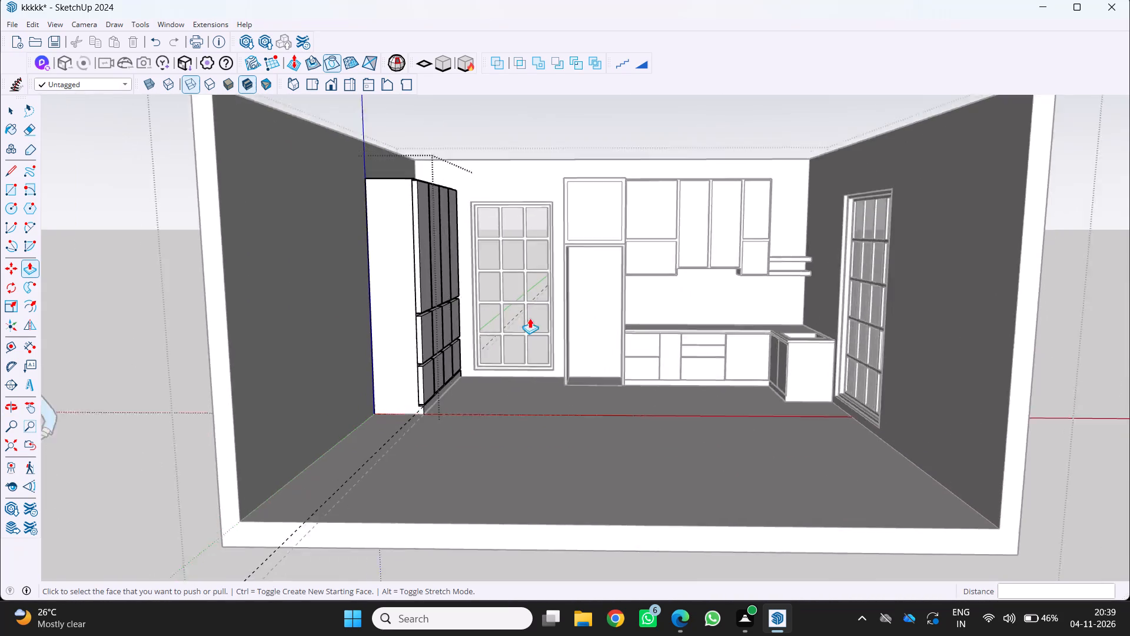
pyautogui.scroll(2, 530, 318)
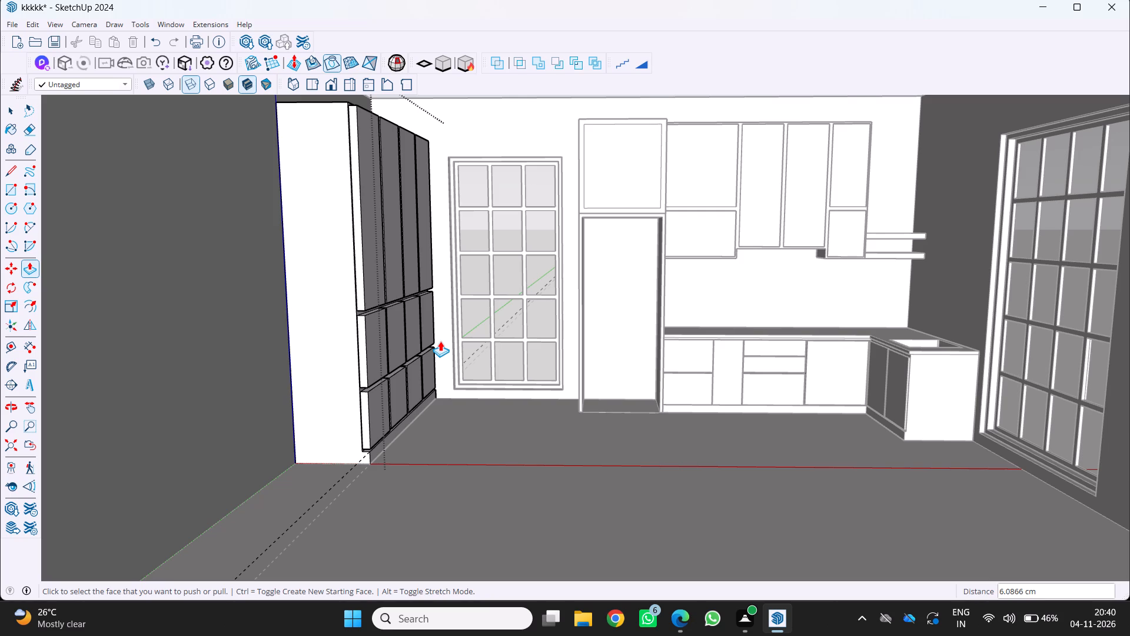
# Paint the four tall upper door panels with the first orange-brown material of the Wood collection.
pyautogui.moveTo(370, 352); pyautogui.dragTo(366, 352, button='middle')
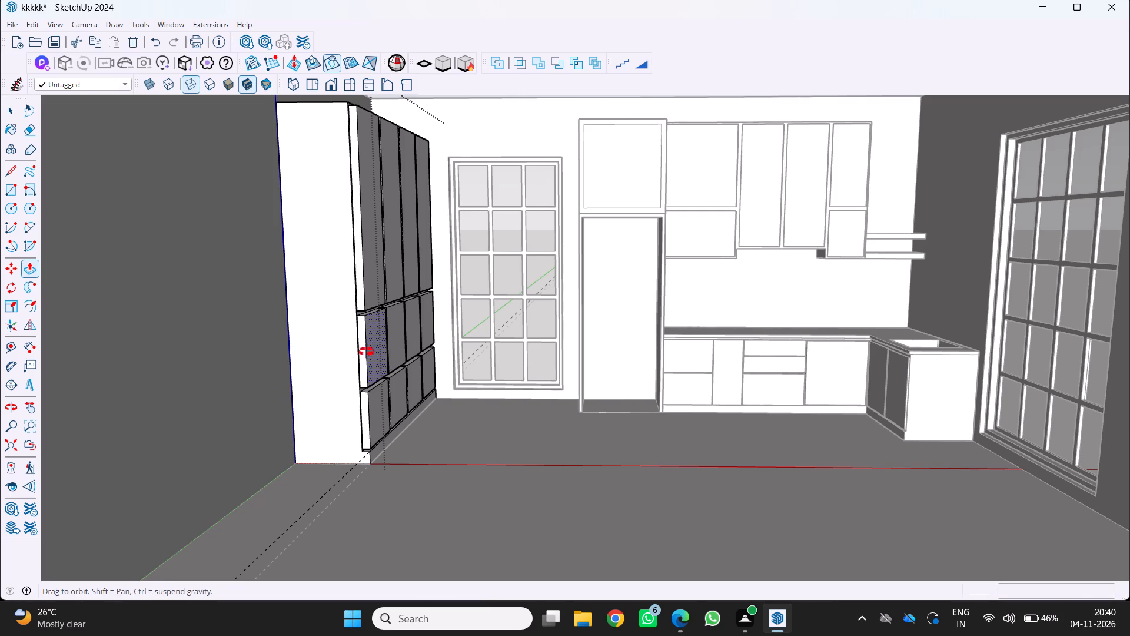
pyautogui.moveTo(366, 352); pyautogui.dragTo(227, 332, button='middle')
pyautogui.scroll(2, 311, 253)
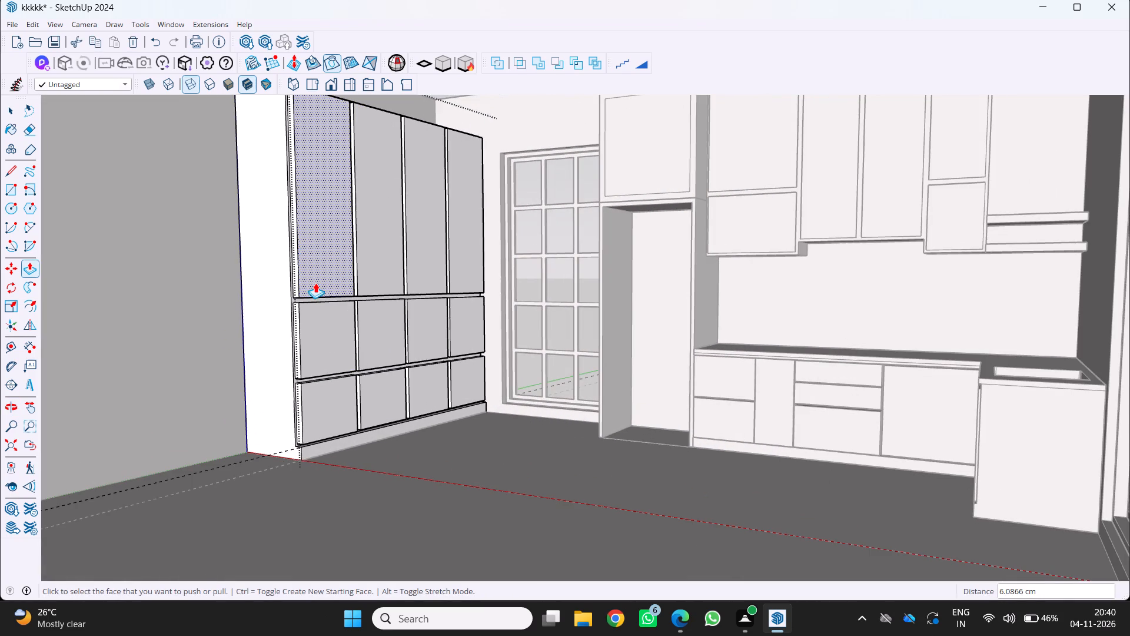
pyautogui.press('b')
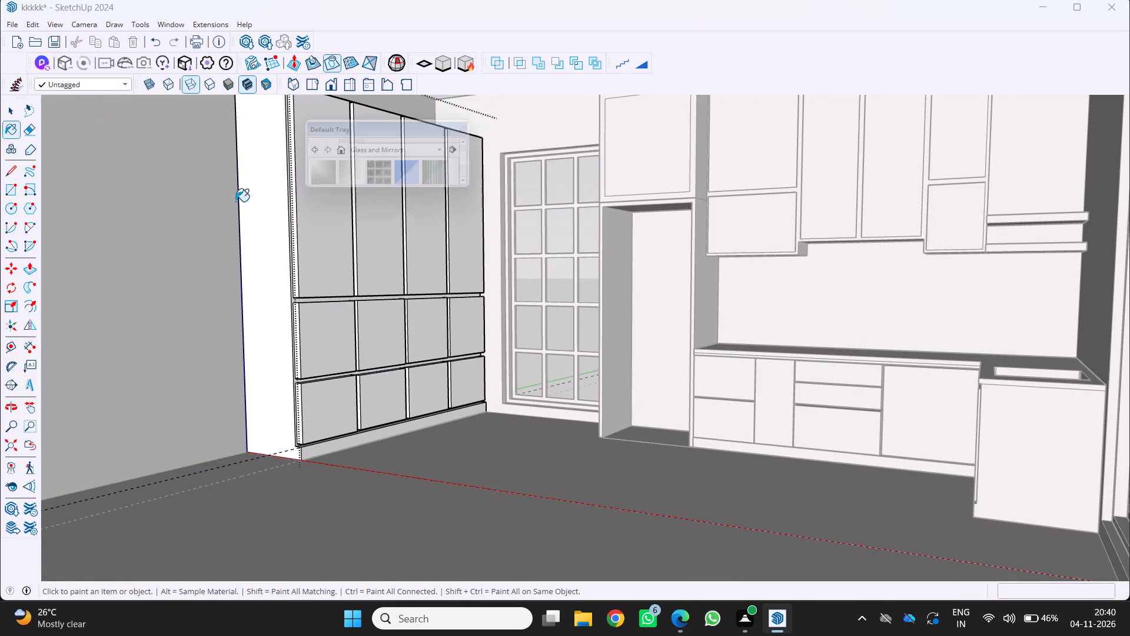
pyautogui.click(451, 151)
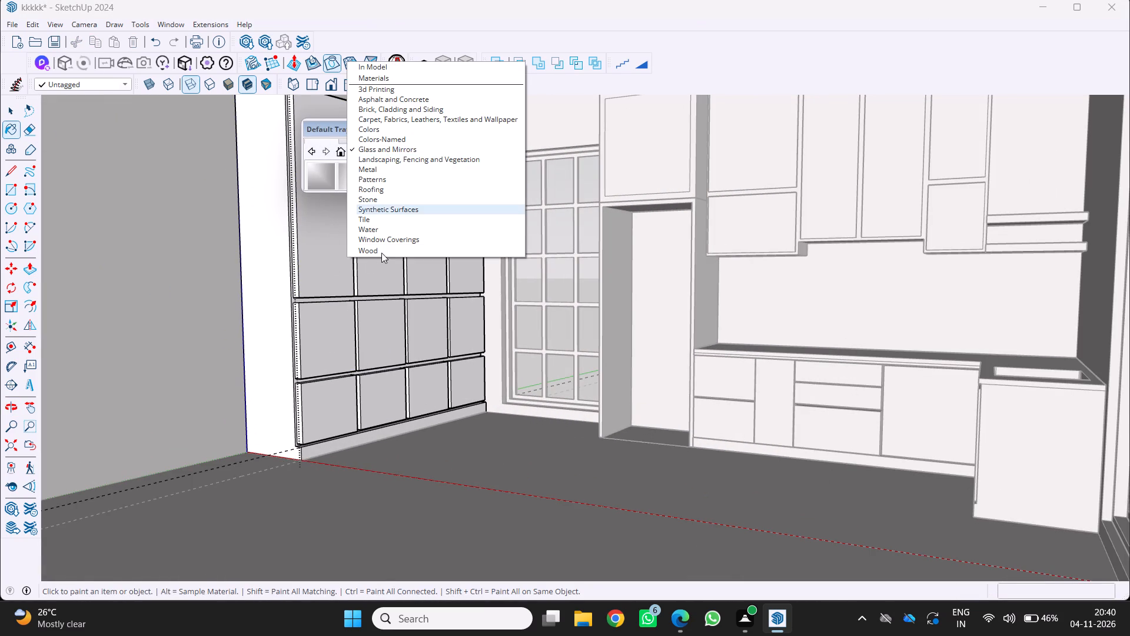
pyautogui.click(383, 247)
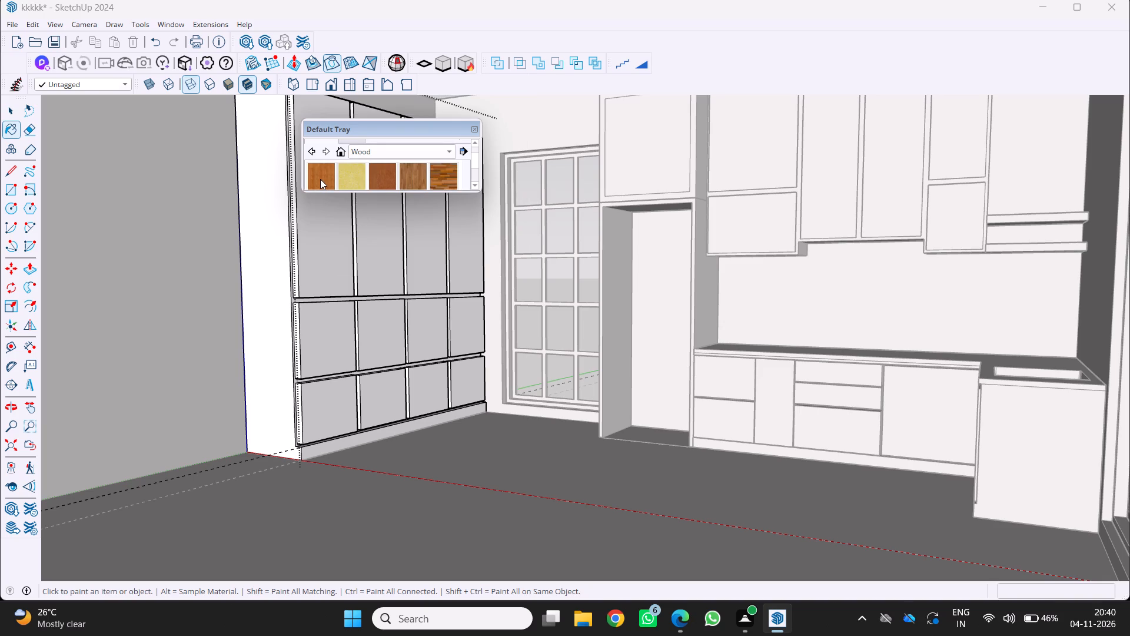
pyautogui.click(320, 179)
pyautogui.click(315, 252)
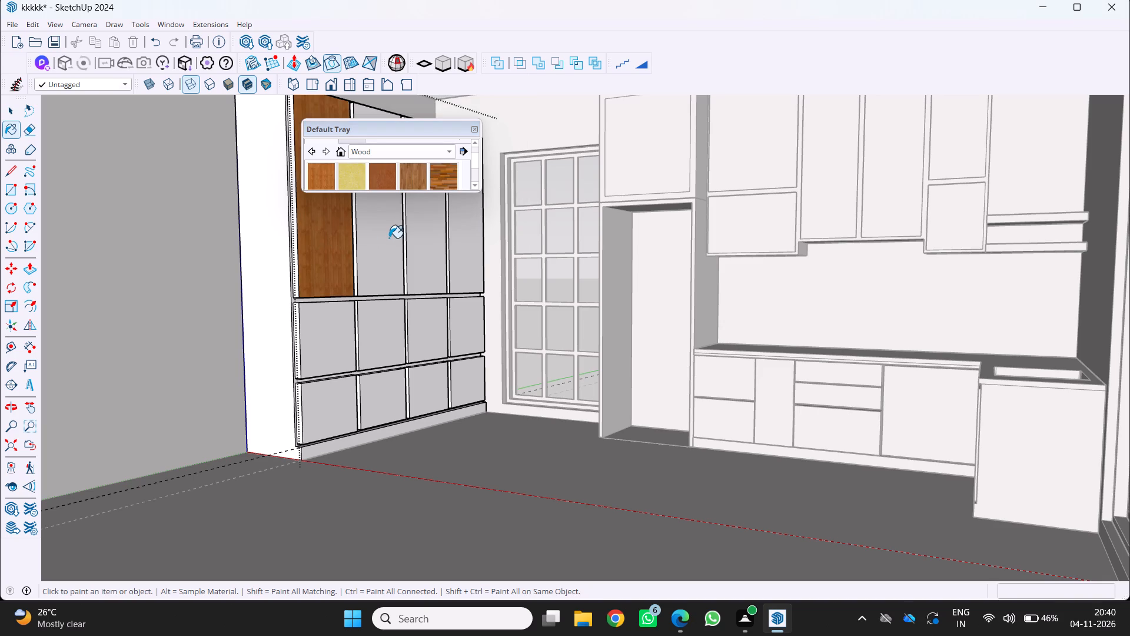
pyautogui.click(389, 238)
pyautogui.moveTo(416, 240); pyautogui.dragTo(423, 240)
pyautogui.moveTo(467, 240); pyautogui.dragTo(458, 245)
# Paint the four middle-row wardrobe panels with the same orange-brown wood material.
pyautogui.moveTo(336, 336); pyautogui.dragTo(344, 336)
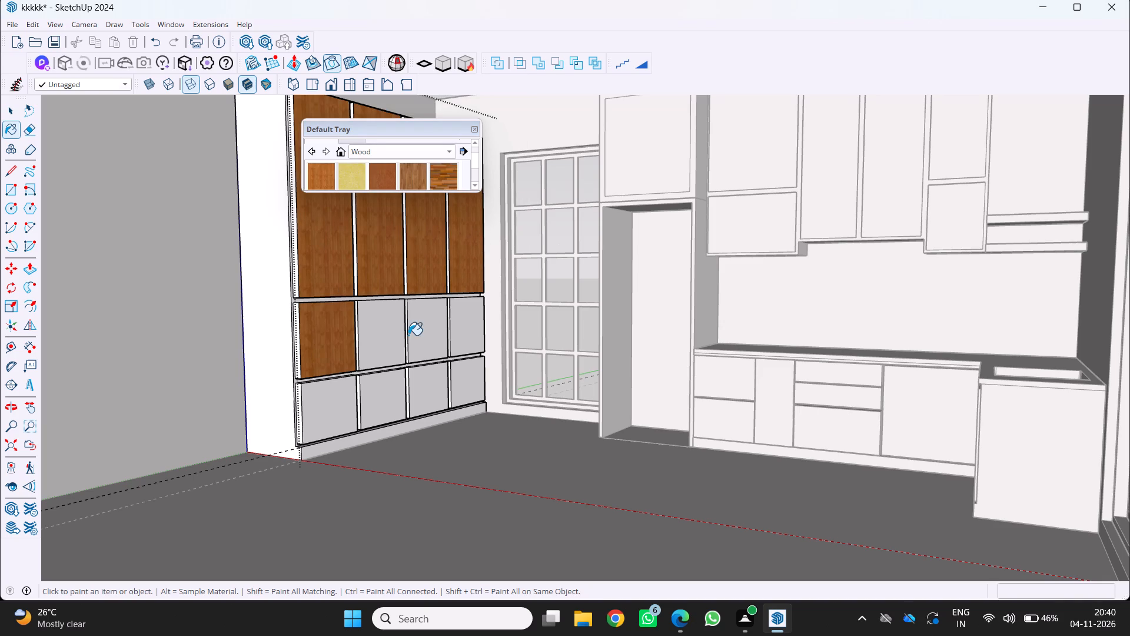
pyautogui.moveTo(408, 335); pyautogui.dragTo(403, 334)
pyautogui.moveTo(360, 336); pyautogui.dragTo(371, 336)
pyautogui.click(431, 331)
pyautogui.click(464, 323)
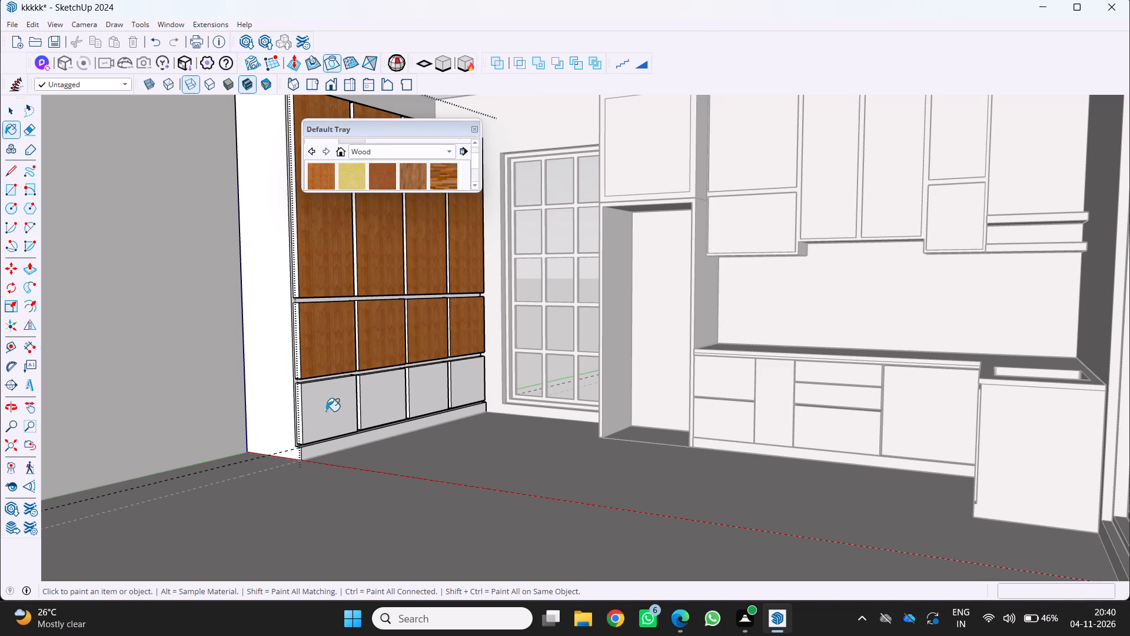
# Paint the four bottom-row wardrobe panels with the same orange-brown wood material.
pyautogui.moveTo(315, 413); pyautogui.dragTo(351, 411)
pyautogui.click(400, 397)
pyautogui.moveTo(421, 388); pyautogui.dragTo(461, 387)
pyautogui.moveTo(476, 379); pyautogui.dragTo(427, 391)
pyautogui.click(421, 392)
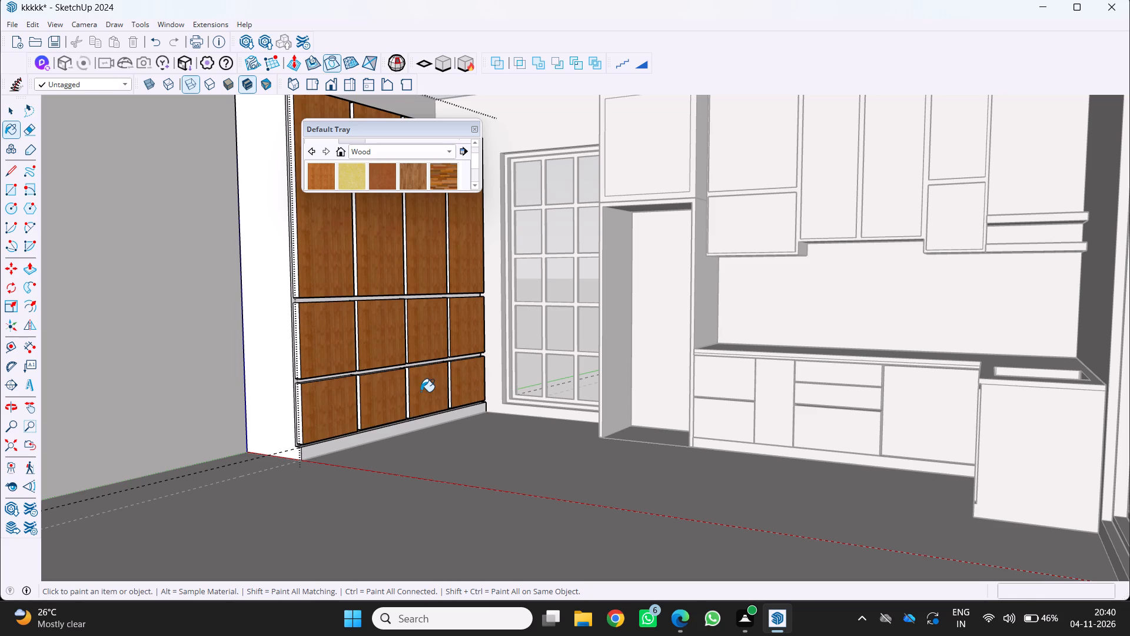
# Paint the plinth below the bottom row and the recessed frame face between the panels with the same wood.
pyautogui.scroll(4, 387, 401)
pyautogui.click(334, 466)
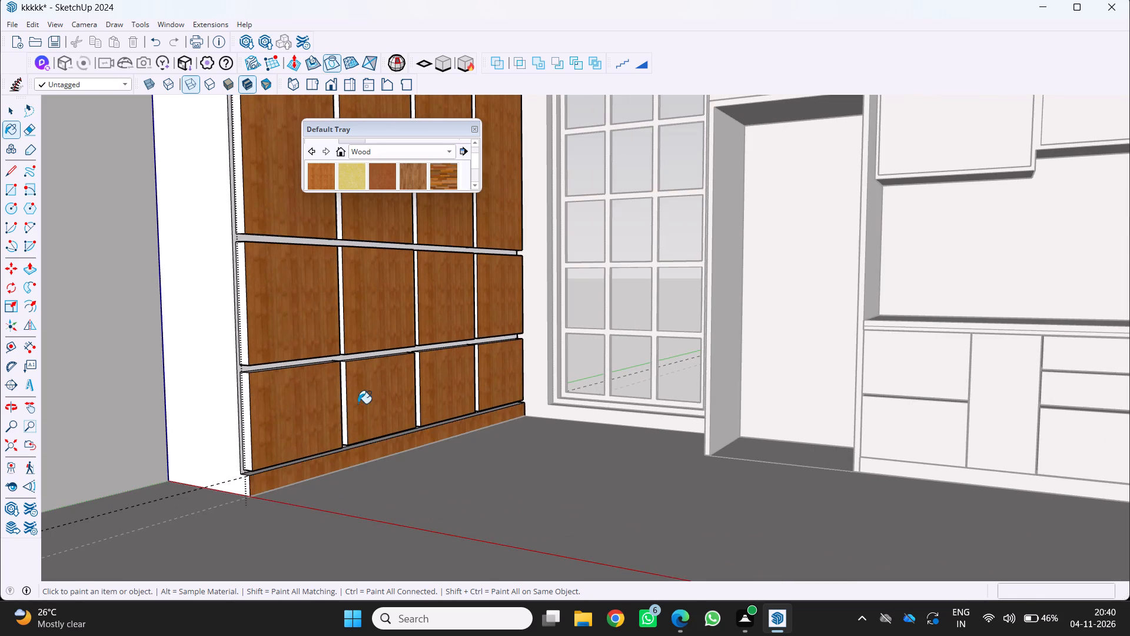
pyautogui.scroll(3, 355, 402)
pyautogui.scroll(8, 328, 355)
pyautogui.click(311, 337)
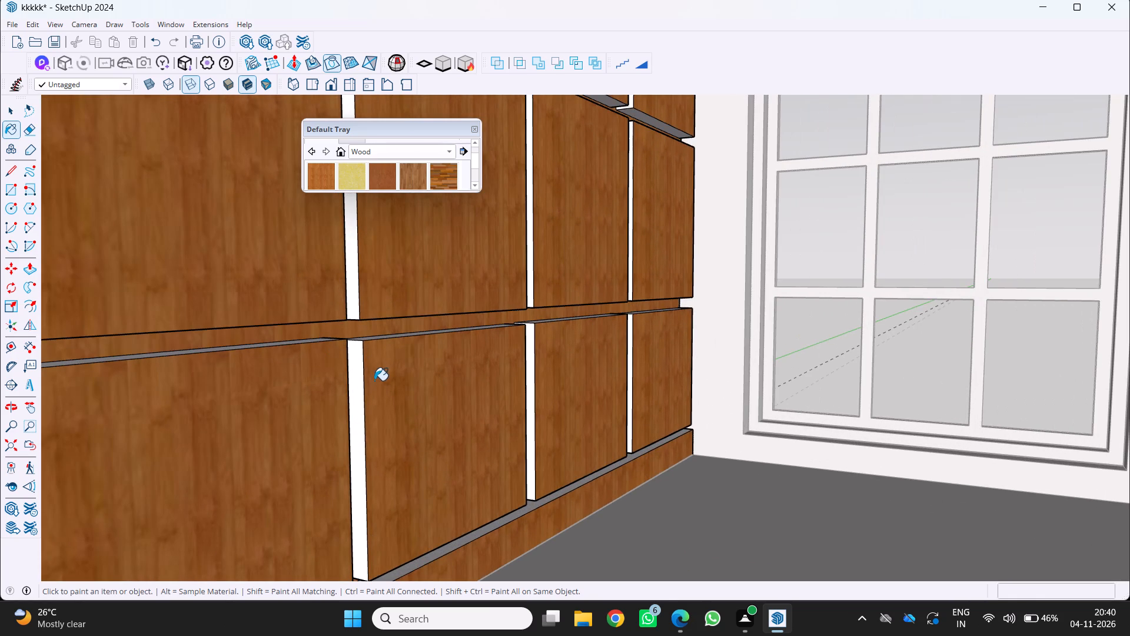
# Paint the left side edges of the second, third and fourth panels in the bottom and middle rows with the wood material.
pyautogui.click(348, 392)
pyautogui.scroll(-1, 464, 380)
pyautogui.moveTo(459, 382); pyautogui.dragTo(454, 382, button='middle')
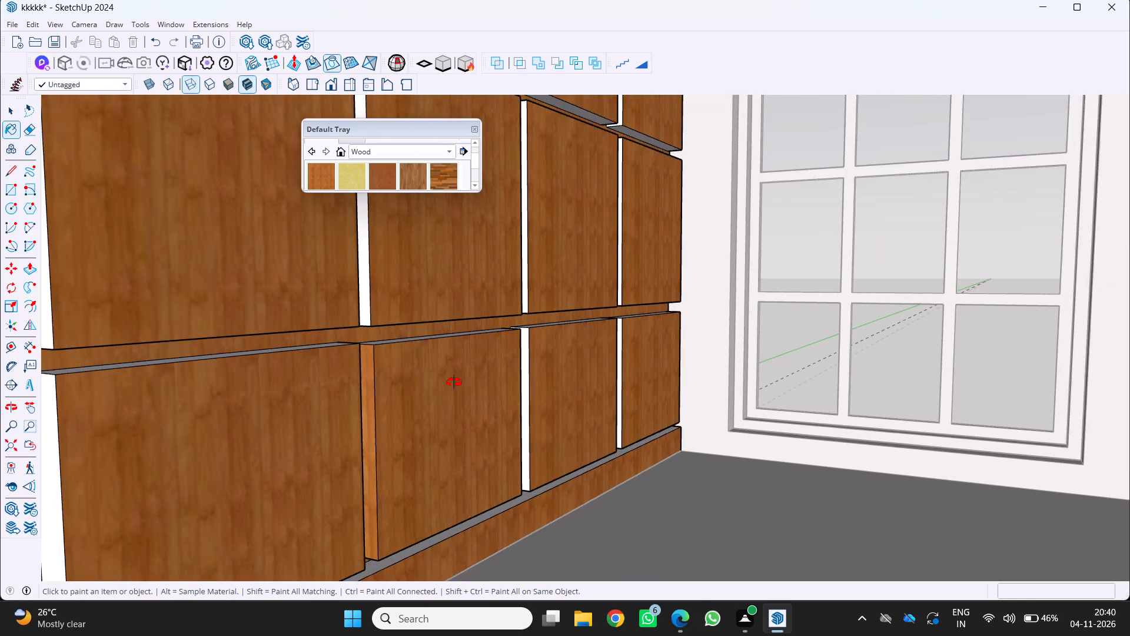
pyautogui.moveTo(454, 382); pyautogui.dragTo(281, 392, button='middle')
pyautogui.middleClick(281, 392)
pyautogui.scroll(2, 444, 396)
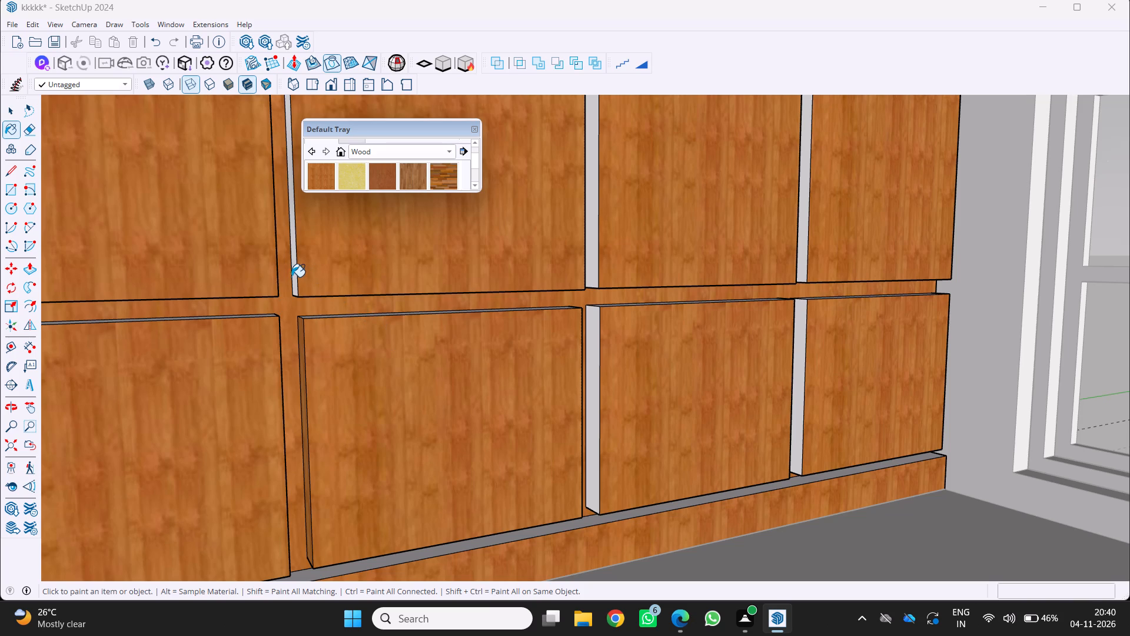
pyautogui.click(290, 274)
pyautogui.click(598, 442)
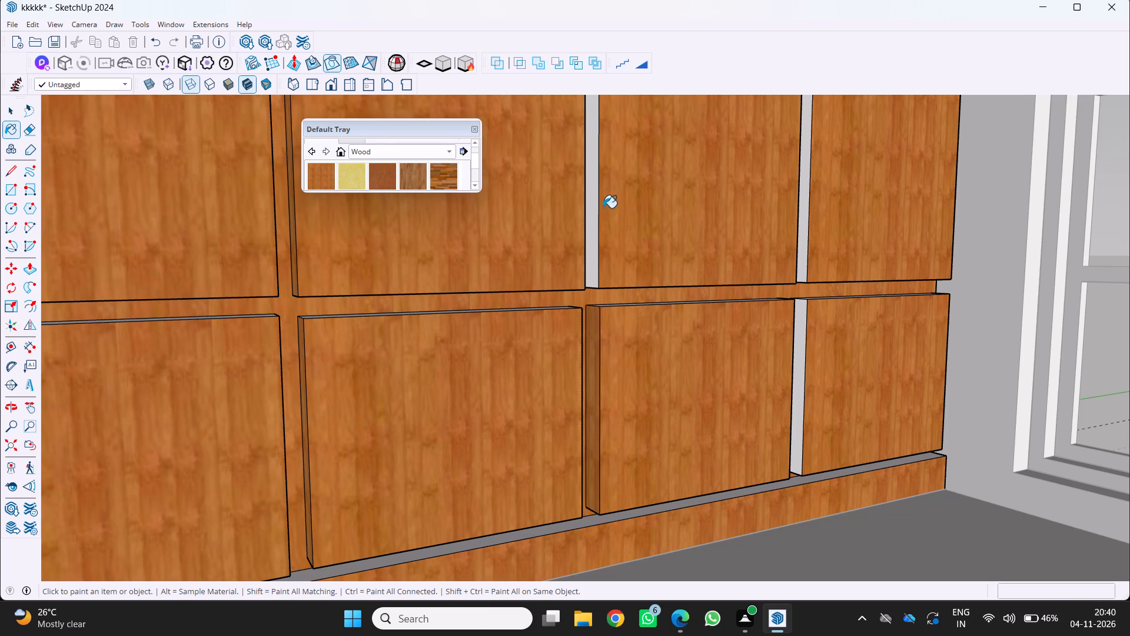
pyautogui.click(584, 230)
pyautogui.click(587, 237)
pyautogui.click(796, 413)
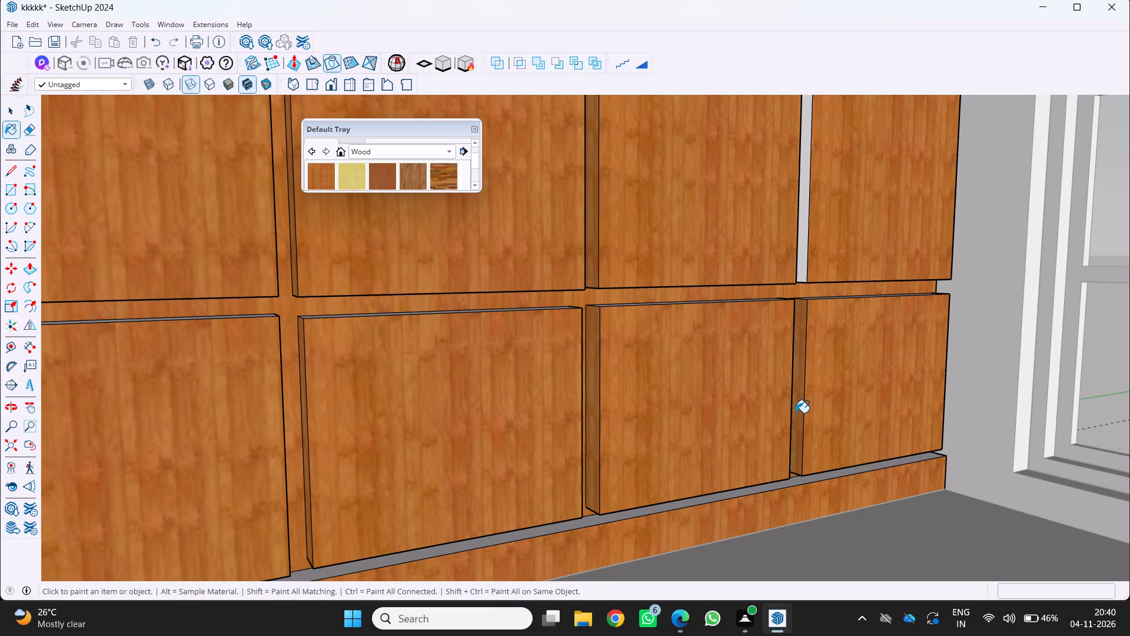
pyautogui.click(803, 228)
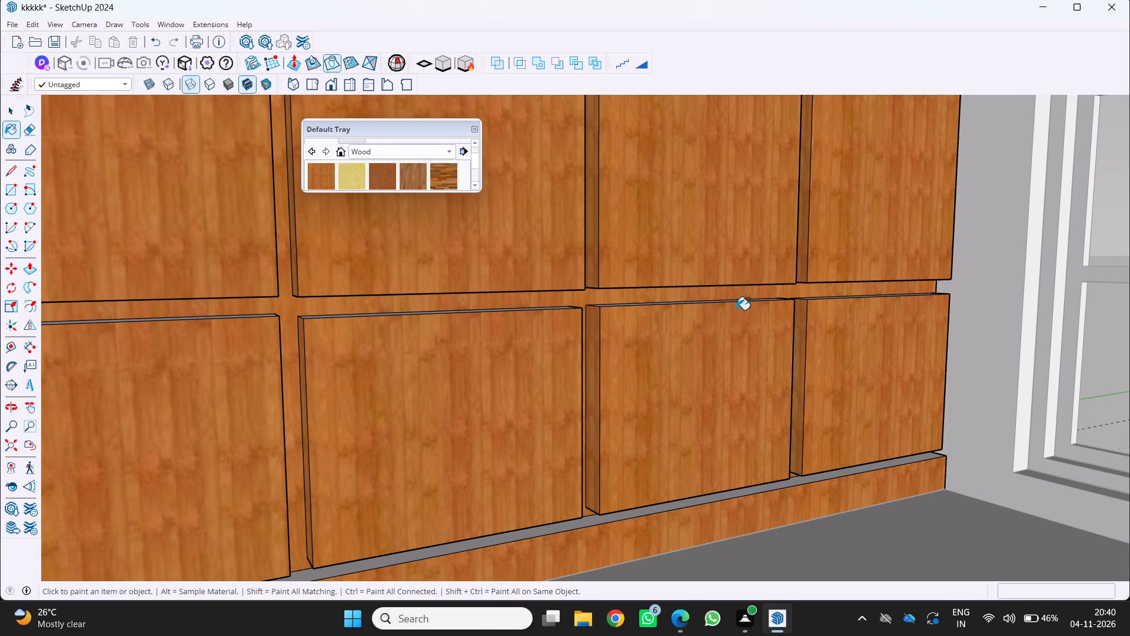
# Paint the top edges of the second, third and fourth bottom-row panels with the same wood.
pyautogui.scroll(1, 734, 309)
pyautogui.moveTo(732, 314); pyautogui.dragTo(736, 397, button='middle')
pyautogui.moveTo(698, 469); pyautogui.dragTo(697, 463)
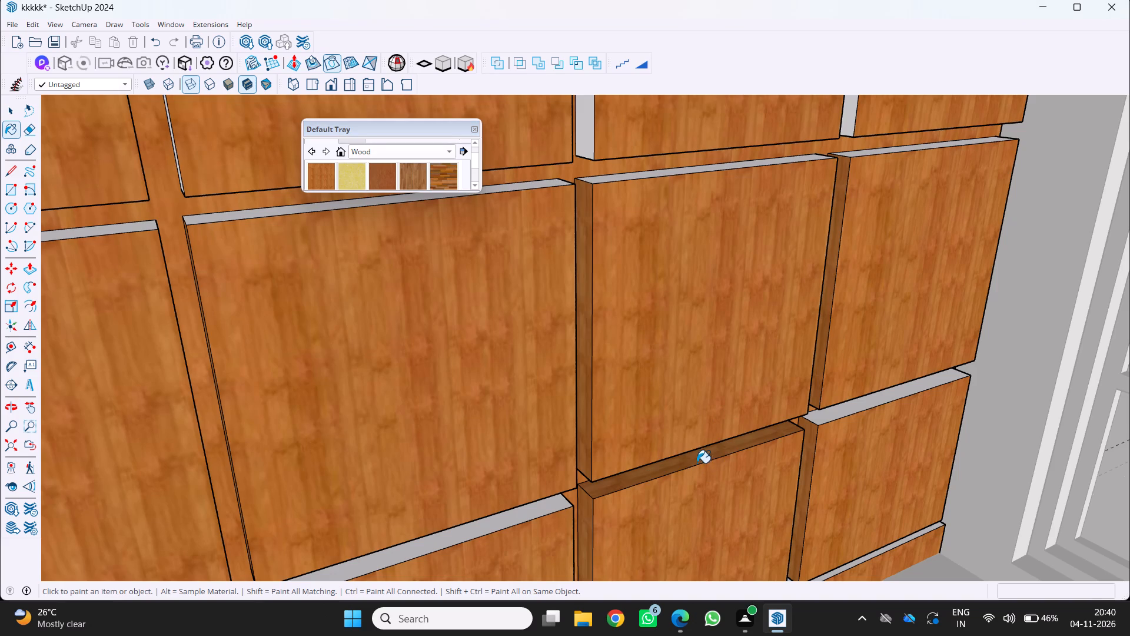
pyautogui.click(851, 410)
pyautogui.click(519, 516)
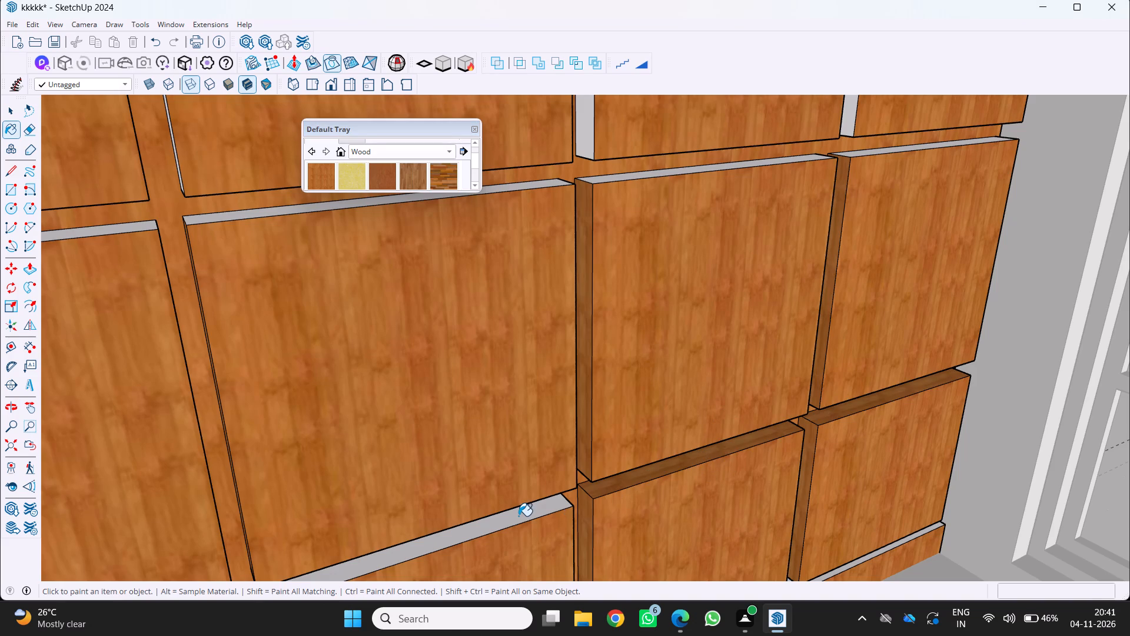
# Paint the narrow horizontal ledge on top of the plinth, below the bottom-row panels, with the same wood.
pyautogui.scroll(-14, 522, 513)
pyautogui.scroll(3, 494, 530)
pyautogui.moveTo(493, 531); pyautogui.dragTo(446, 469, button='middle')
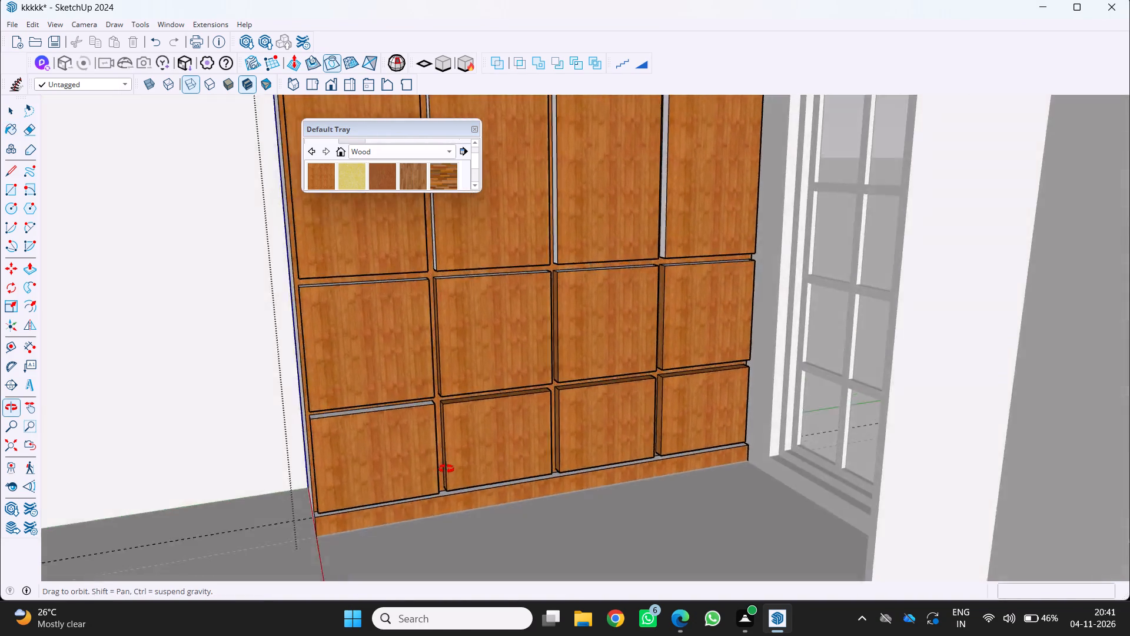
pyautogui.moveTo(446, 469); pyautogui.dragTo(426, 402, button='middle')
pyautogui.scroll(9, 432, 399)
pyautogui.moveTo(442, 396); pyautogui.dragTo(425, 483, button='middle')
pyautogui.scroll(2, 468, 554)
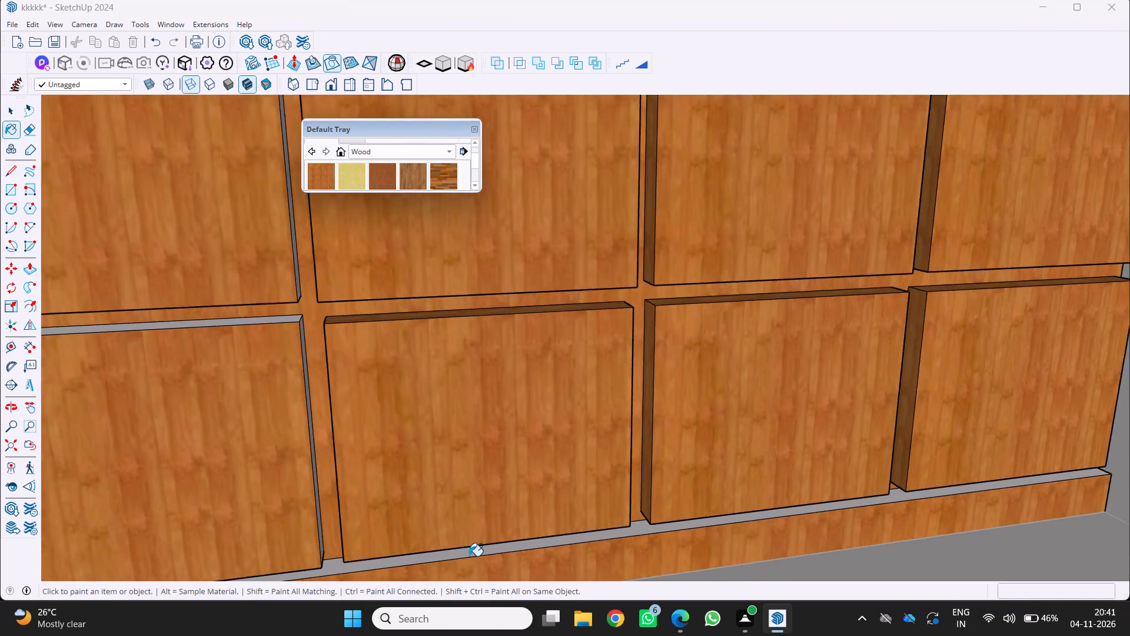
pyautogui.scroll(2, 469, 556)
pyautogui.click(469, 556)
# Paint the narrow inner side edge of the first bottom-row panel with the same wood.
pyautogui.moveTo(231, 329); pyautogui.dragTo(234, 316, button='middle')
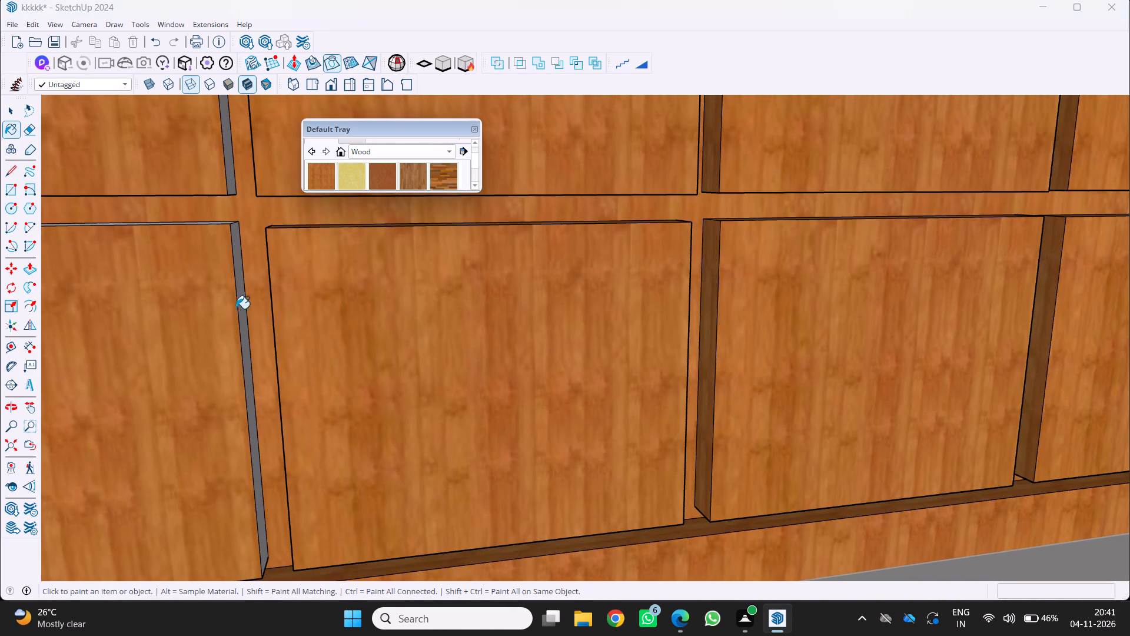
pyautogui.click(238, 306)
pyautogui.scroll(-3, 247, 303)
pyautogui.click(239, 290)
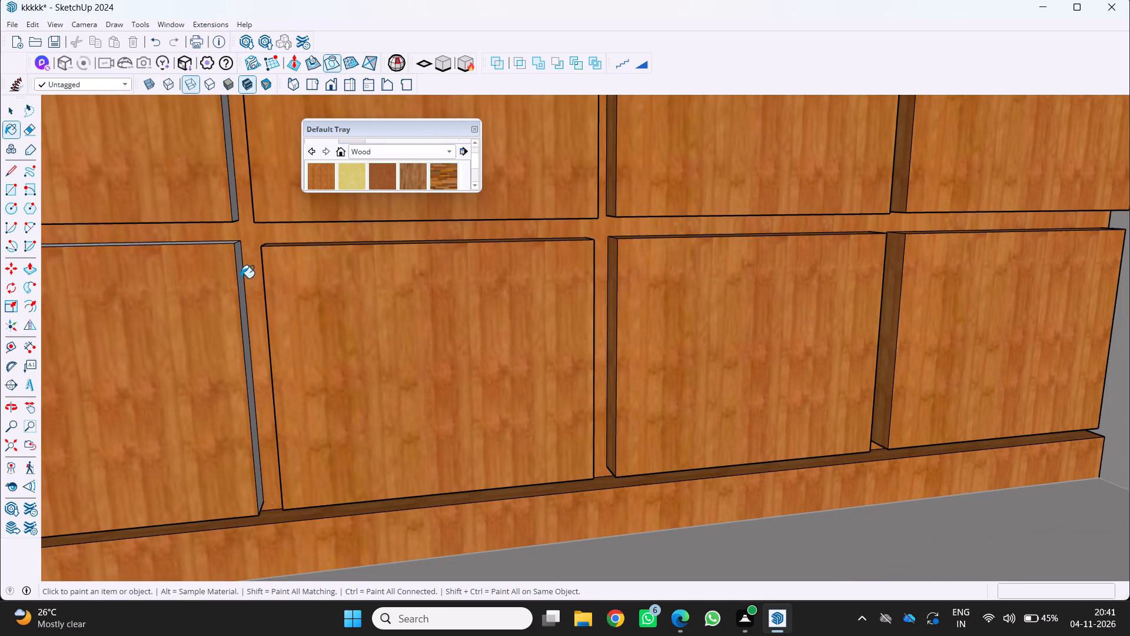
pyautogui.click(241, 278)
# Paint the top edges of the first two middle-row panels and the left edge of the second upper door with wood.
pyautogui.moveTo(210, 219); pyautogui.dragTo(442, 229, button='middle')
pyautogui.scroll(-5, 442, 229)
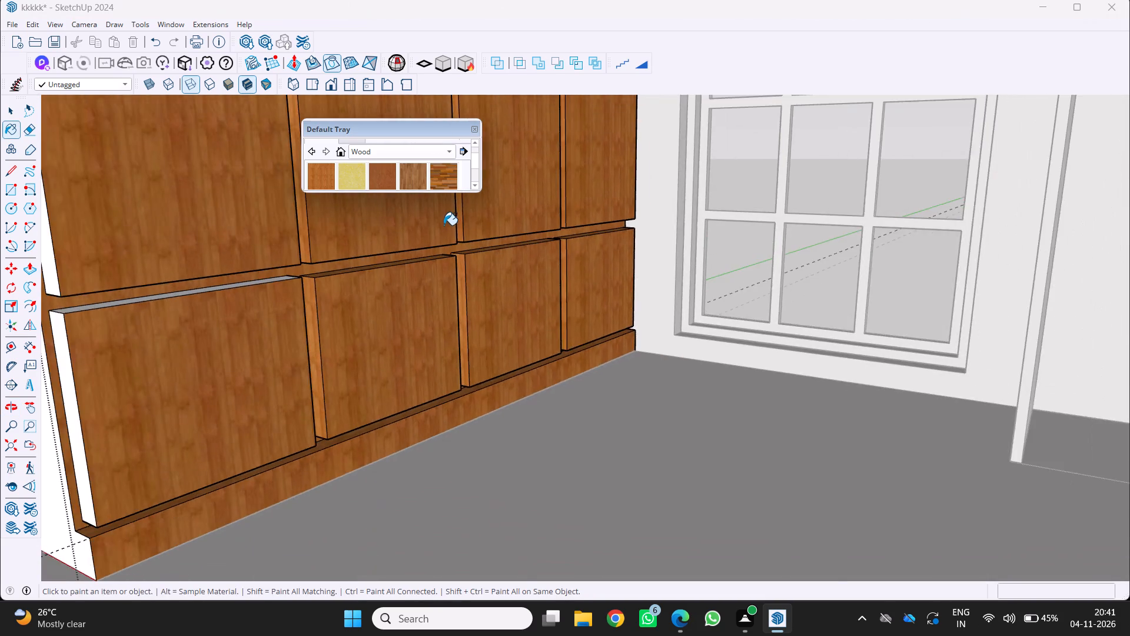
pyautogui.scroll(-9, 444, 225)
pyautogui.moveTo(425, 249); pyautogui.dragTo(444, 392, button='middle')
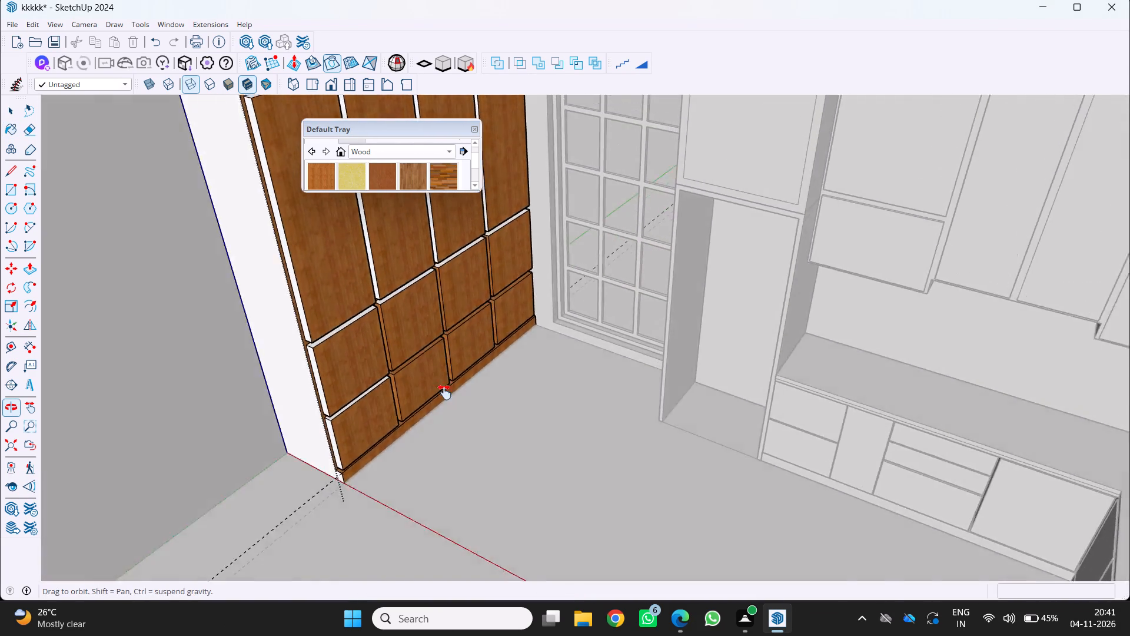
pyautogui.moveTo(444, 392); pyautogui.dragTo(490, 483, button='middle')
pyautogui.middleClick(490, 482)
pyautogui.middleClick(488, 479)
pyautogui.scroll(6, 475, 460)
pyautogui.moveTo(447, 465); pyautogui.dragTo(407, 453, button='middle')
pyautogui.scroll(2, 384, 409)
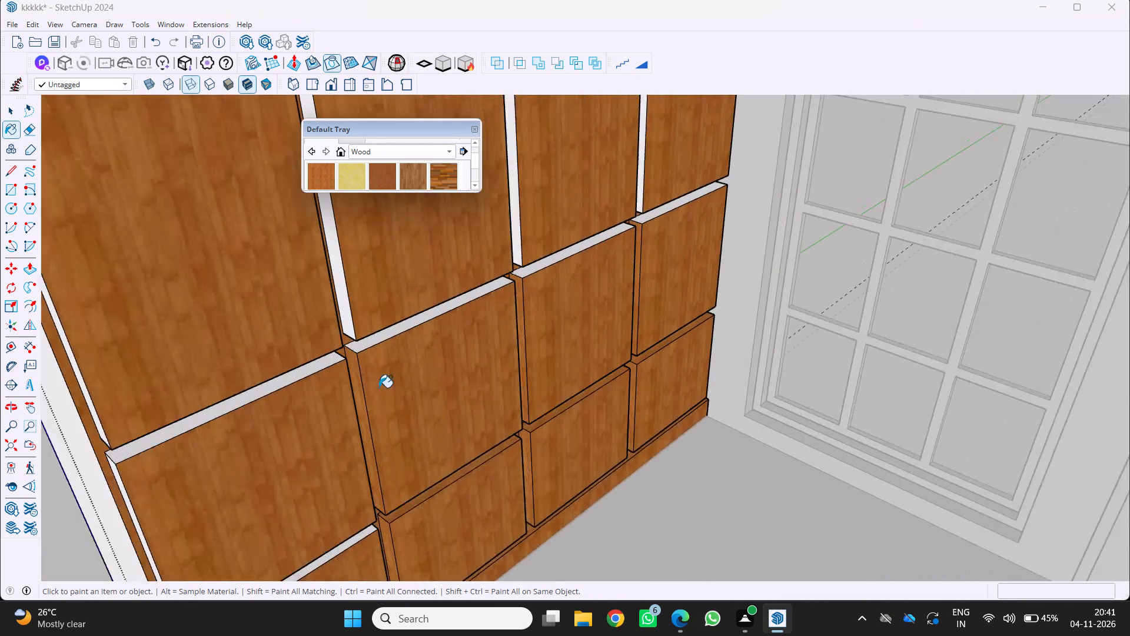
pyautogui.scroll(9, 379, 387)
pyautogui.click(377, 344)
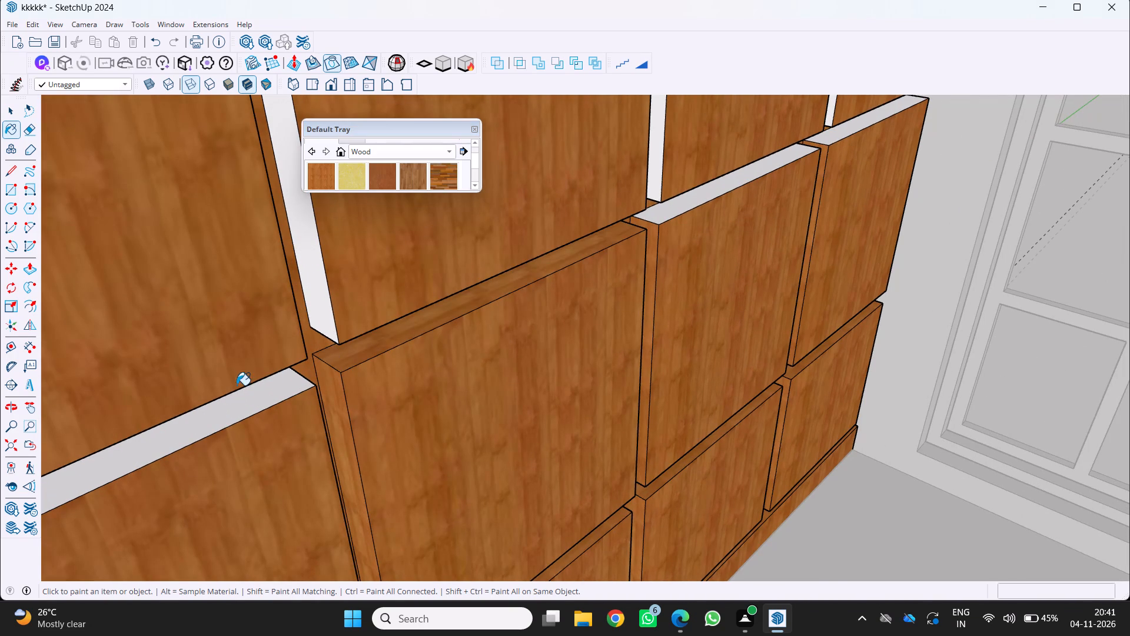
pyautogui.click(227, 415)
pyautogui.click(316, 287)
# Paint the top edges of the third and fourth middle-row panels and the left edges of the upper doors above them.
pyautogui.scroll(-3, 318, 292)
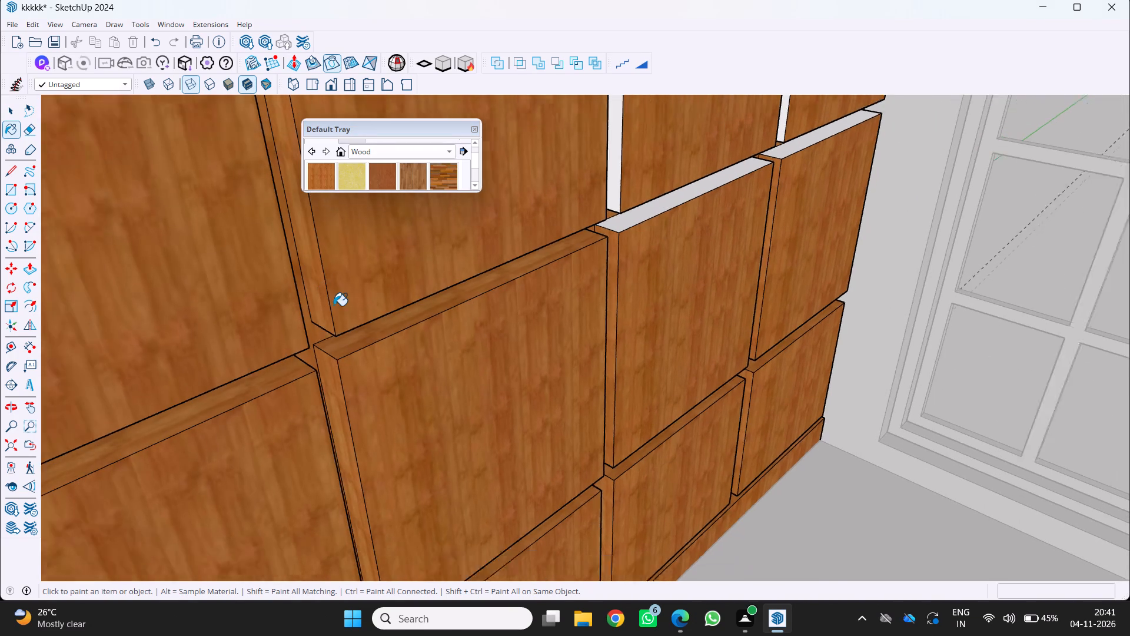
pyautogui.scroll(-15, 334, 306)
pyautogui.scroll(8, 424, 286)
pyautogui.click(444, 269)
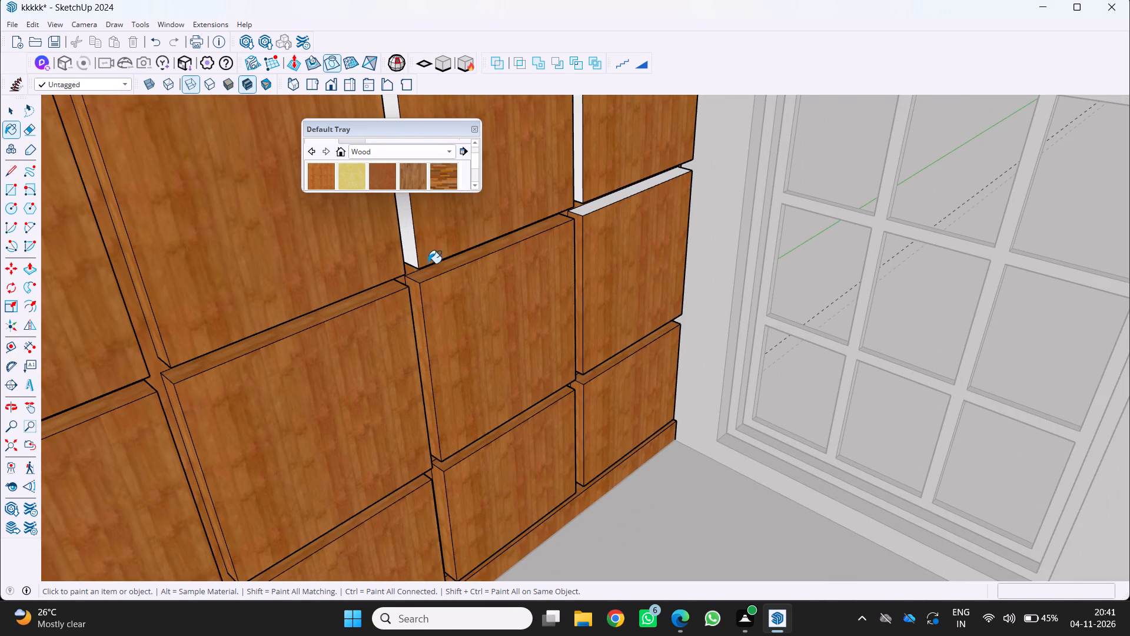
pyautogui.moveTo(404, 251); pyautogui.dragTo(411, 254)
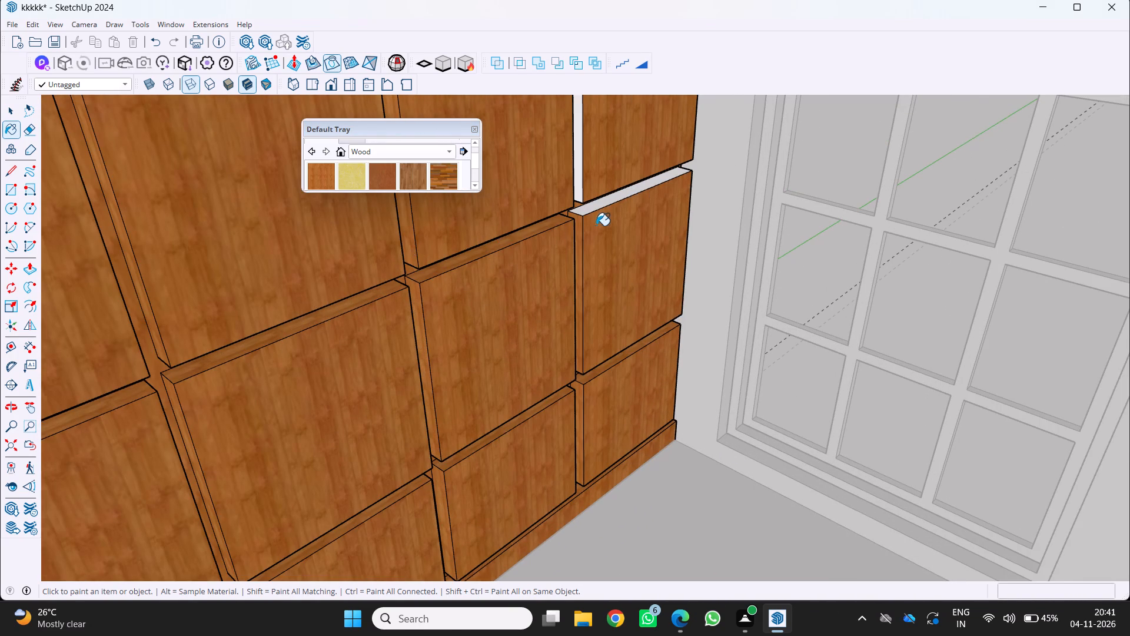
pyautogui.scroll(6, 597, 225)
pyautogui.click(600, 203)
pyautogui.click(596, 200)
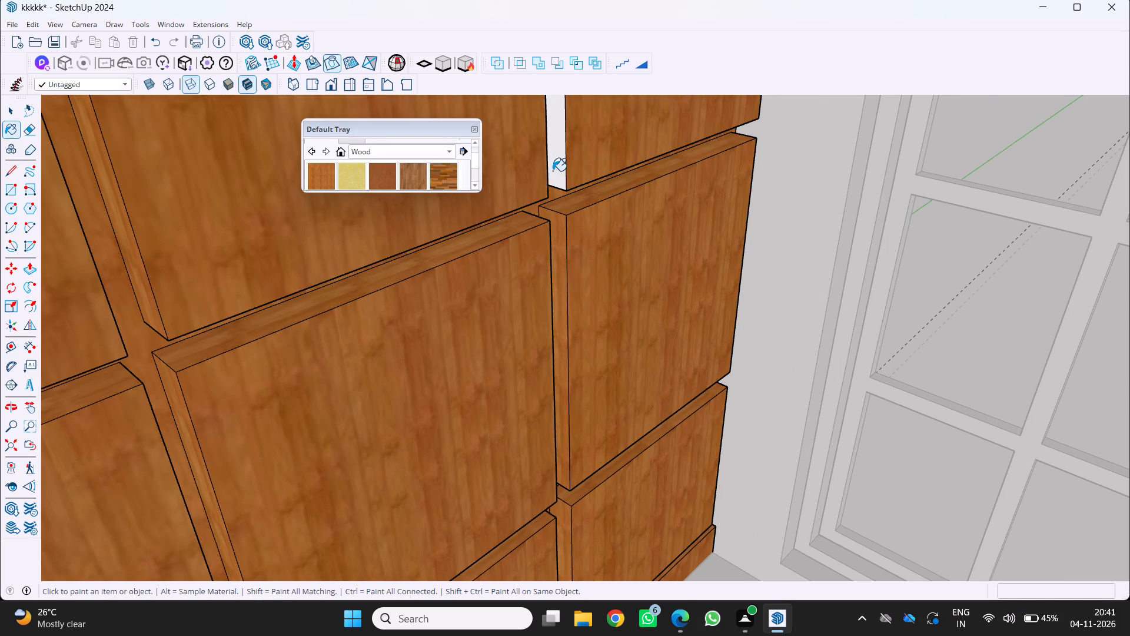
pyautogui.click(553, 171)
# Paint the top edge and outer side edge of the first bottom-row panel with the same wood.
pyautogui.scroll(-20, 557, 174)
pyautogui.scroll(-4, 557, 174)
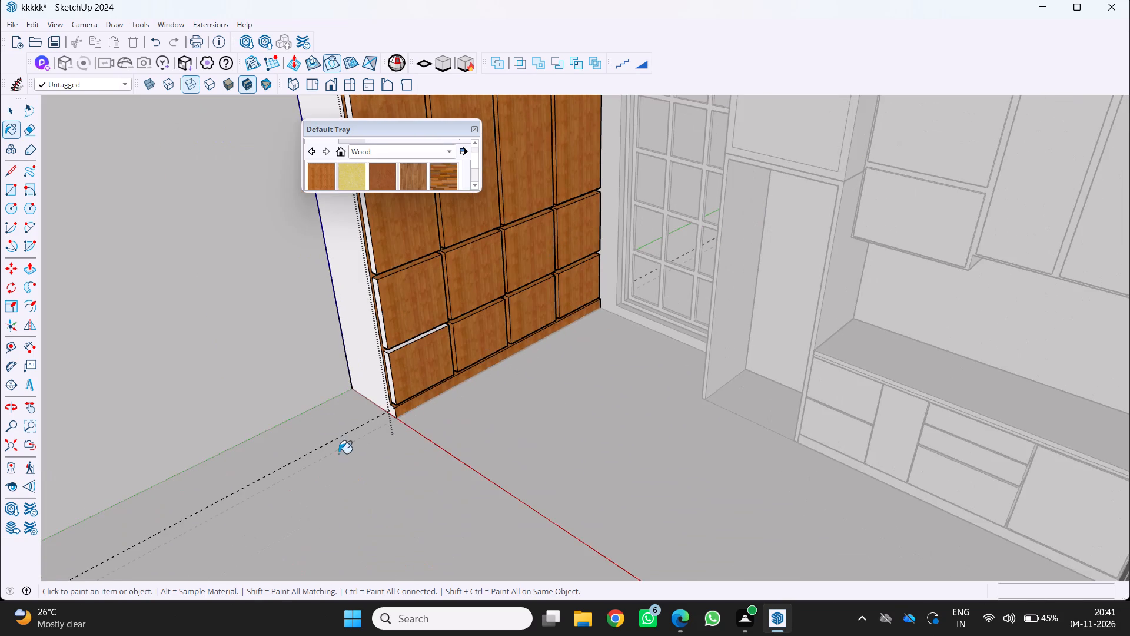
pyautogui.scroll(12, 321, 426)
pyautogui.click(458, 303)
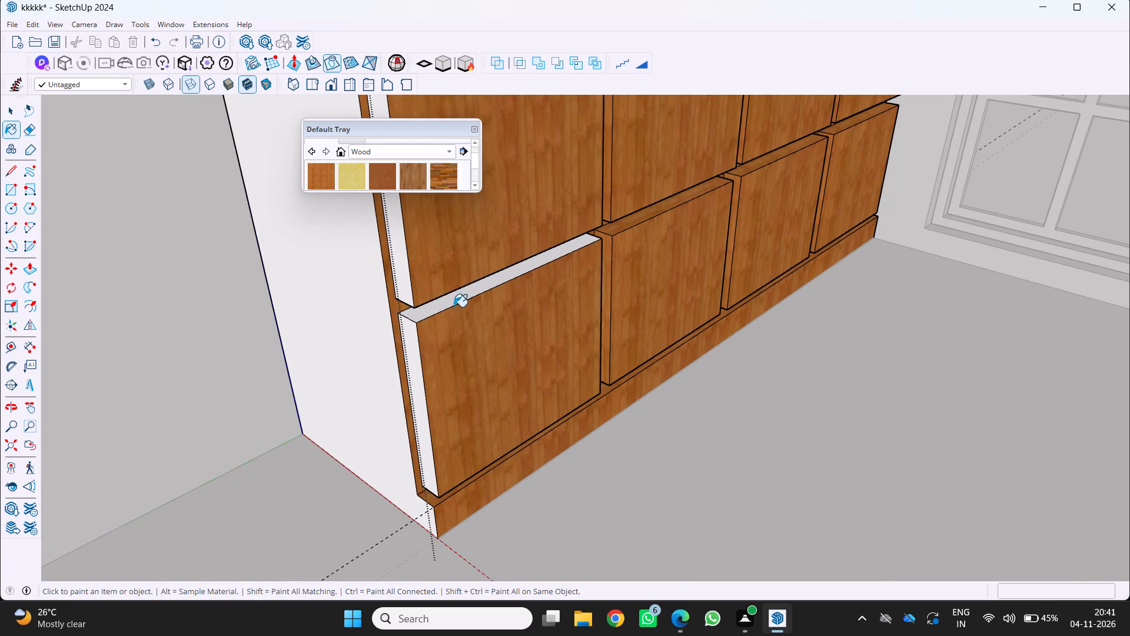
pyautogui.scroll(5, 426, 319)
pyautogui.click(421, 301)
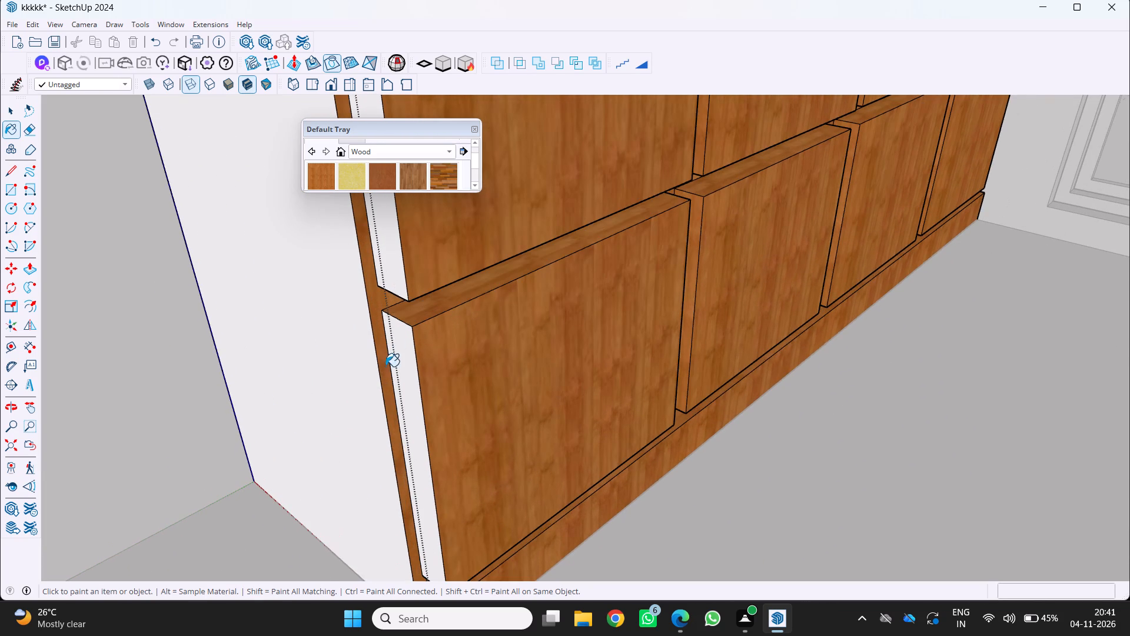
pyautogui.click(398, 370)
# Paint the outer side edge and top edge of the first tall upper door with the same wood.
pyautogui.scroll(-19, 403, 373)
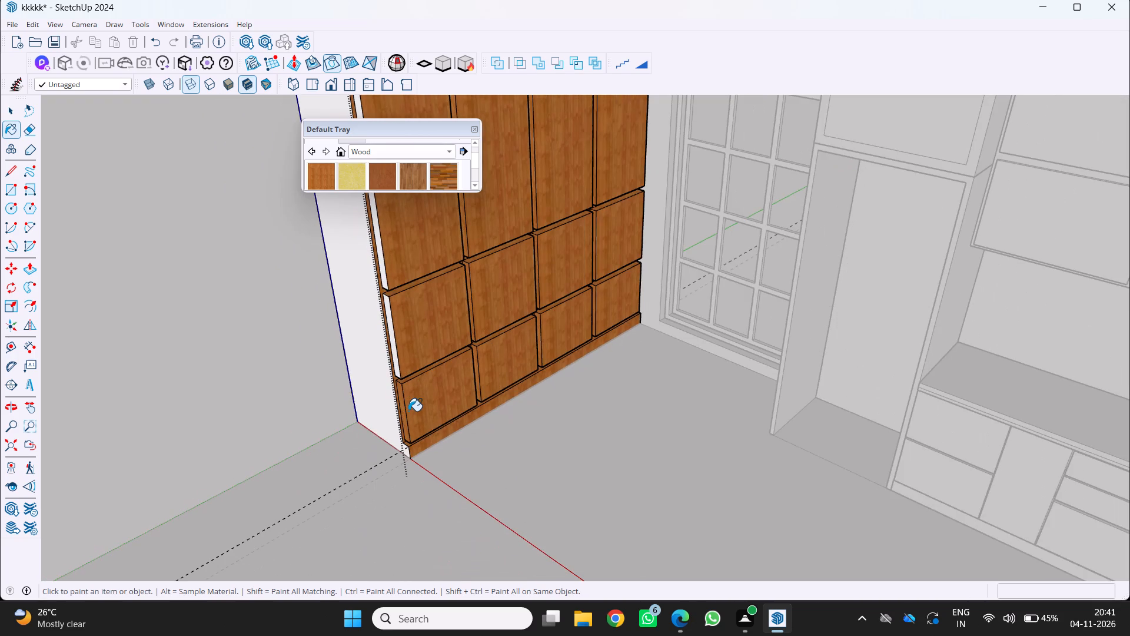
pyautogui.keyDown('shift'); pyautogui.moveTo(406, 419); pyautogui.dragTo(553, 635, button='middle'); pyautogui.keyUp('shift')
pyautogui.scroll(4, 543, 385)
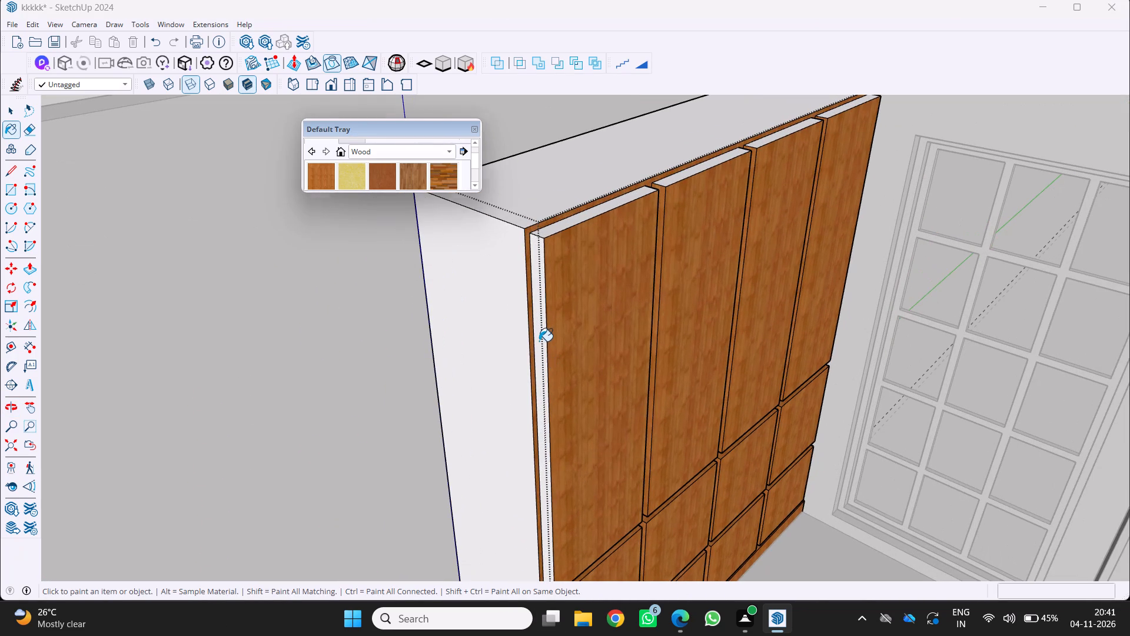
pyautogui.click(539, 341)
pyautogui.click(554, 230)
# Paint the top edges of the second, third and fourth tall upper doors with the same wood.
pyautogui.click(667, 185)
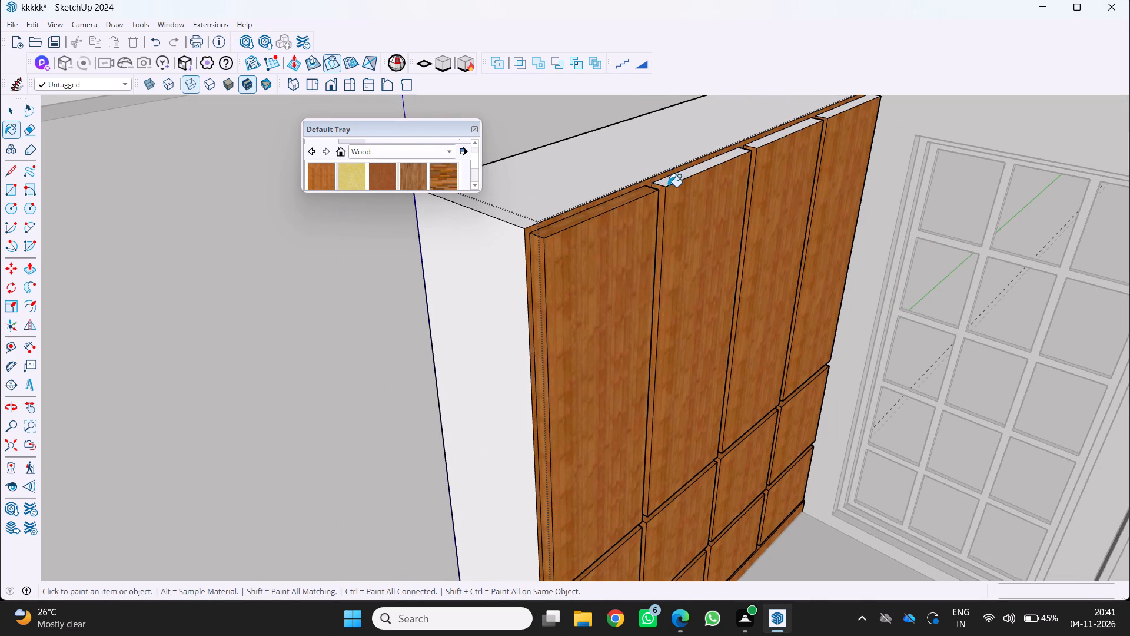
pyautogui.moveTo(687, 173); pyautogui.dragTo(535, 220, button='middle')
pyautogui.click(741, 213)
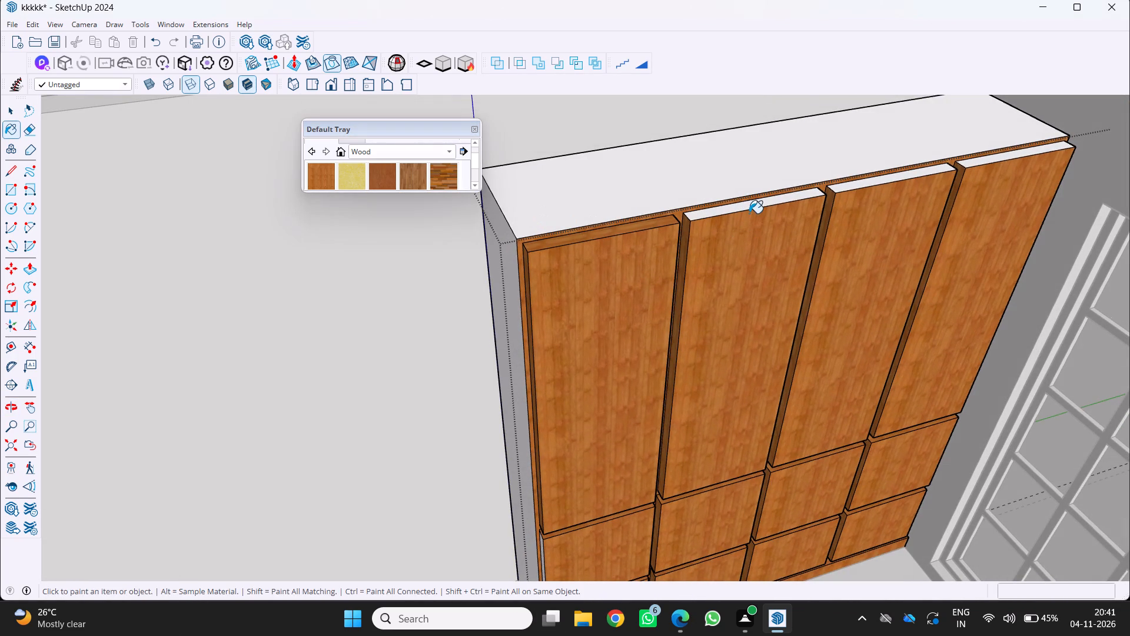
pyautogui.moveTo(921, 174); pyautogui.dragTo(915, 184)
pyautogui.click(766, 208)
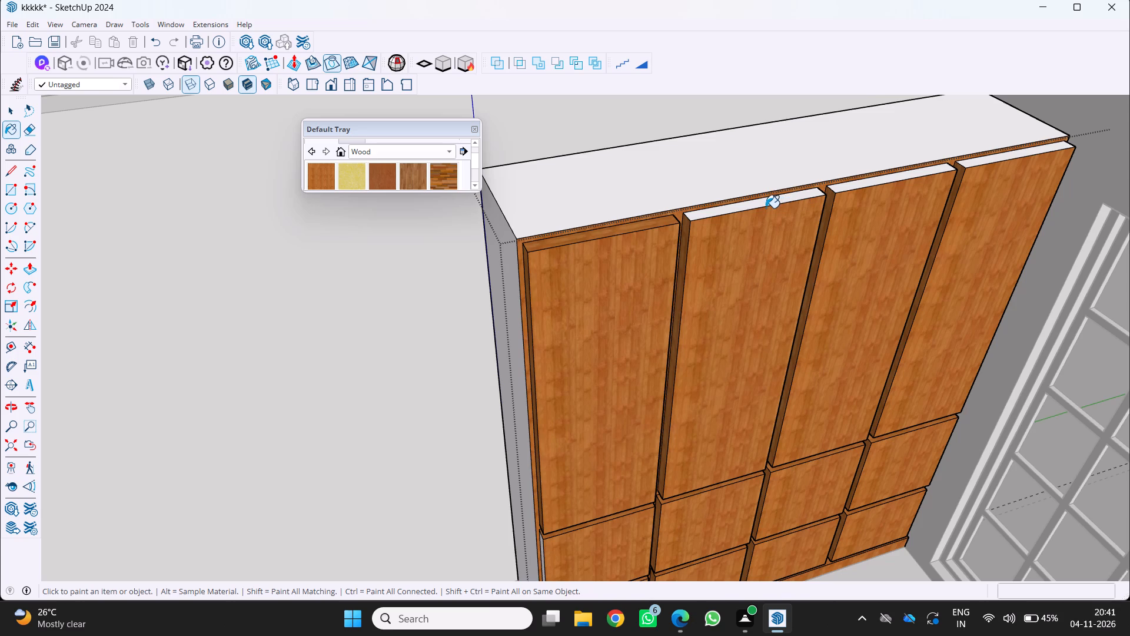
pyautogui.click(757, 204)
pyautogui.scroll(4, 732, 211)
pyautogui.scroll(4, 950, 180)
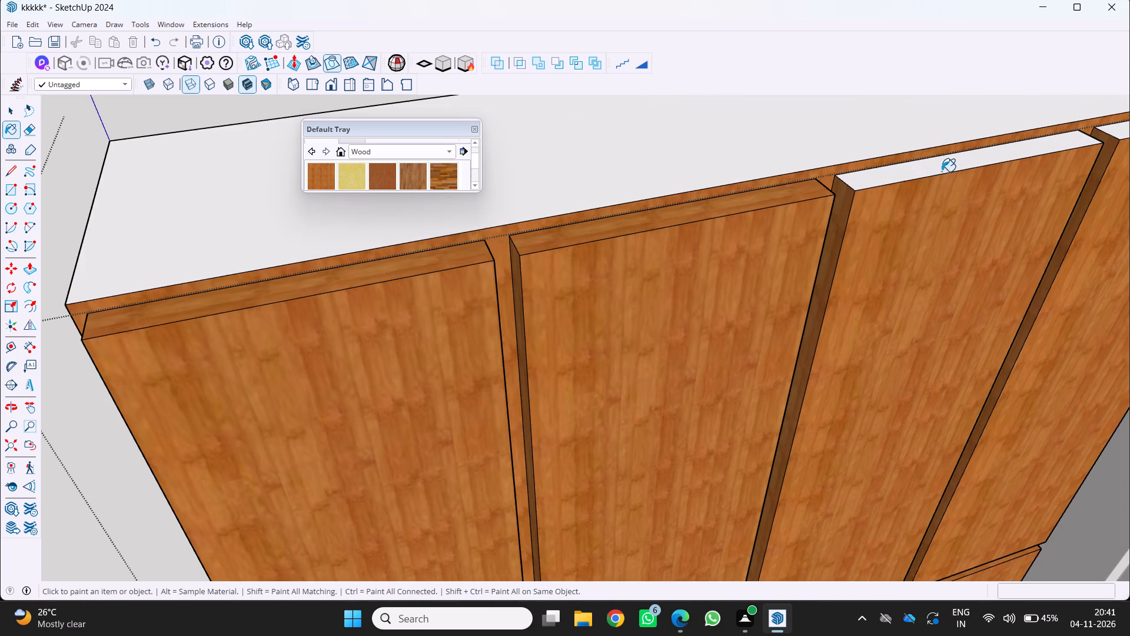
pyautogui.click(939, 174)
pyautogui.click(928, 169)
pyautogui.scroll(-11, 917, 171)
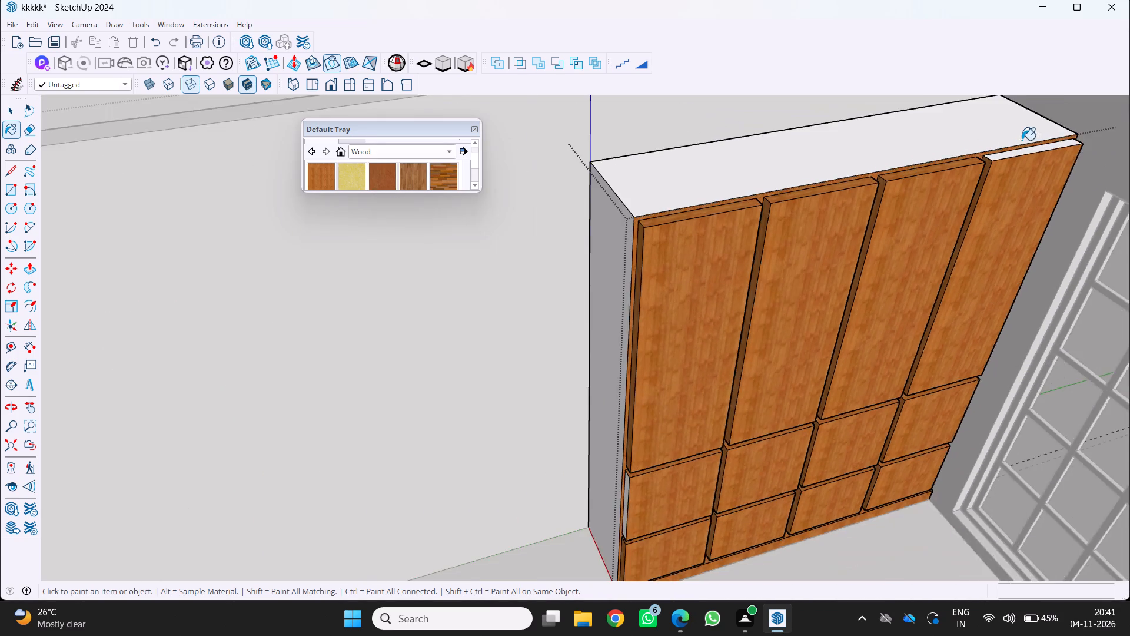
pyautogui.scroll(9, 1025, 140)
pyautogui.click(1006, 161)
# Paint the wardrobe's exposed side panel and the outer side edge of the first middle-row panel with the same wood.
pyautogui.scroll(-16, 976, 194)
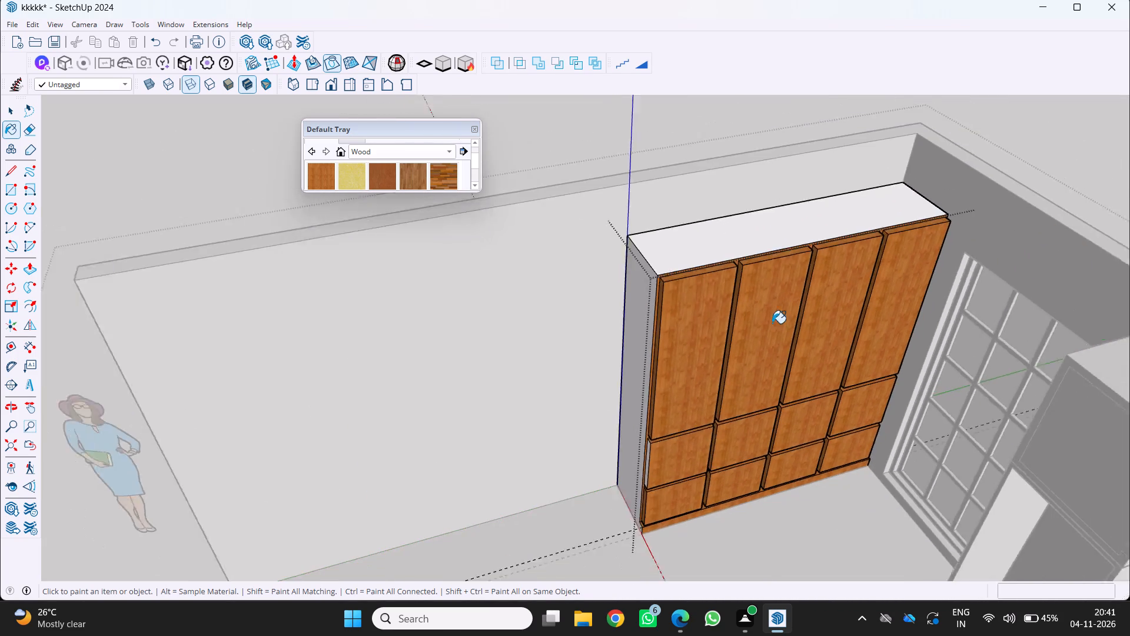
pyautogui.scroll(-1, 772, 323)
pyautogui.keyDown('shift'); pyautogui.moveTo(793, 506); pyautogui.dragTo(630, 312, button='middle'); pyautogui.keyUp('shift')
pyautogui.moveTo(597, 344); pyautogui.dragTo(597, 345, button='middle')
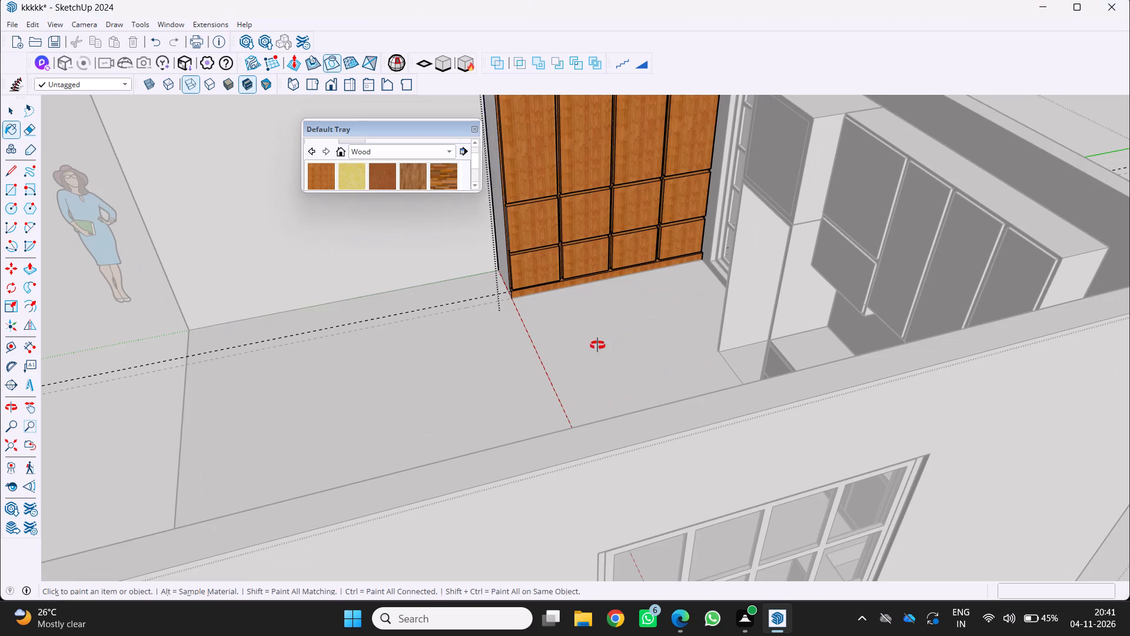
pyautogui.moveTo(597, 345); pyautogui.dragTo(863, 323, button='middle')
pyautogui.scroll(2, 551, 367)
pyautogui.moveTo(501, 362); pyautogui.dragTo(599, 387, button='middle')
pyautogui.scroll(1, 550, 383)
pyautogui.scroll(3, 563, 295)
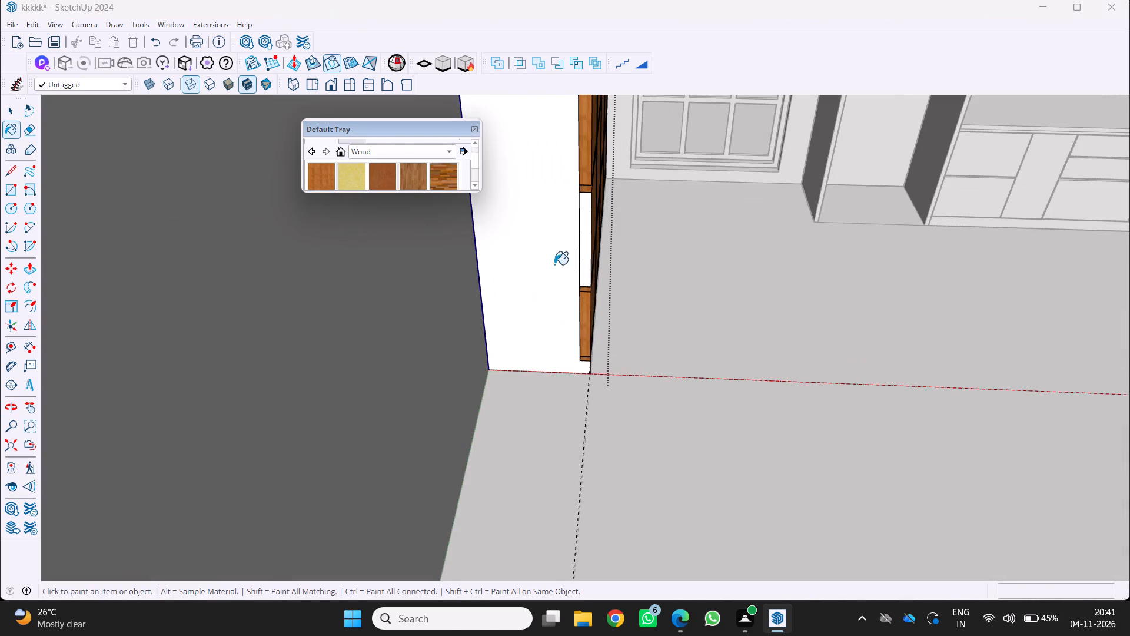
pyautogui.moveTo(581, 255); pyautogui.dragTo(574, 255)
pyautogui.click(527, 252)
pyautogui.moveTo(591, 250); pyautogui.dragTo(574, 249)
pyautogui.click(584, 246)
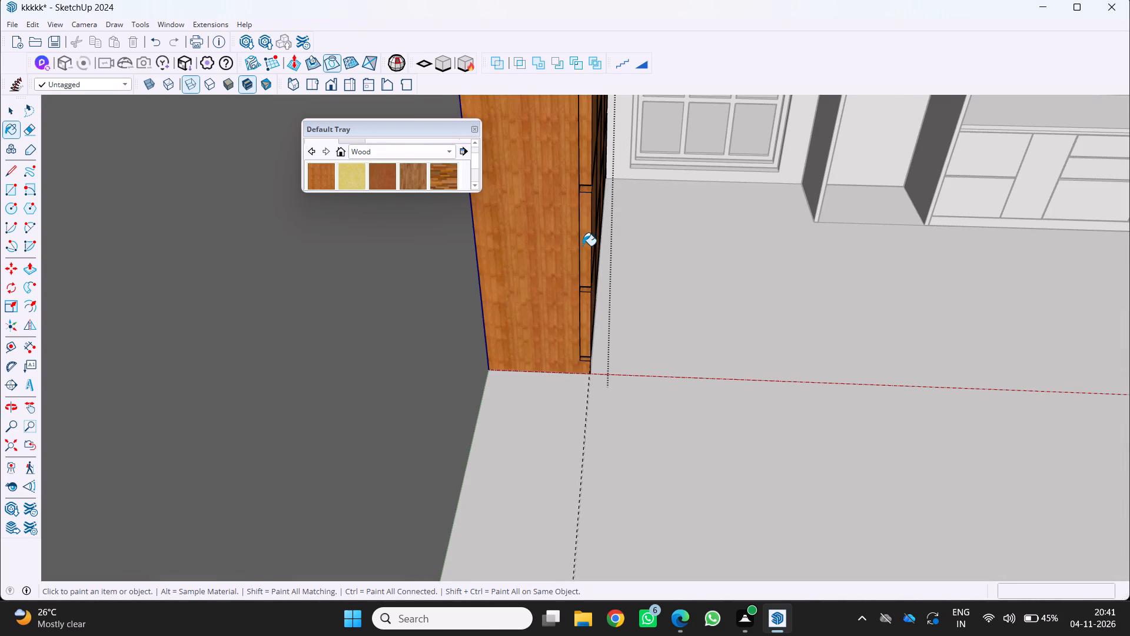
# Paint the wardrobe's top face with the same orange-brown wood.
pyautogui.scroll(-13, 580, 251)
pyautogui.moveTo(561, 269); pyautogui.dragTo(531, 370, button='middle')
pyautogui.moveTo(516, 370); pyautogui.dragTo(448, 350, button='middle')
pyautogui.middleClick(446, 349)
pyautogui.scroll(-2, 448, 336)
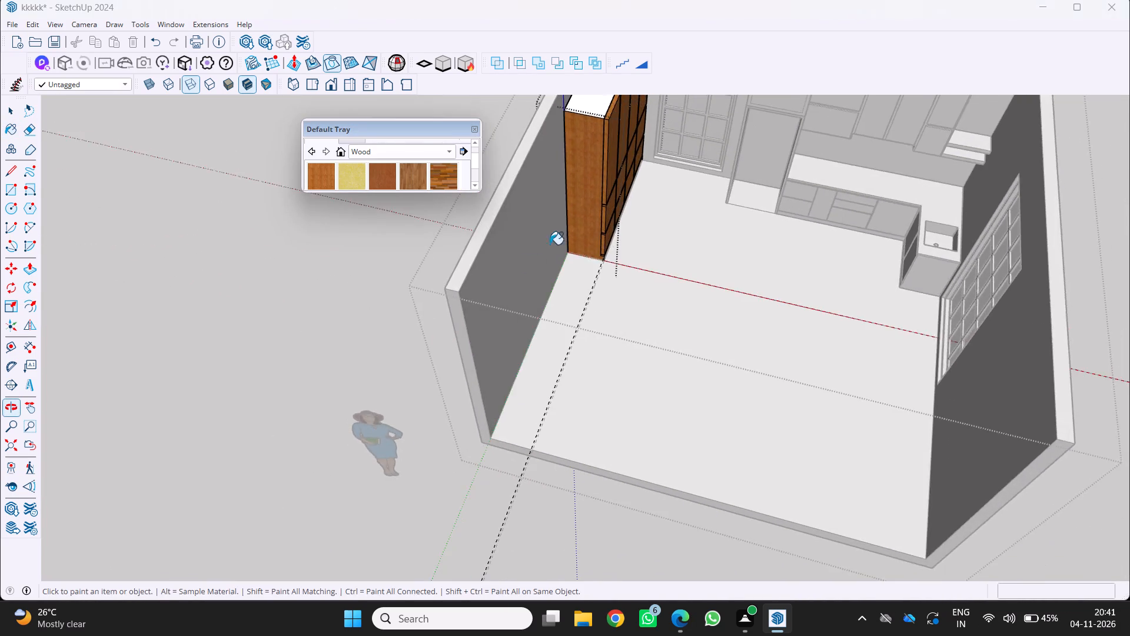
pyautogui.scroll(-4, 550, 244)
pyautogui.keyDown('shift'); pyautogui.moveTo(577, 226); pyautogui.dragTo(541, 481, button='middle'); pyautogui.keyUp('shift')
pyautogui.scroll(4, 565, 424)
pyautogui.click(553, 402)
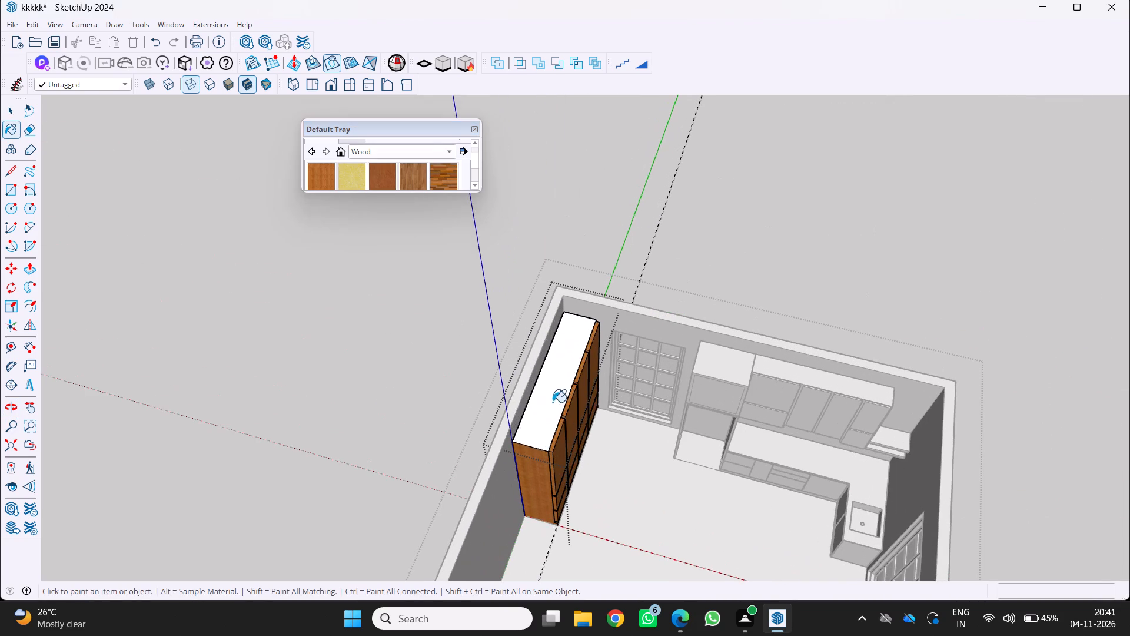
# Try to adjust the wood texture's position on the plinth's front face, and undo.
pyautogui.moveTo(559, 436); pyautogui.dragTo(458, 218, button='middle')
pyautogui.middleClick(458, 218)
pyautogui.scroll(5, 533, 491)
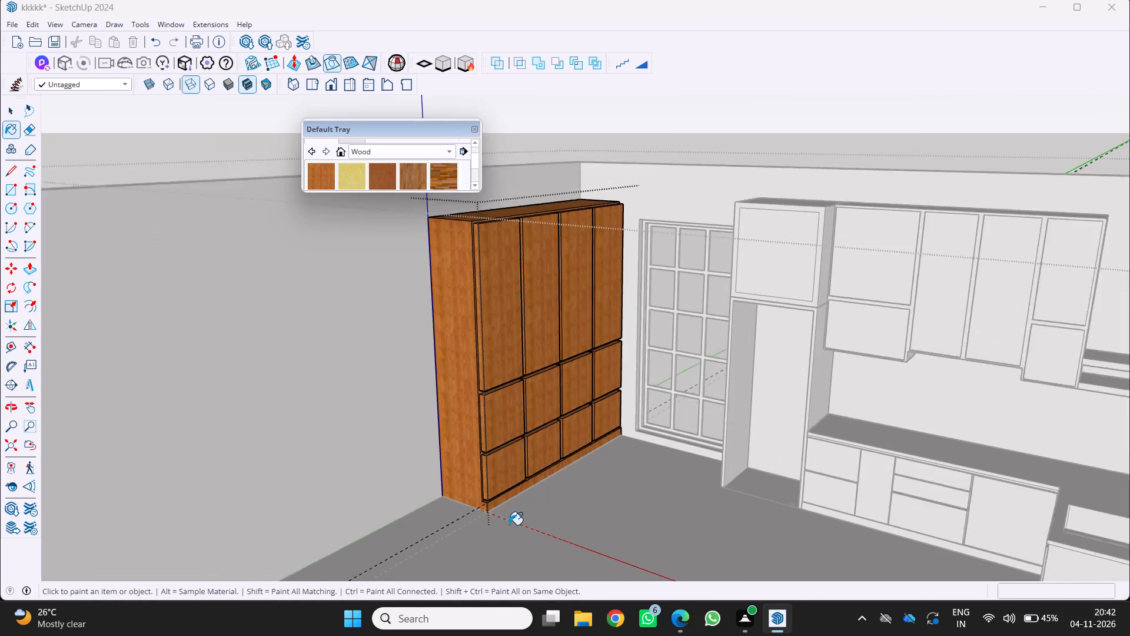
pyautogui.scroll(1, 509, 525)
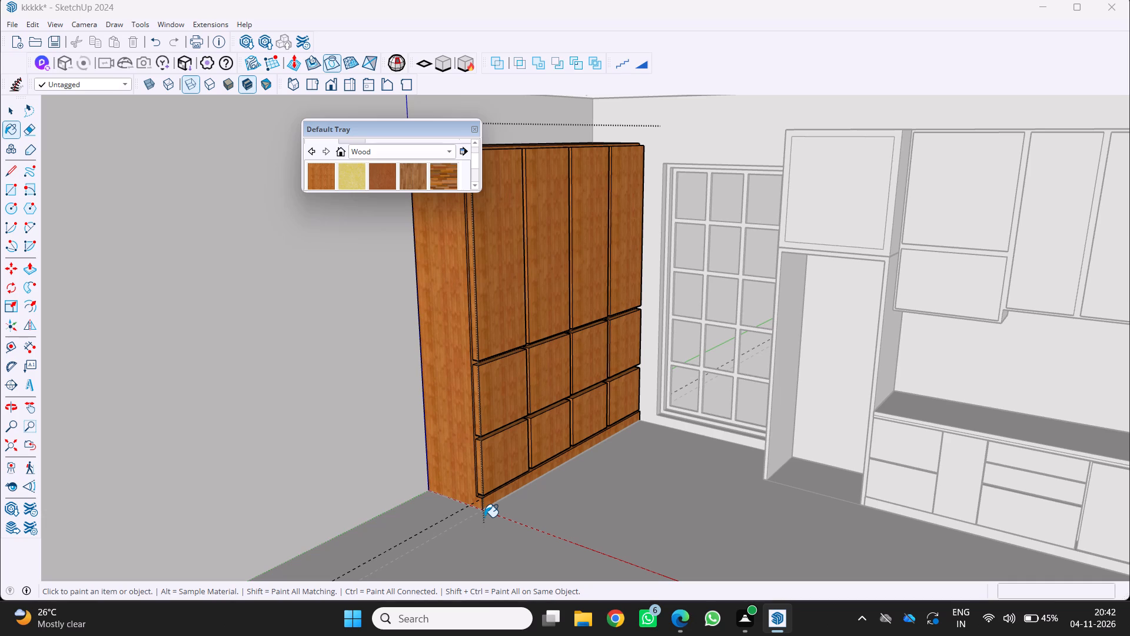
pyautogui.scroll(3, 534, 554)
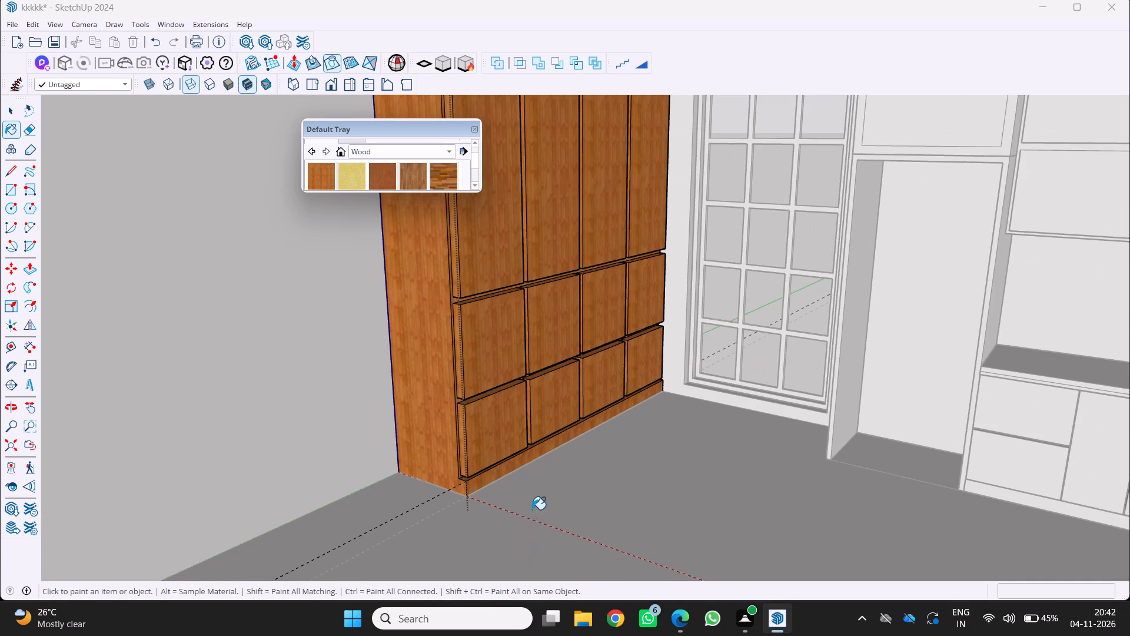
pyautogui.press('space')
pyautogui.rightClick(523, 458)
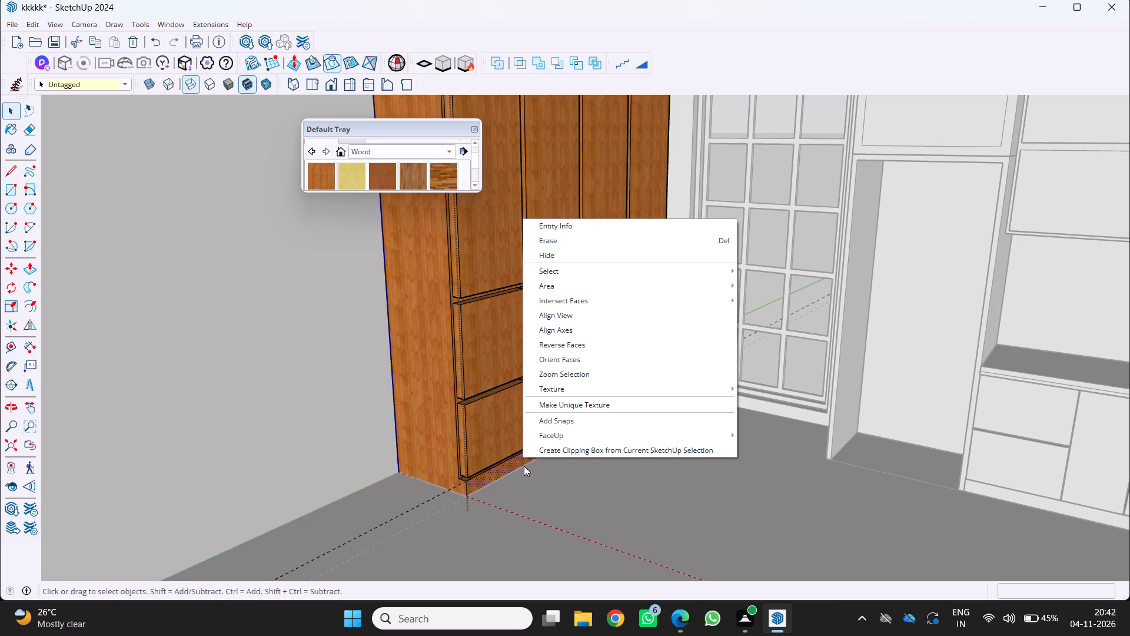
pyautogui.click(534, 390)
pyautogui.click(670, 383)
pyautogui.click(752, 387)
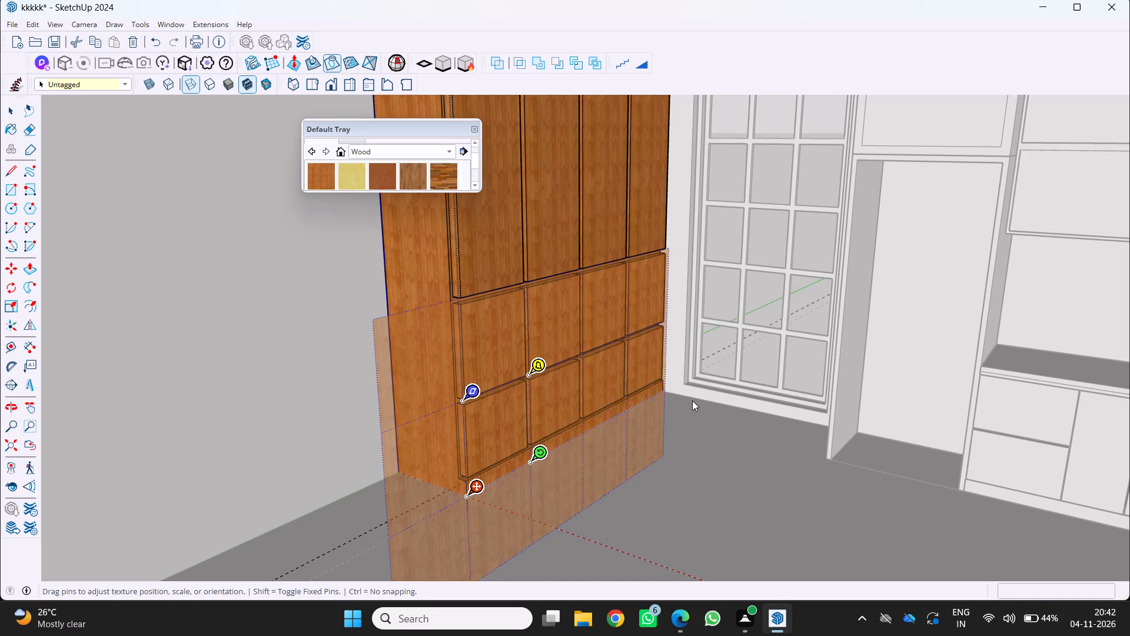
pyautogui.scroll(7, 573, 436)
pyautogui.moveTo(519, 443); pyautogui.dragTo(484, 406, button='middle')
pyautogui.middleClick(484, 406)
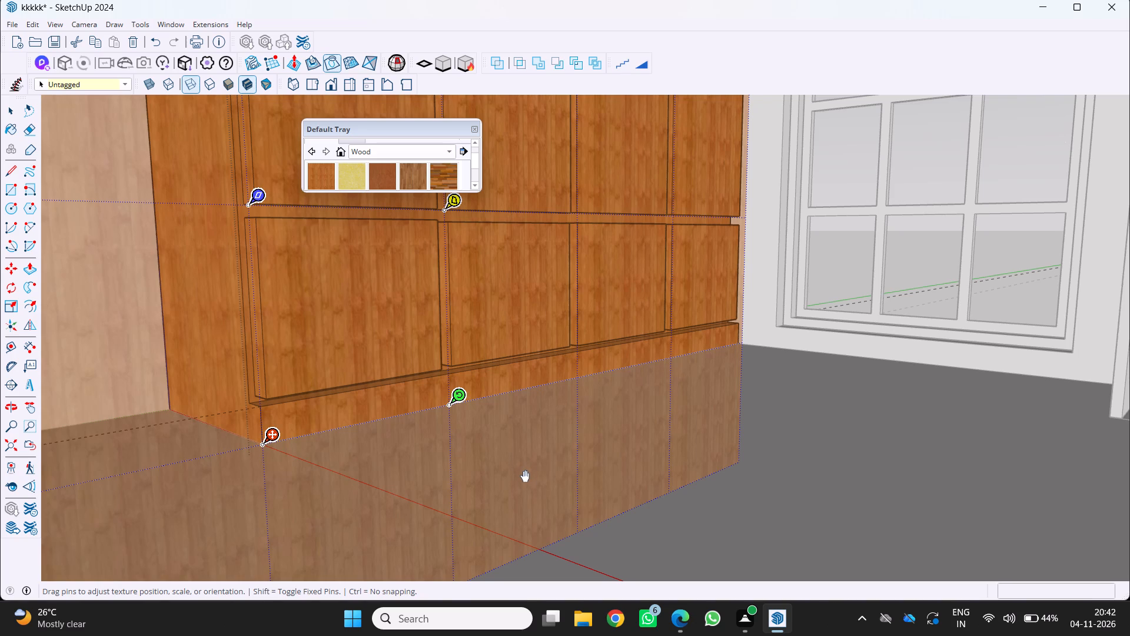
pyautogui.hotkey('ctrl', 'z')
# Paint the plinth's front face with the darker reddish-brown wood and close the materials tray.
pyautogui.scroll(3, 373, 380)
pyautogui.moveTo(371, 400); pyautogui.dragTo(322, 412, button='middle')
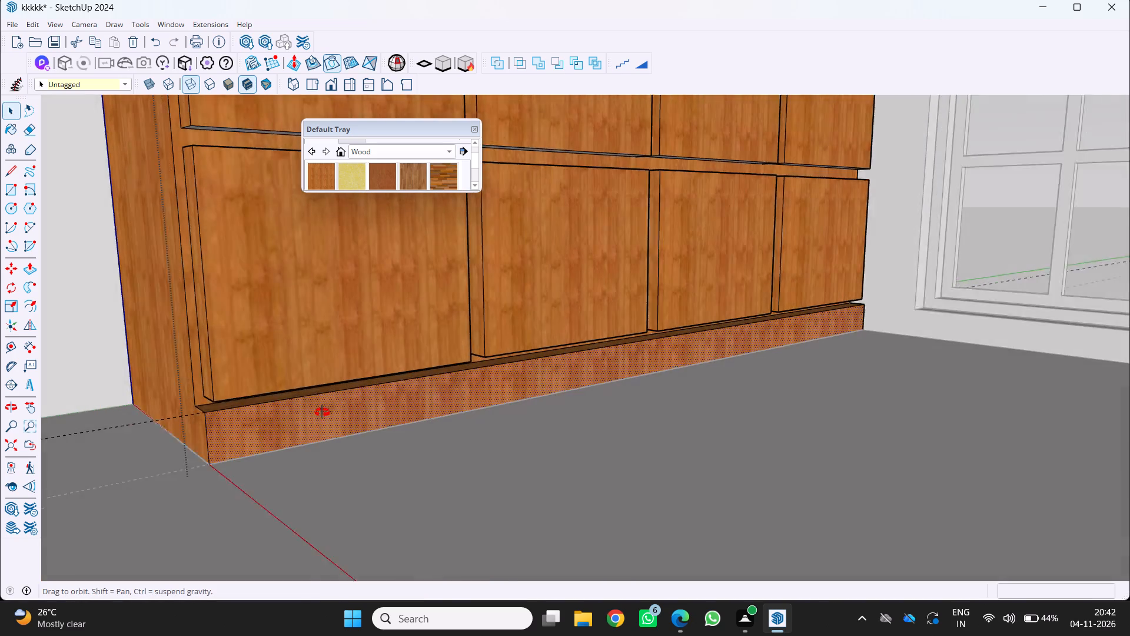
pyautogui.moveTo(322, 412); pyautogui.dragTo(284, 414, button='middle')
pyautogui.scroll(1, 284, 414)
pyautogui.scroll(-5, 363, 440)
pyautogui.press('space')
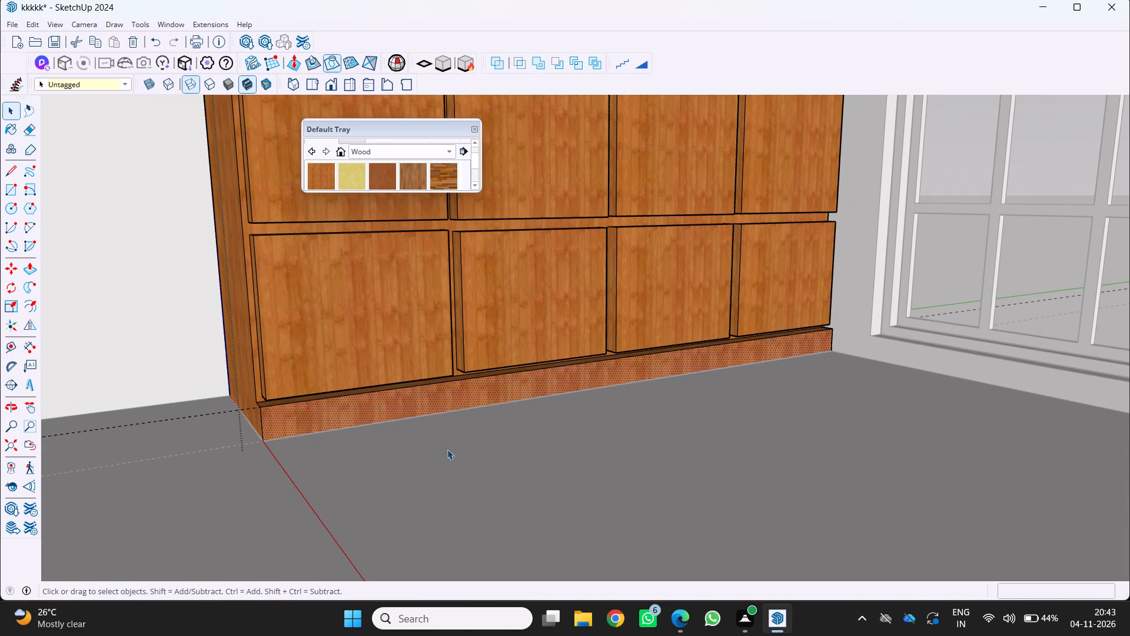
pyautogui.click(447, 449)
pyautogui.scroll(-4, 451, 445)
pyautogui.scroll(4, 418, 397)
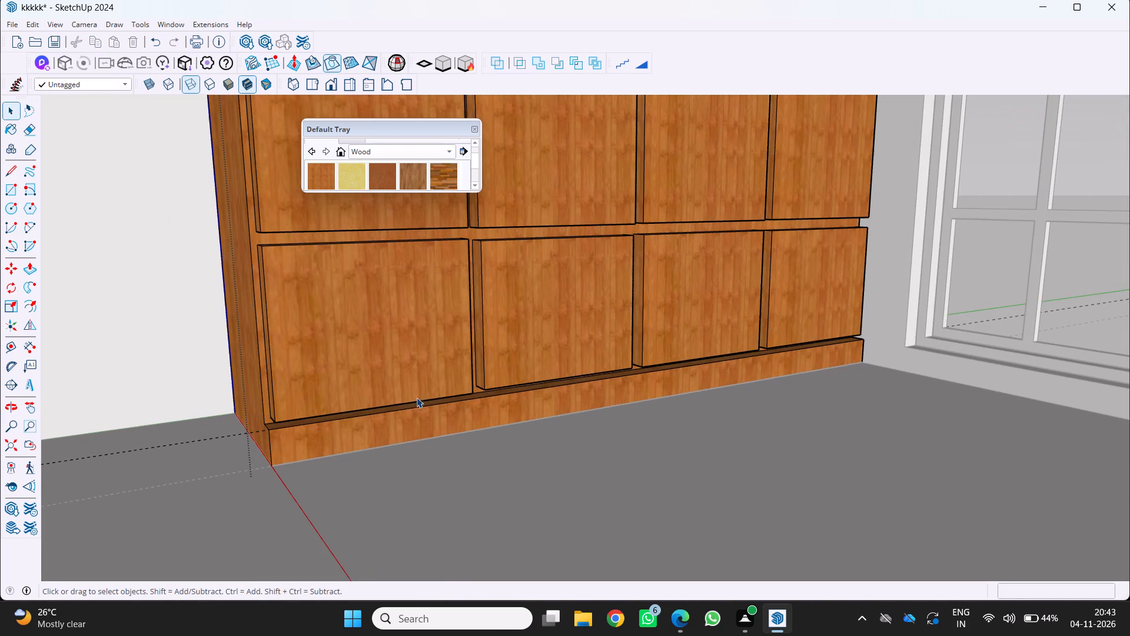
pyautogui.click(420, 425)
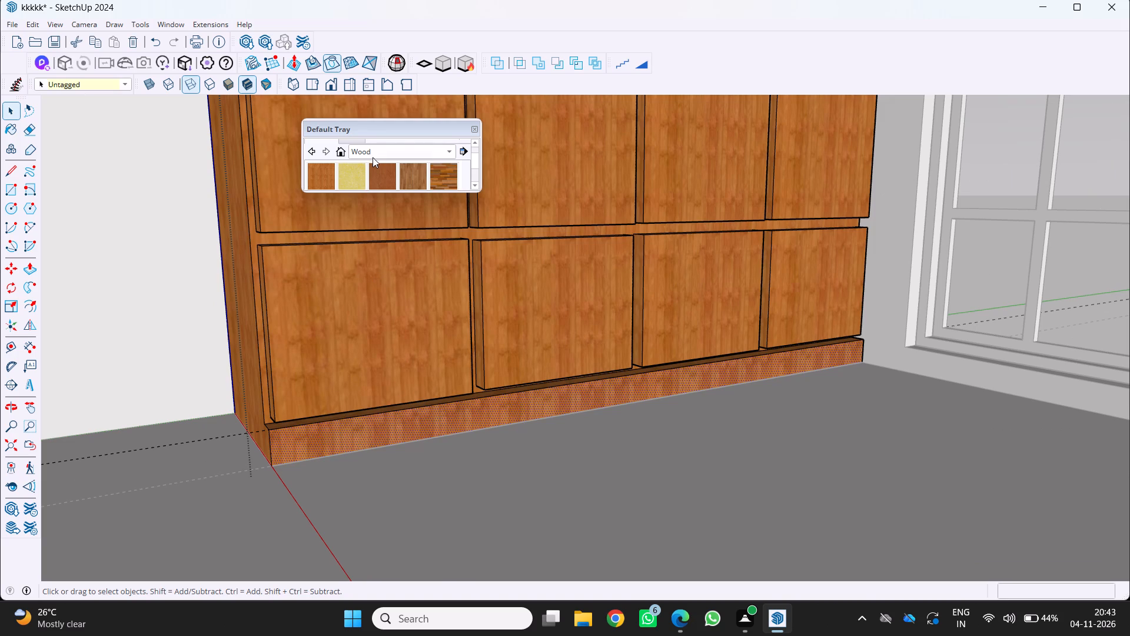
pyautogui.click(378, 180)
pyautogui.click(377, 444)
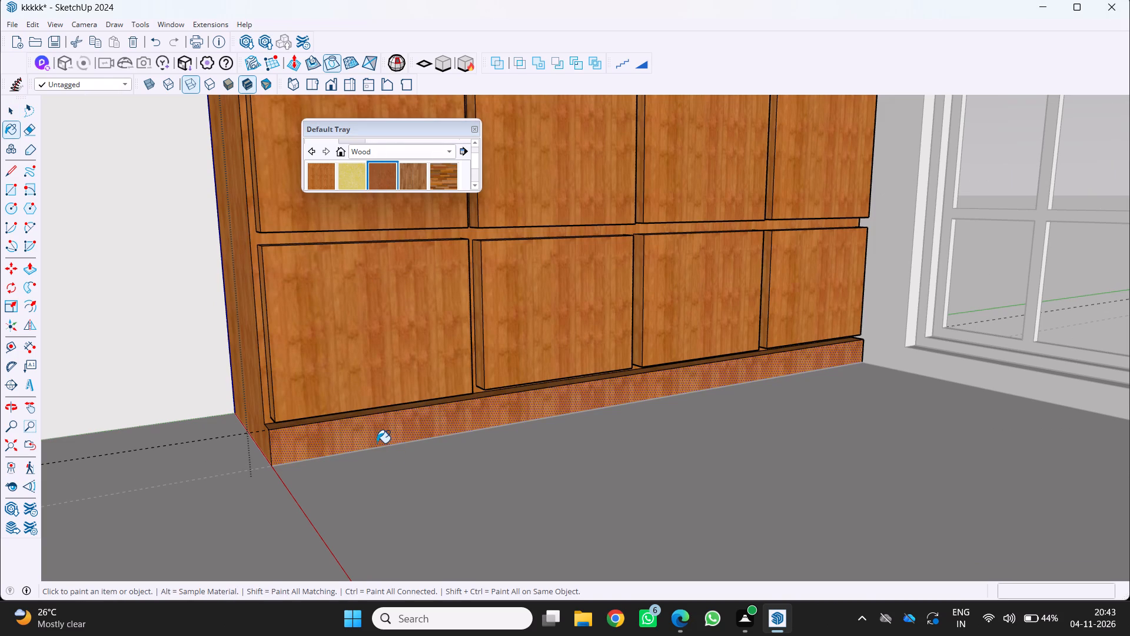
pyautogui.scroll(-9, 363, 436)
pyautogui.moveTo(408, 415); pyautogui.dragTo(513, 402, button='middle')
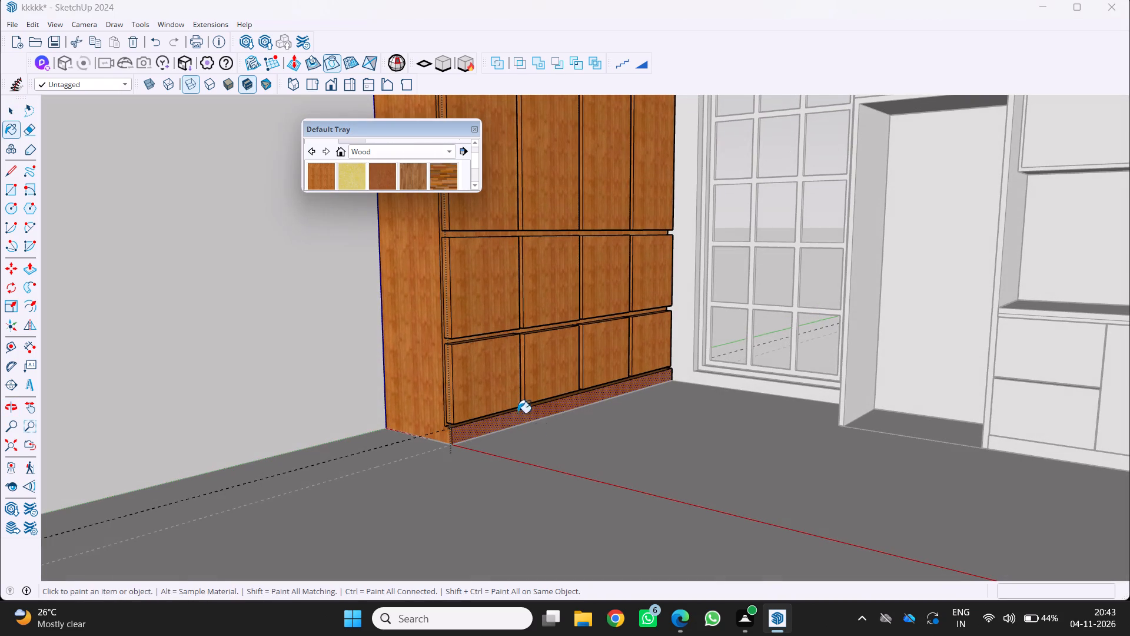
pyautogui.press('space')
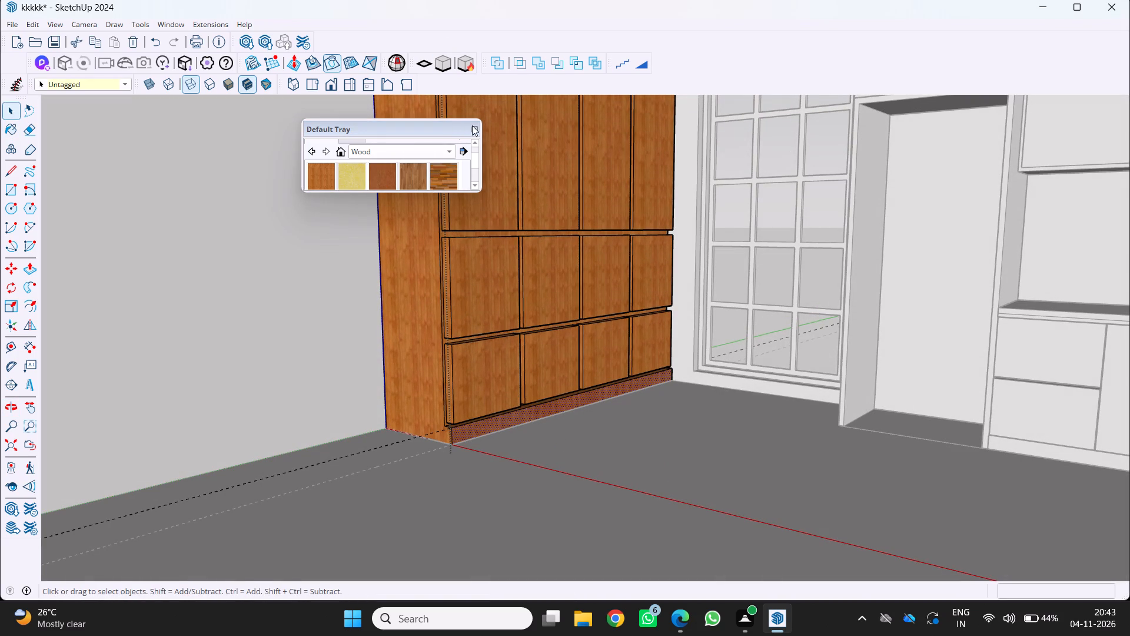
pyautogui.click(476, 127)
# Examine the painted wardrobe together with the window and kitchen units from inside the room.
pyautogui.scroll(-3, 534, 297)
pyautogui.moveTo(541, 296); pyautogui.dragTo(521, 300, button='middle')
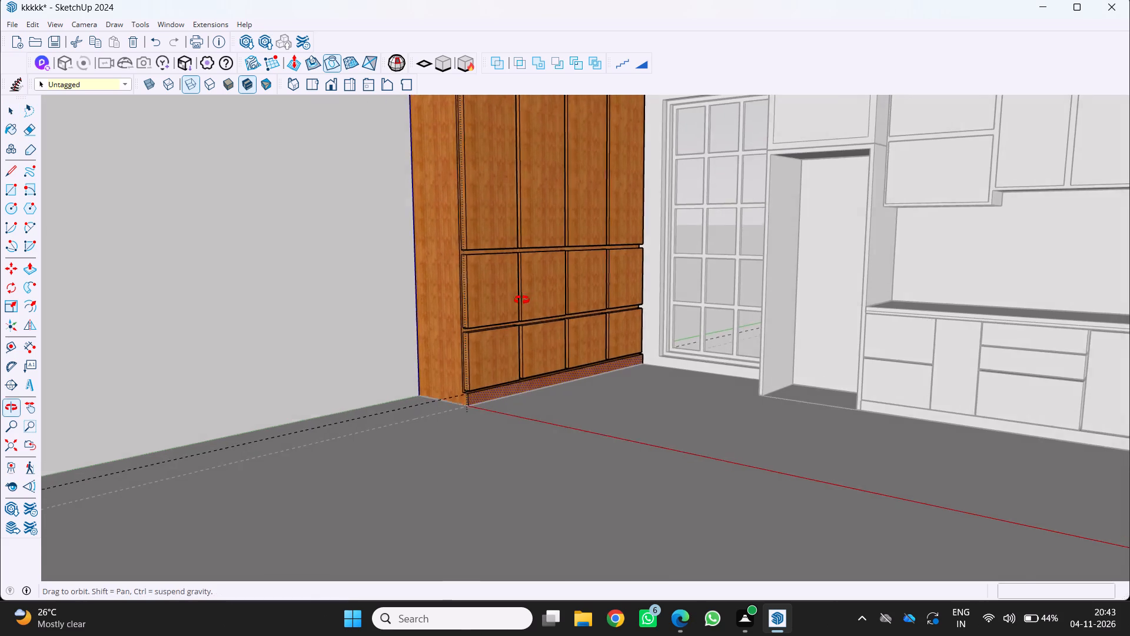
pyautogui.moveTo(521, 300); pyautogui.dragTo(496, 306, button='middle')
pyautogui.middleClick(496, 306)
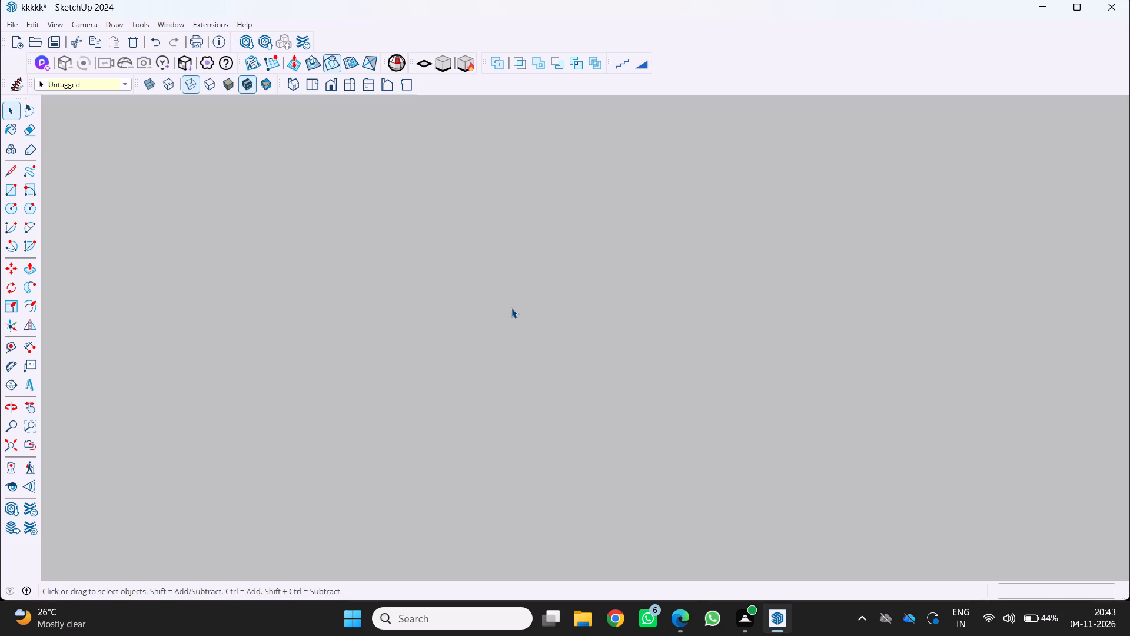
pyautogui.scroll(-20, 427, 391)
pyautogui.scroll(-20, 569, 347)
pyautogui.scroll(-20, 569, 347)
pyautogui.scroll(-5, 569, 347)
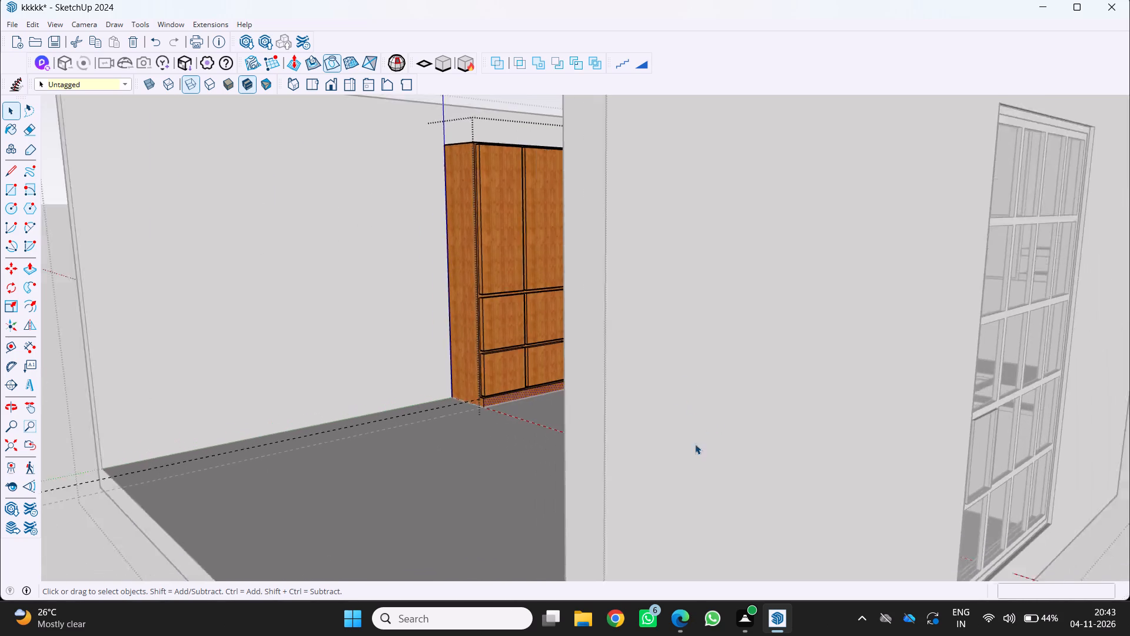
pyautogui.scroll(-2, 695, 444)
pyautogui.scroll(-3, 559, 400)
pyautogui.scroll(1, 532, 378)
pyautogui.moveTo(541, 376); pyautogui.dragTo(752, 242, button='middle')
pyautogui.scroll(5, 563, 303)
pyautogui.moveTo(565, 294); pyautogui.dragTo(563, 359, button='middle')
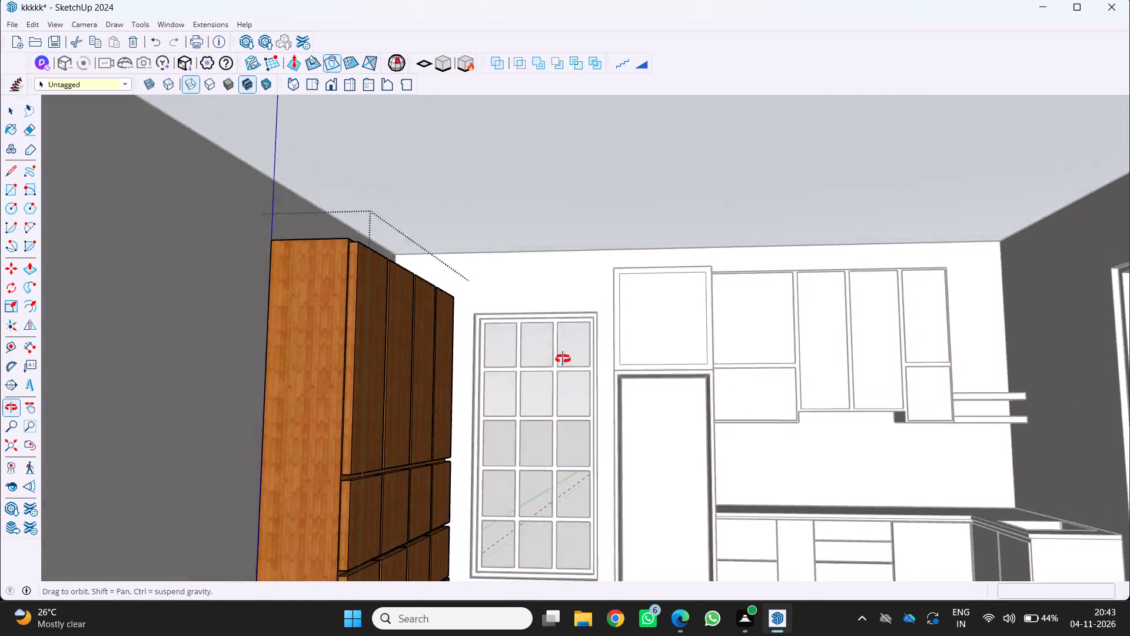
pyautogui.moveTo(563, 359); pyautogui.dragTo(561, 363, button='middle')
pyautogui.scroll(5, 620, 406)
pyautogui.scroll(4, 666, 503)
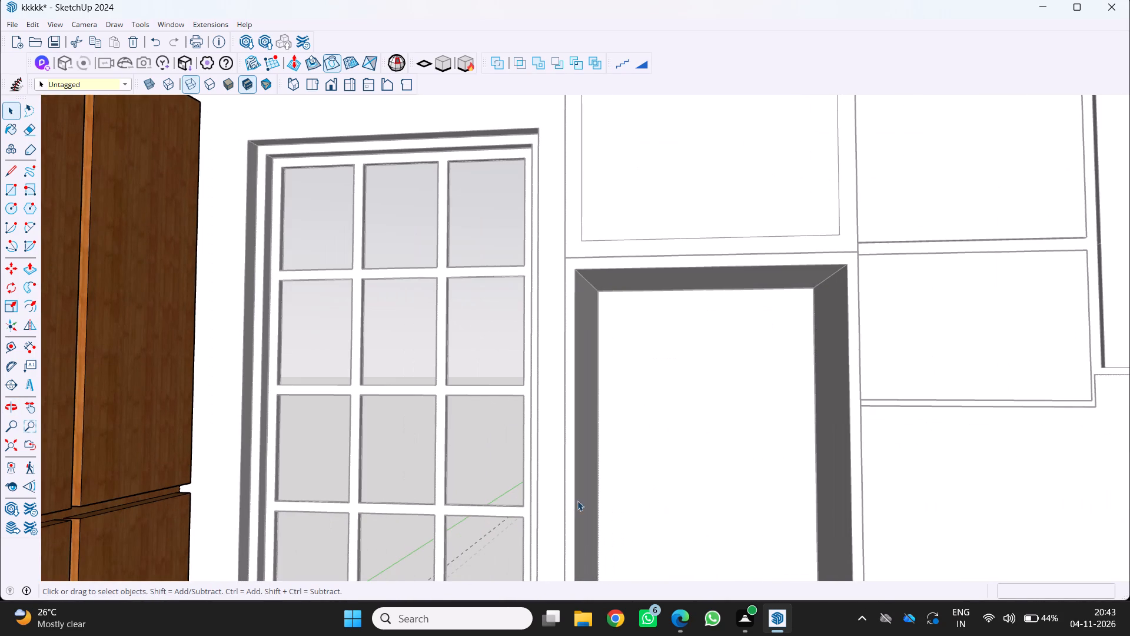
pyautogui.scroll(-10, 361, 395)
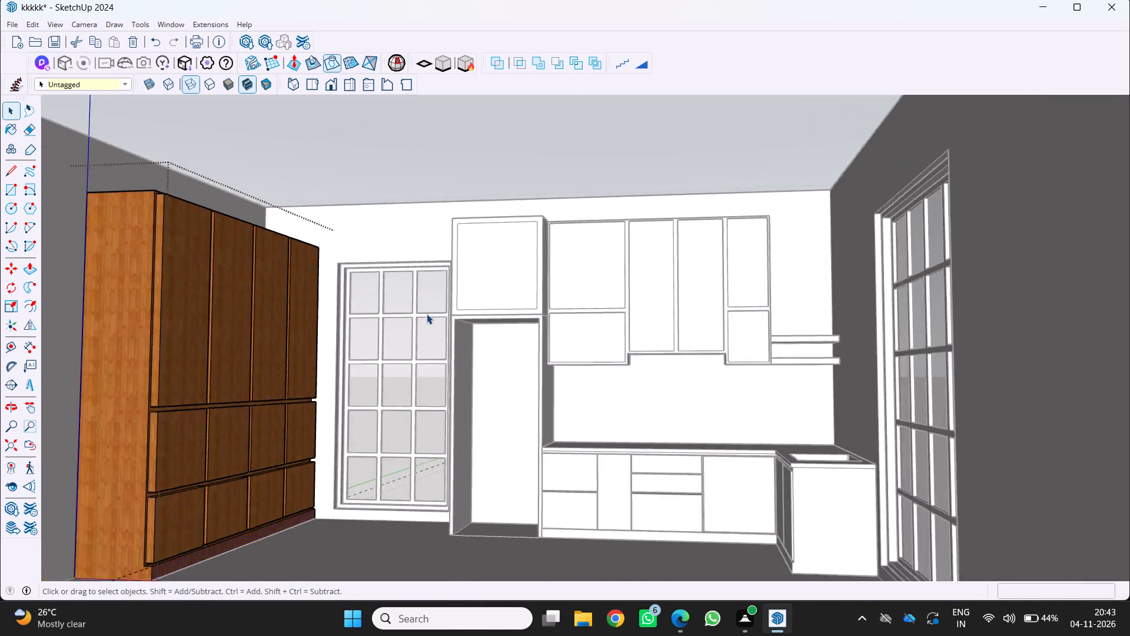
pyautogui.scroll(-2, 427, 314)
pyautogui.moveTo(433, 323); pyautogui.dragTo(453, 377, button='middle')
pyautogui.scroll(1, 483, 413)
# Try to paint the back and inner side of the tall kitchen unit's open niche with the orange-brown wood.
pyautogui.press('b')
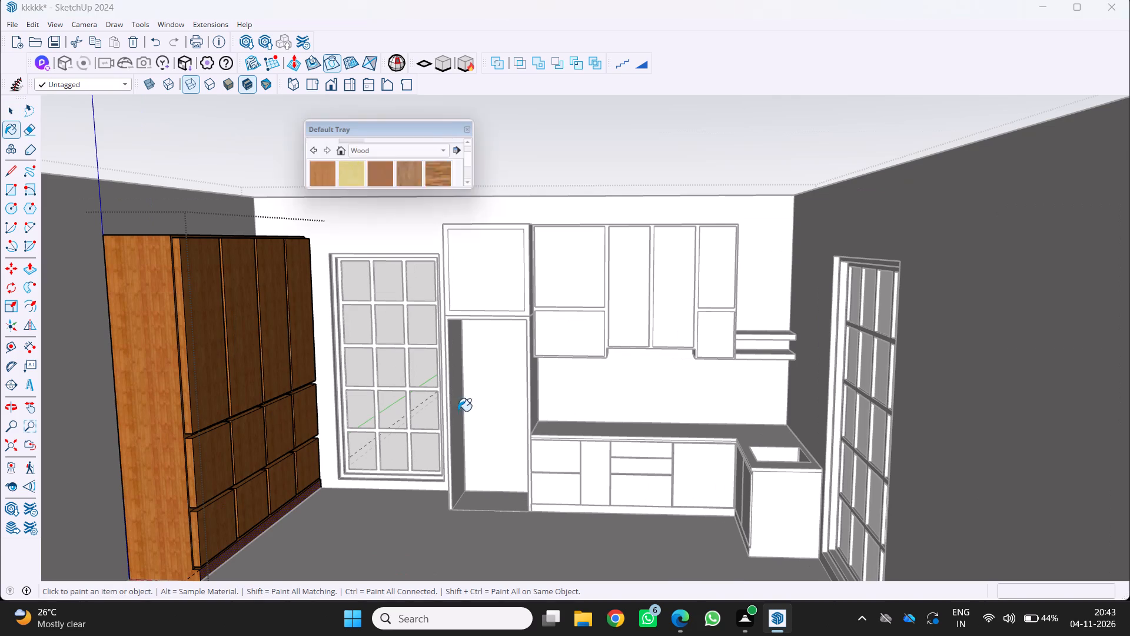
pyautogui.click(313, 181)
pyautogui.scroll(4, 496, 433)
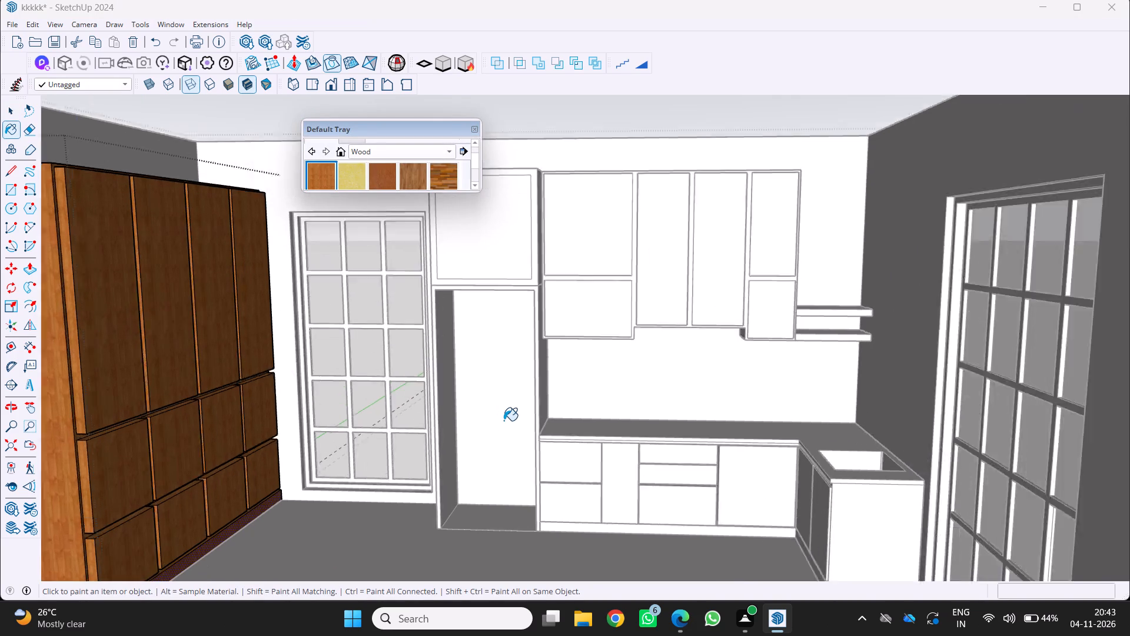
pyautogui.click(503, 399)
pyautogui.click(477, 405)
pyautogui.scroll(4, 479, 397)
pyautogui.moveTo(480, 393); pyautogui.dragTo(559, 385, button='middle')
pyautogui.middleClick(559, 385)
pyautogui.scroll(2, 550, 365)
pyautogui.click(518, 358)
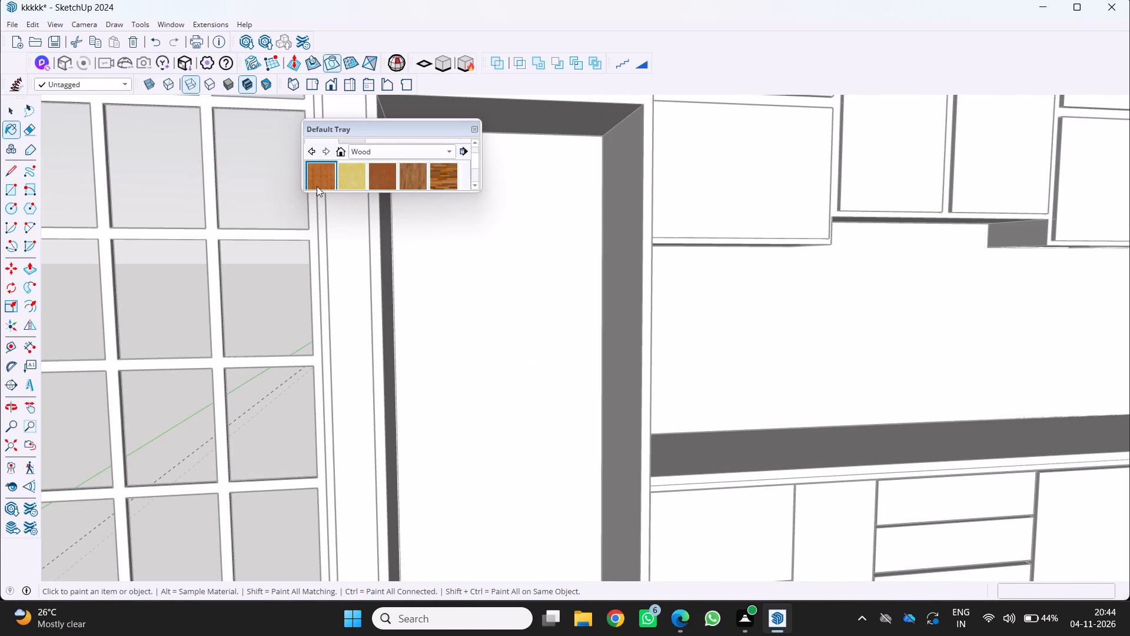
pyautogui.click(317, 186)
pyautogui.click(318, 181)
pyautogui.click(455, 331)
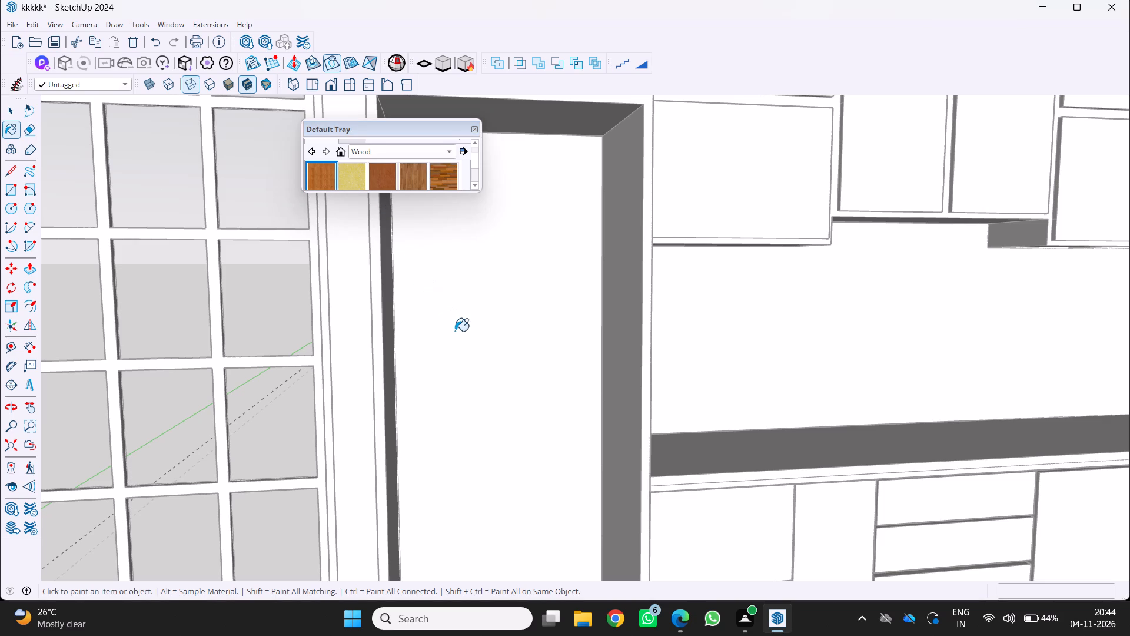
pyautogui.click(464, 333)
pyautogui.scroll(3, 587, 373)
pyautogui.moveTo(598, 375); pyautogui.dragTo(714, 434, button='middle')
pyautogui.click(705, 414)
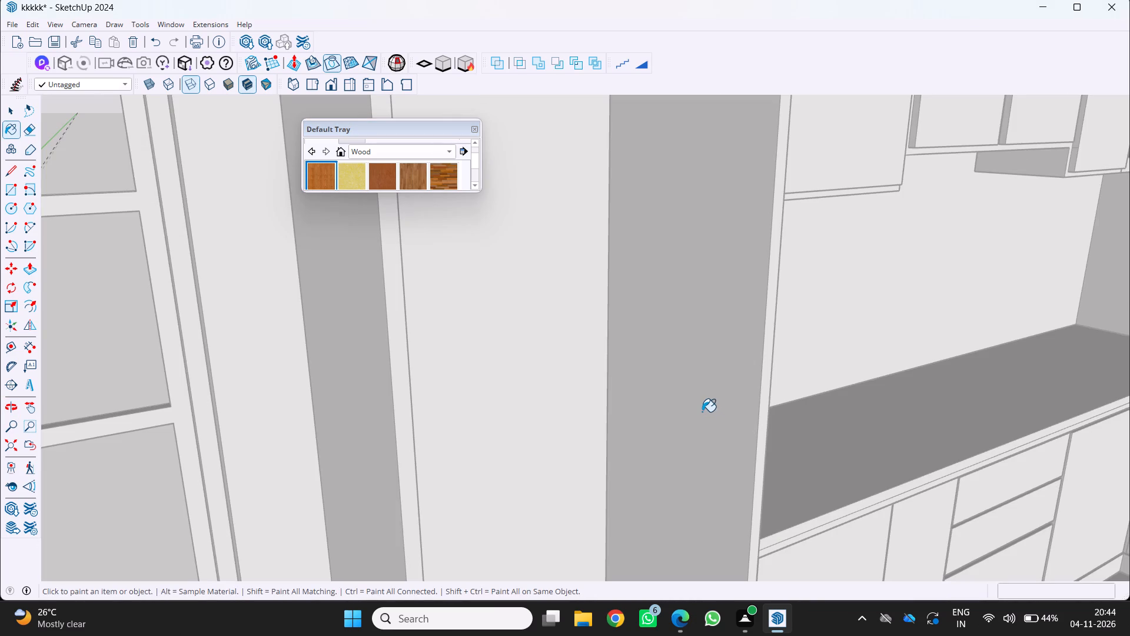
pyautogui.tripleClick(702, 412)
# Paint the wardrobe's top face with the orange-brown wood.
pyautogui.scroll(-13, 699, 408)
pyautogui.moveTo(687, 405); pyautogui.dragTo(510, 439, button='middle')
pyautogui.scroll(-10, 514, 439)
pyautogui.moveTo(724, 416); pyautogui.dragTo(573, 396, button='middle')
pyautogui.middleClick(573, 396)
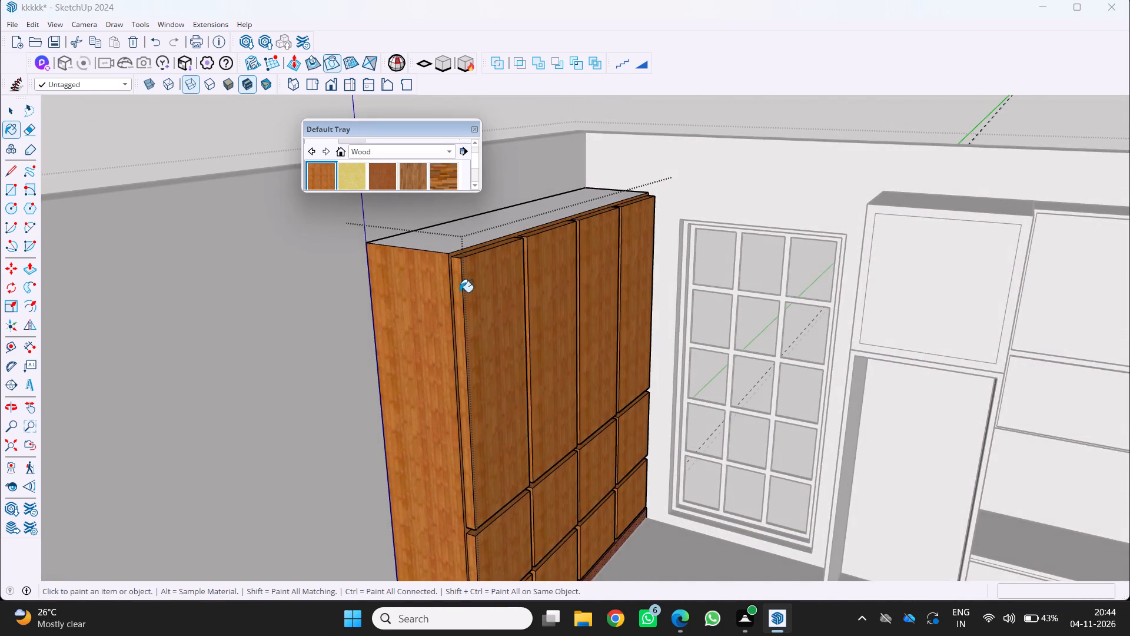
pyautogui.scroll(3, 420, 253)
pyautogui.click(454, 216)
pyautogui.click(439, 247)
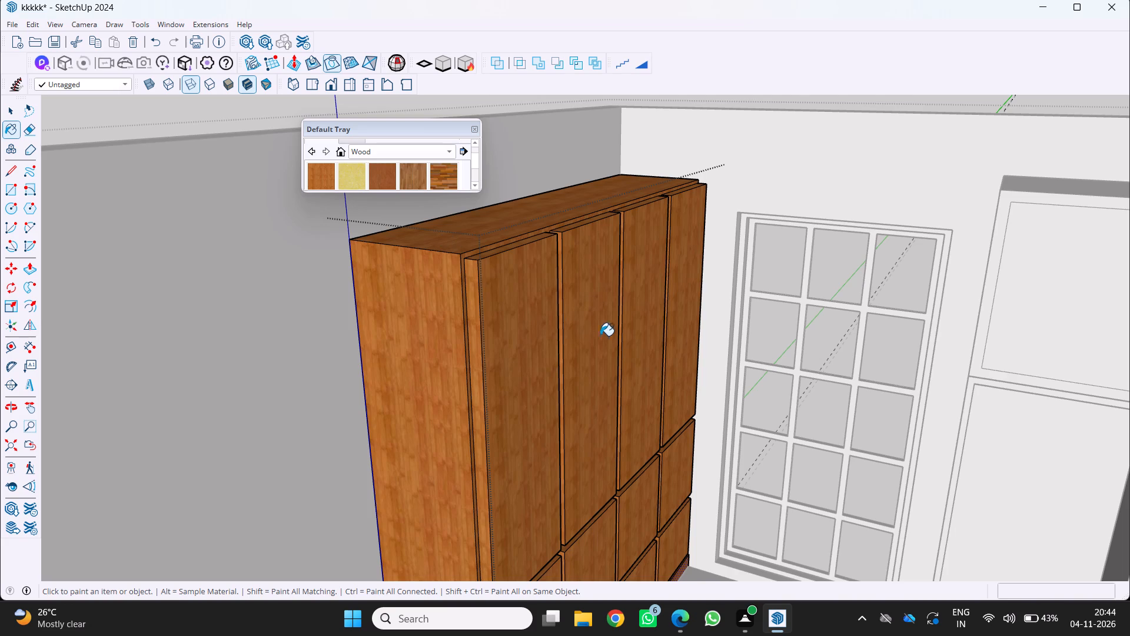
pyautogui.scroll(-5, 608, 327)
pyautogui.press('space')
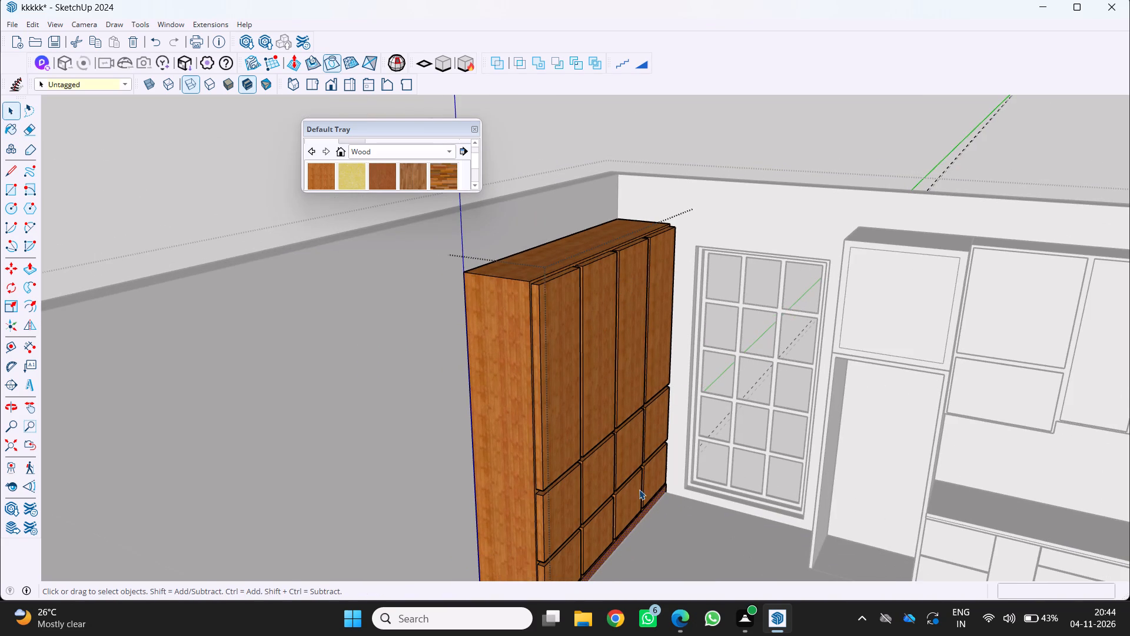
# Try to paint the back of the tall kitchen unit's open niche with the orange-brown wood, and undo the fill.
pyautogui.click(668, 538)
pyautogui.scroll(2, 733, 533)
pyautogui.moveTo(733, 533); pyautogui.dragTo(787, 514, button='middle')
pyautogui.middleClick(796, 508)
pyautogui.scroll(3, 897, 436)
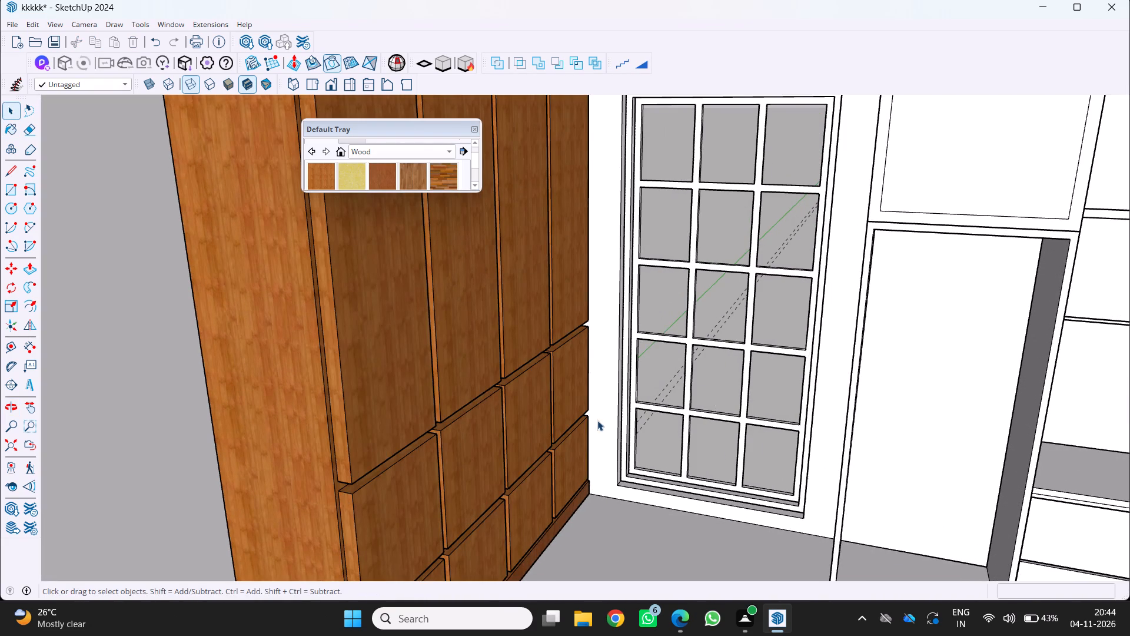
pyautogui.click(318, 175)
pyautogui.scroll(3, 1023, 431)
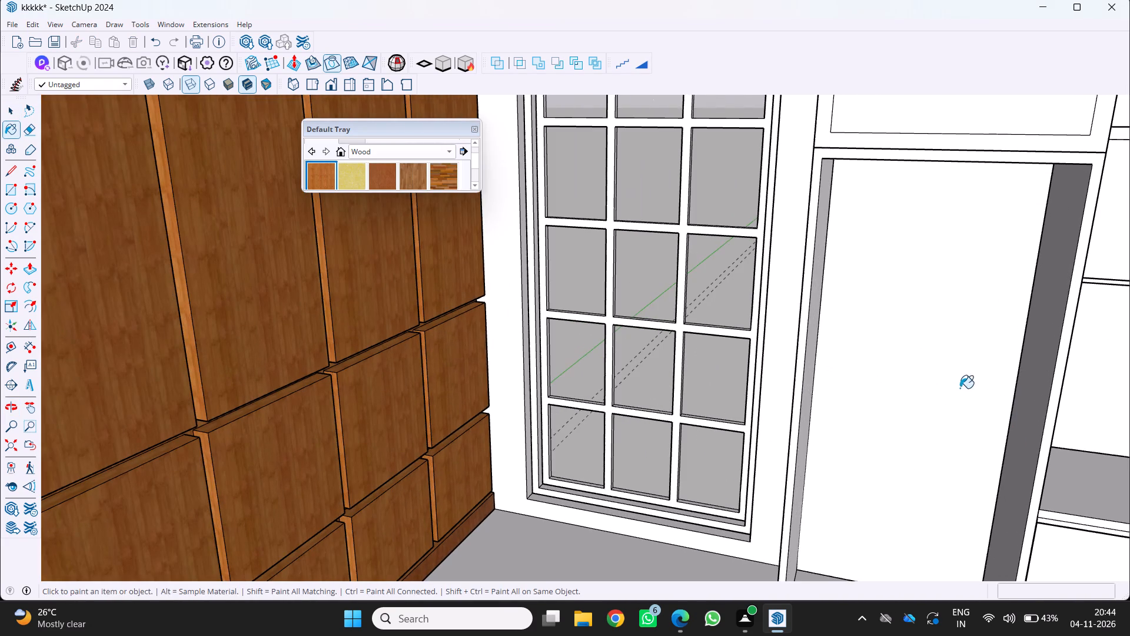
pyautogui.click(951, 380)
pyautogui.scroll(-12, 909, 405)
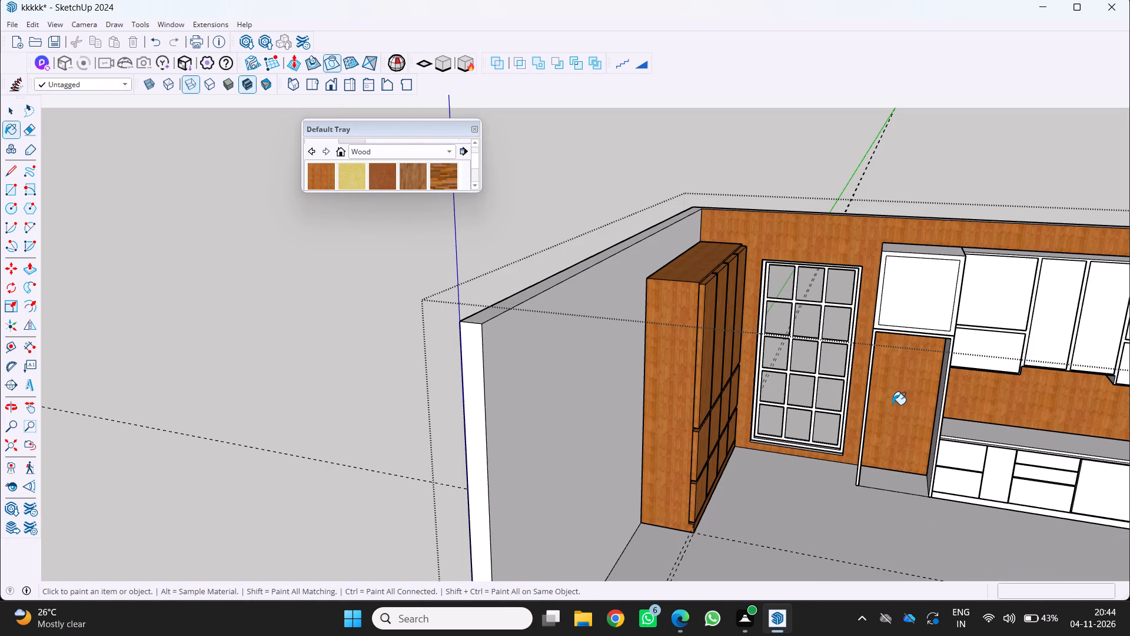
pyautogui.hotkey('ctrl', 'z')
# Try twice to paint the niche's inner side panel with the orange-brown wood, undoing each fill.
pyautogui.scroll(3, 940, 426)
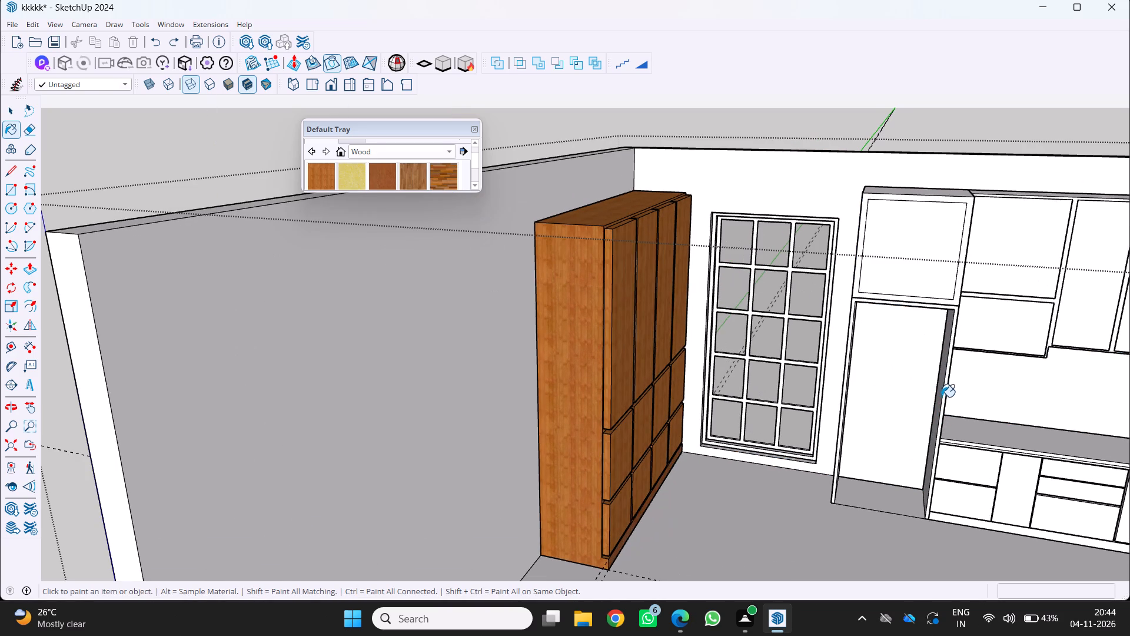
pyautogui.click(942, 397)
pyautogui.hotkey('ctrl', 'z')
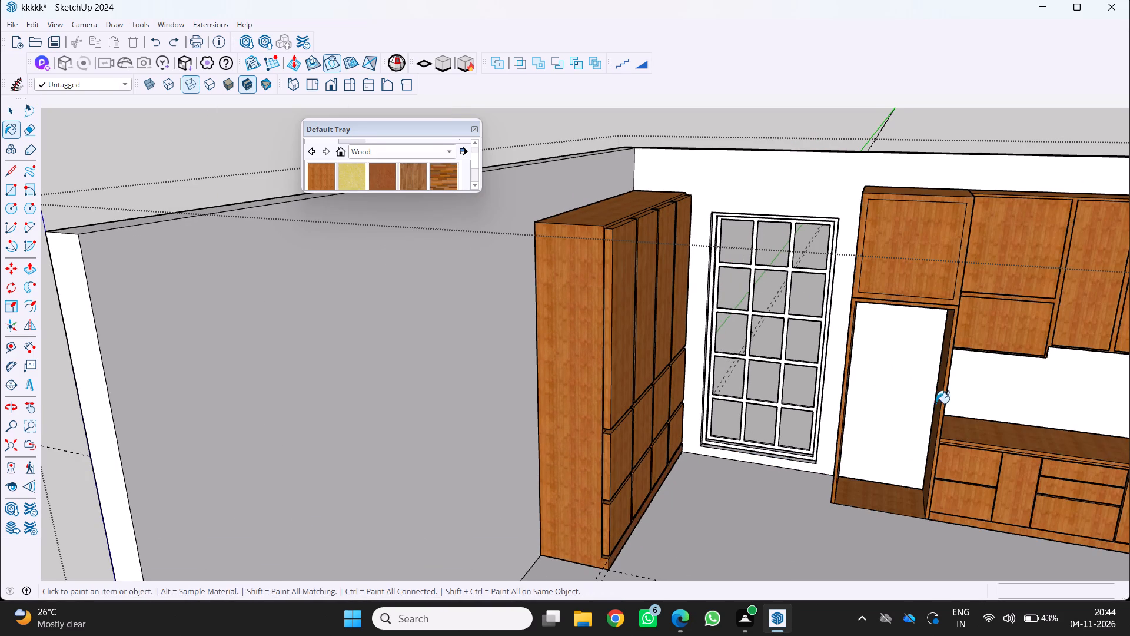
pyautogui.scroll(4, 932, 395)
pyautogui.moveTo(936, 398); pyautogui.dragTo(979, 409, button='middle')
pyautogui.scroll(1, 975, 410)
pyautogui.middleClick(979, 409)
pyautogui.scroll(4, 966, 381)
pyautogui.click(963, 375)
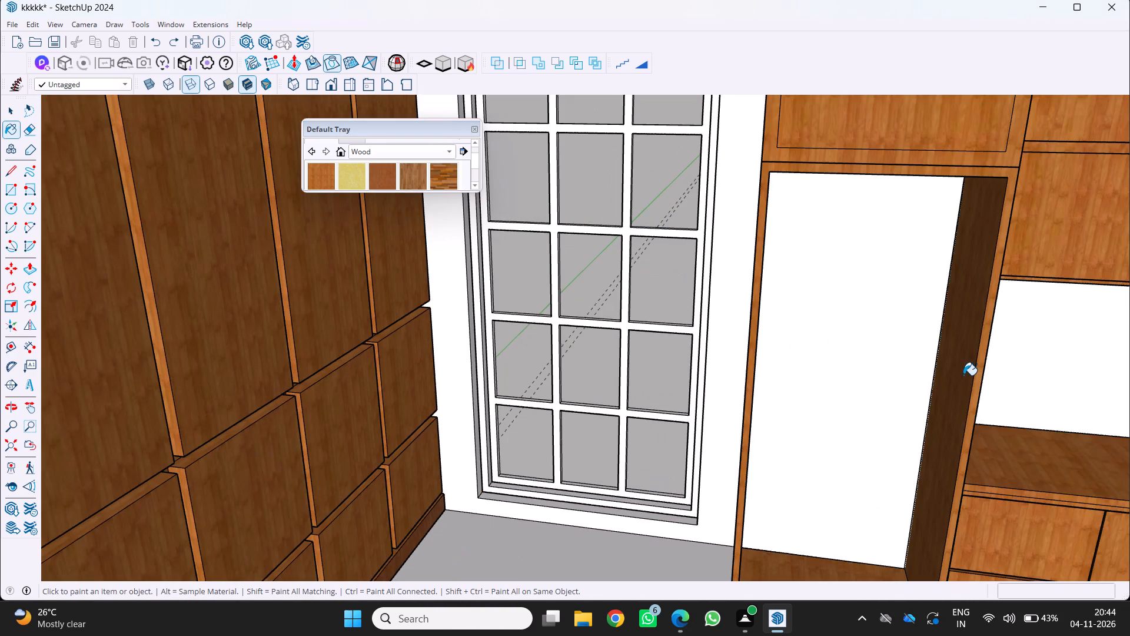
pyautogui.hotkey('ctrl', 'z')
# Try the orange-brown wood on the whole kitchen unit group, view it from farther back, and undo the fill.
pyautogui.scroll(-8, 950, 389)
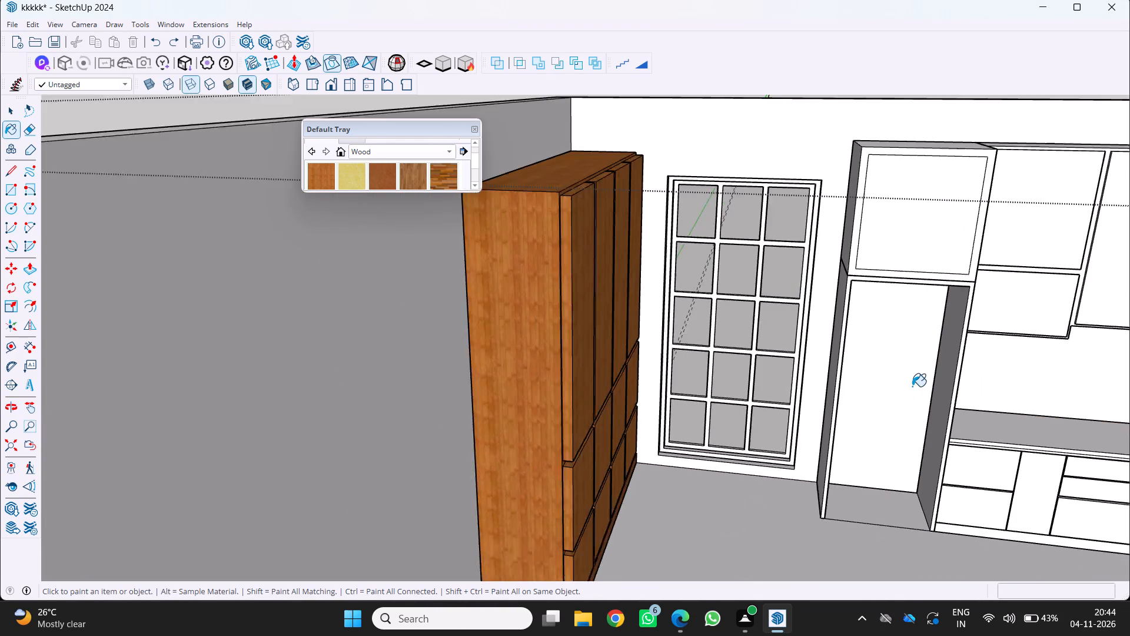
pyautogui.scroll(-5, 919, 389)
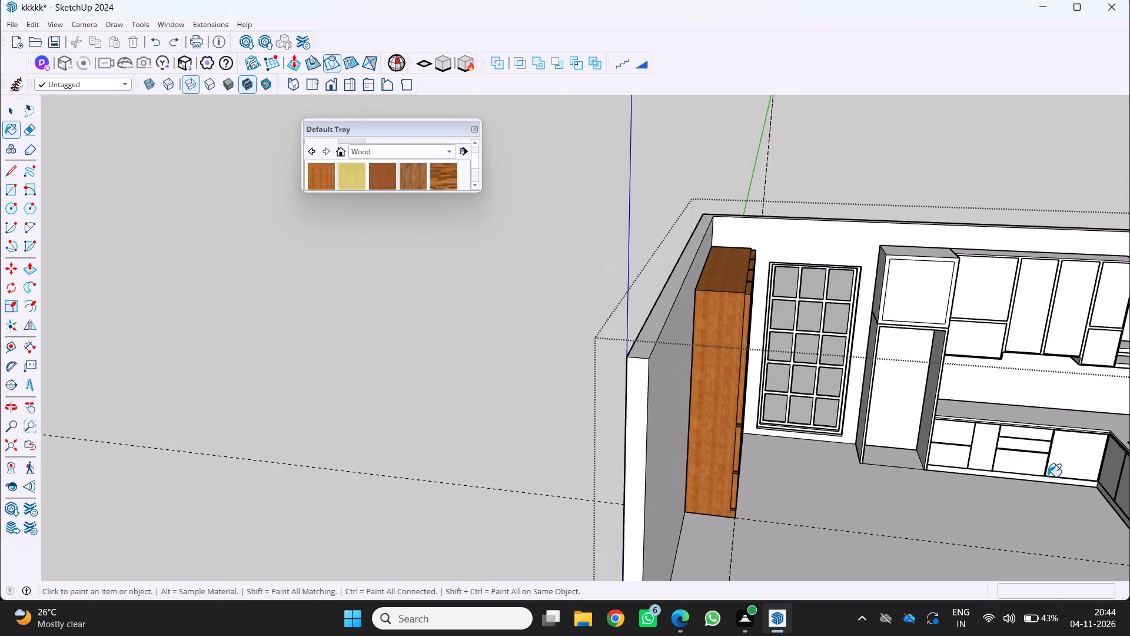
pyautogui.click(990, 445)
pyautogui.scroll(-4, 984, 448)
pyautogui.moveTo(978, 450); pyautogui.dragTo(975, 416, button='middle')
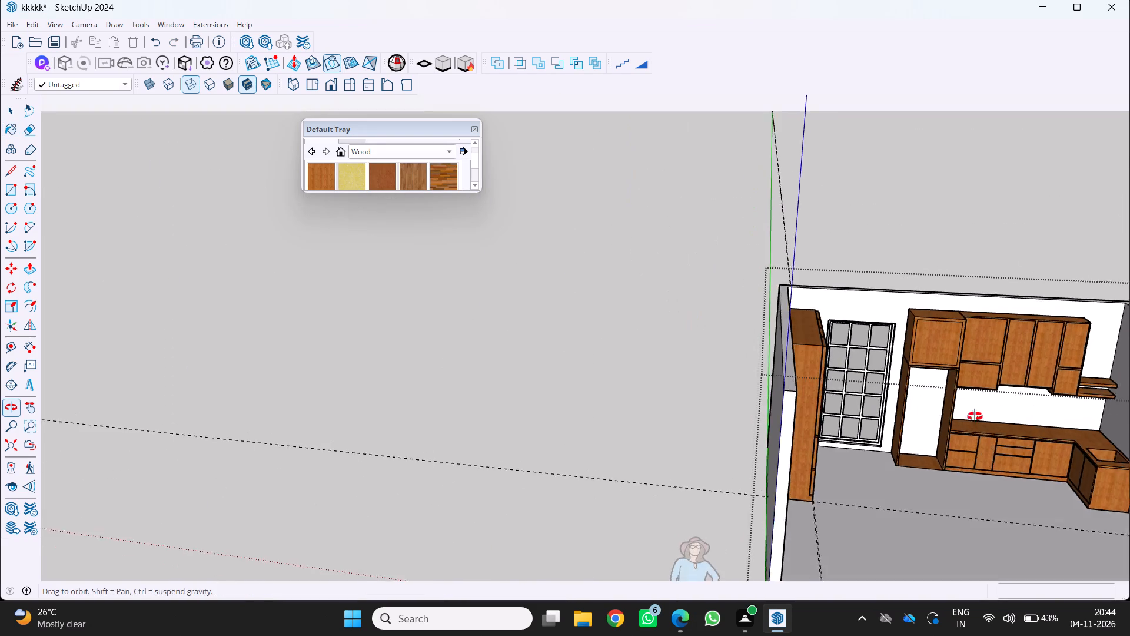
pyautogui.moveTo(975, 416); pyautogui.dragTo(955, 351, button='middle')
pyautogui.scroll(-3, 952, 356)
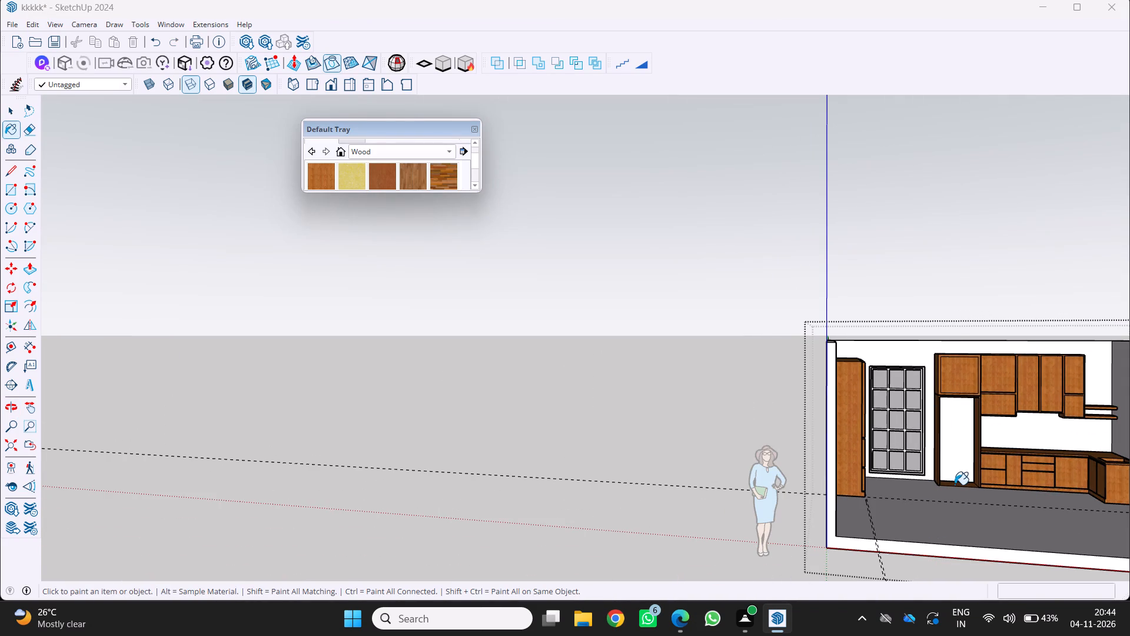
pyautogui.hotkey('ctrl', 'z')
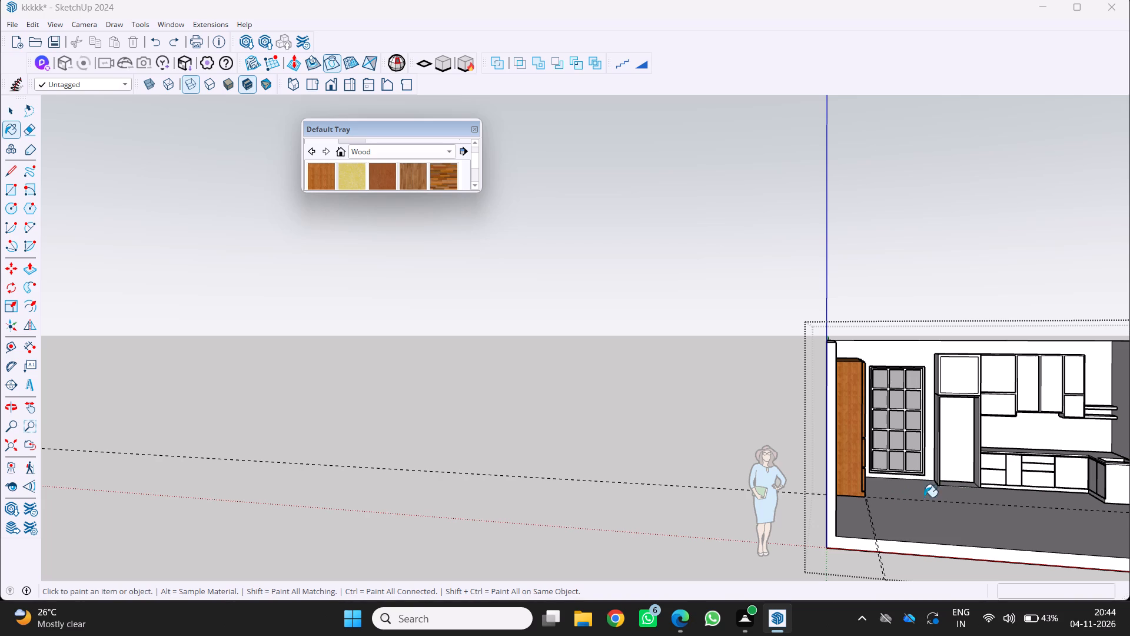
# Open the kitchen unit group for editing and paint the tall unit's open niche frame with the orange-brown wood.
pyautogui.scroll(6, 922, 445)
pyautogui.moveTo(931, 431); pyautogui.dragTo(989, 445, button='middle')
pyautogui.scroll(1, 961, 438)
pyautogui.middleClick(989, 445)
pyautogui.scroll(4, 915, 371)
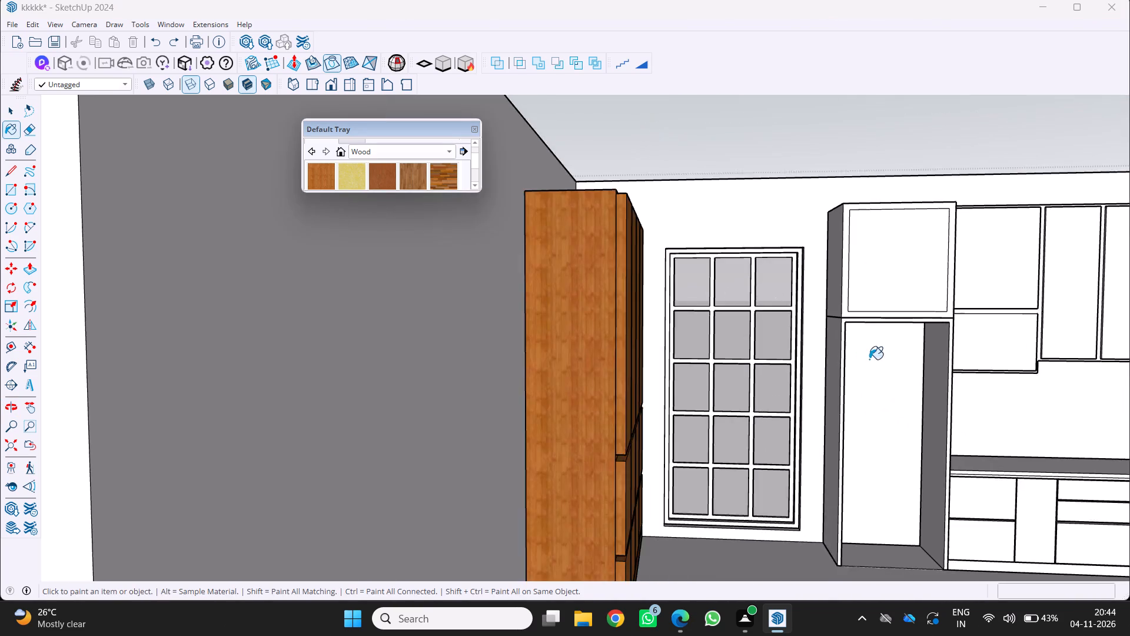
pyautogui.scroll(9, 869, 359)
pyautogui.moveTo(803, 363); pyautogui.dragTo(867, 376, button='middle')
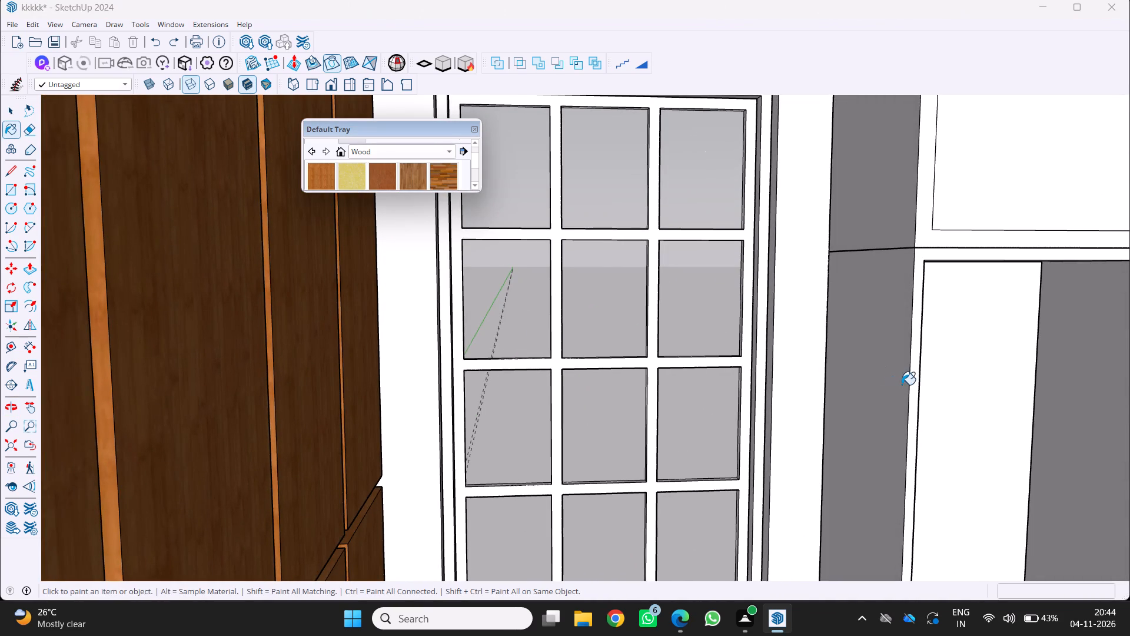
pyautogui.press('space')
pyautogui.scroll(-5, 909, 393)
pyautogui.moveTo(898, 391); pyautogui.dragTo(860, 383, button='middle')
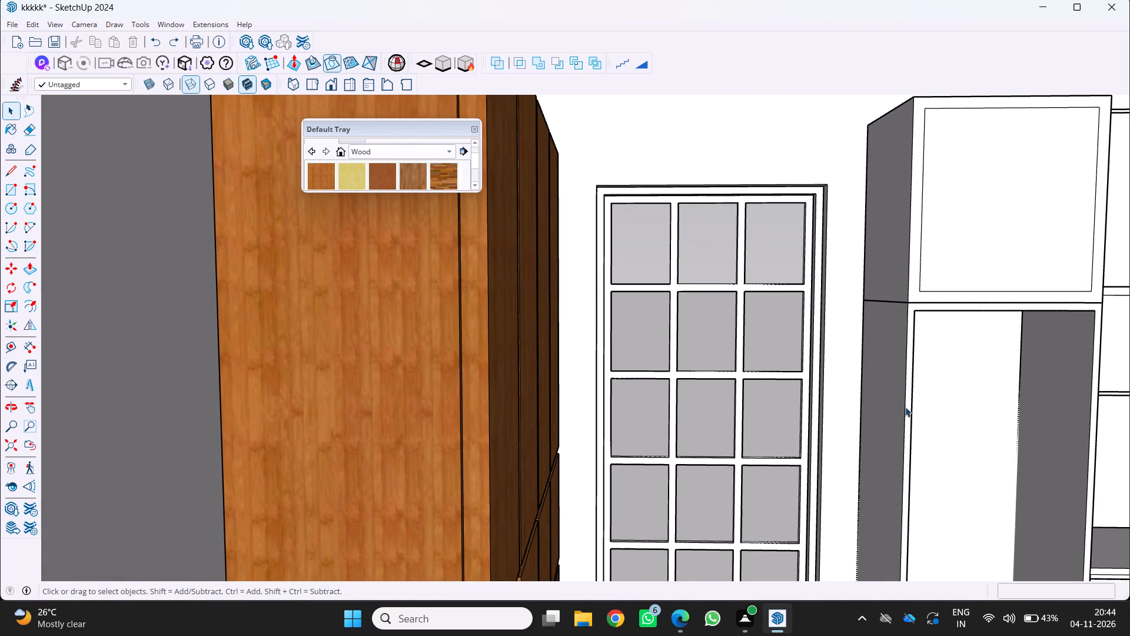
pyautogui.moveTo(872, 402); pyautogui.dragTo(719, 367, button='middle')
pyautogui.middleClick(719, 367)
pyautogui.tripleClick(880, 443)
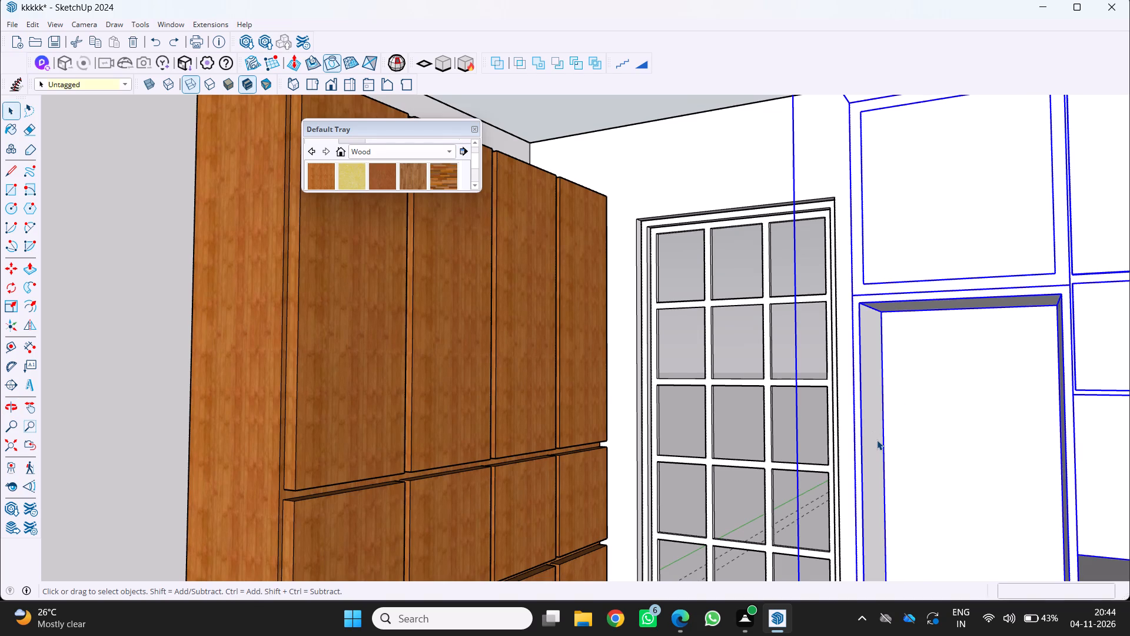
pyautogui.doubleClick(876, 439)
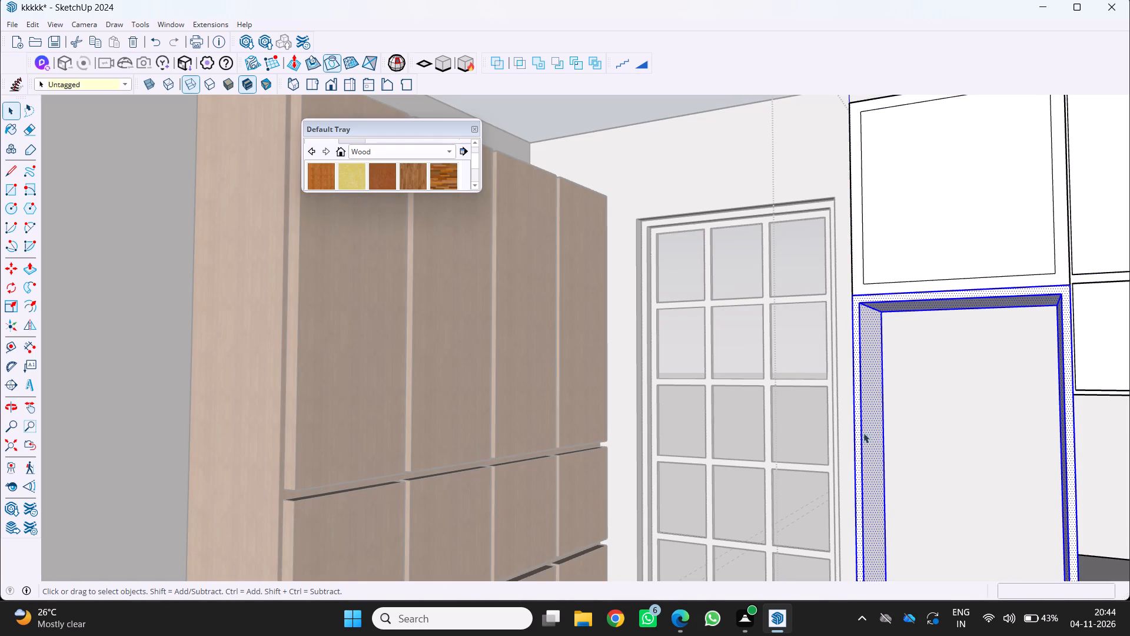
pyautogui.click(323, 177)
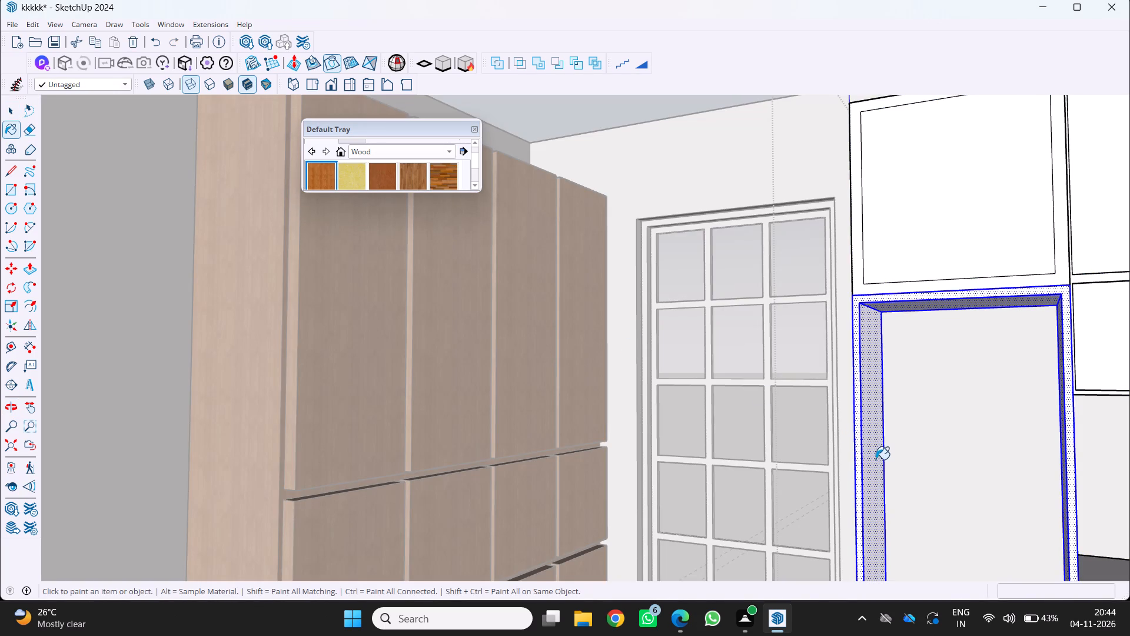
pyautogui.click(872, 459)
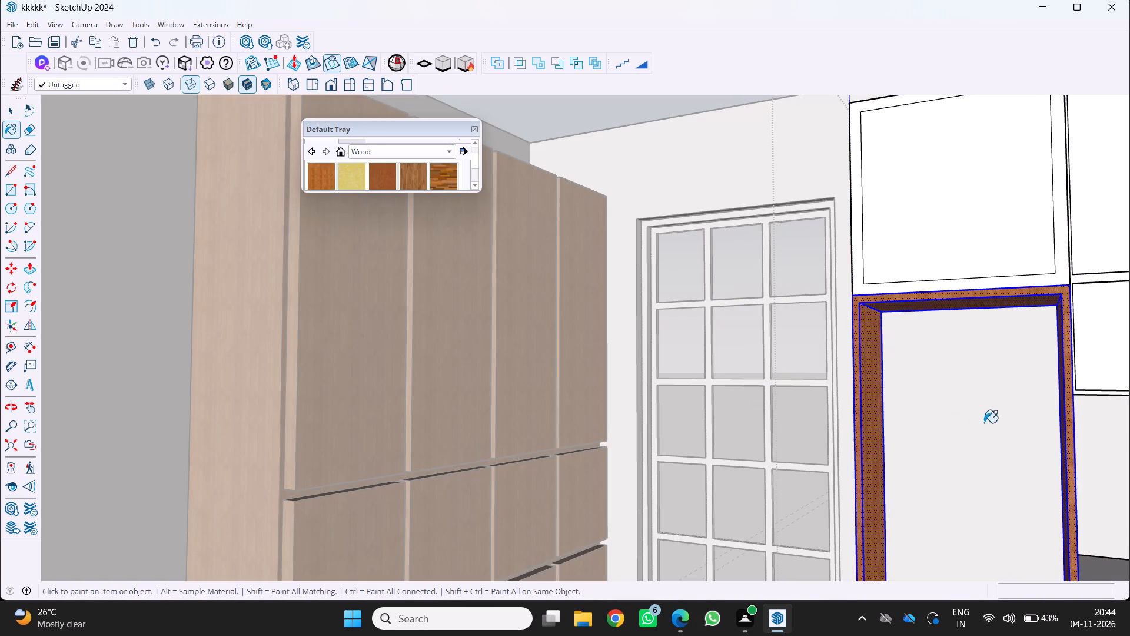
# Try to select the niche's back face from inside the kitchen unit group, and leave the group.
pyautogui.press('space')
pyautogui.tripleClick(956, 423)
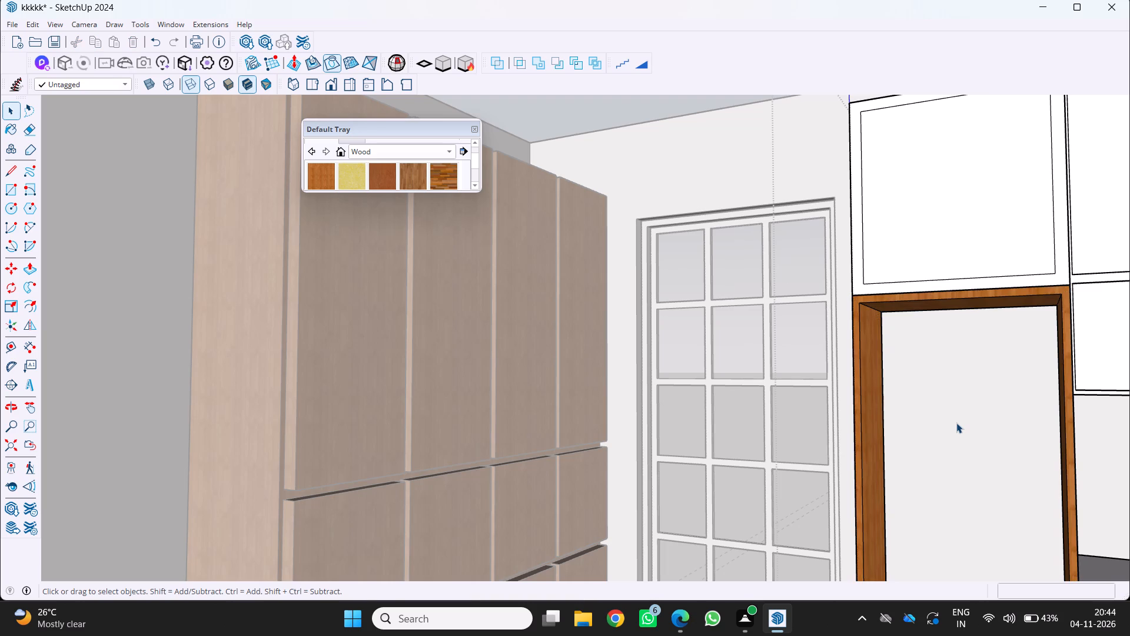
pyautogui.tripleClick(956, 423)
pyautogui.click(943, 412)
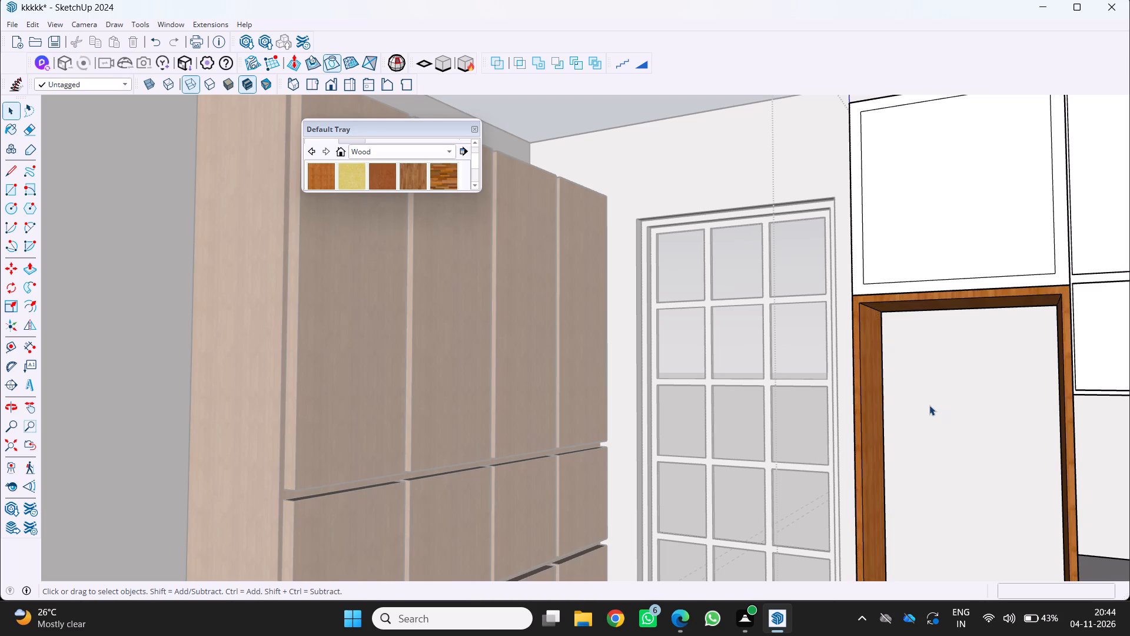
pyautogui.scroll(-5, 929, 405)
pyautogui.tripleClick(943, 412)
pyautogui.click(940, 410)
pyautogui.scroll(-6, 936, 409)
pyautogui.press('space')
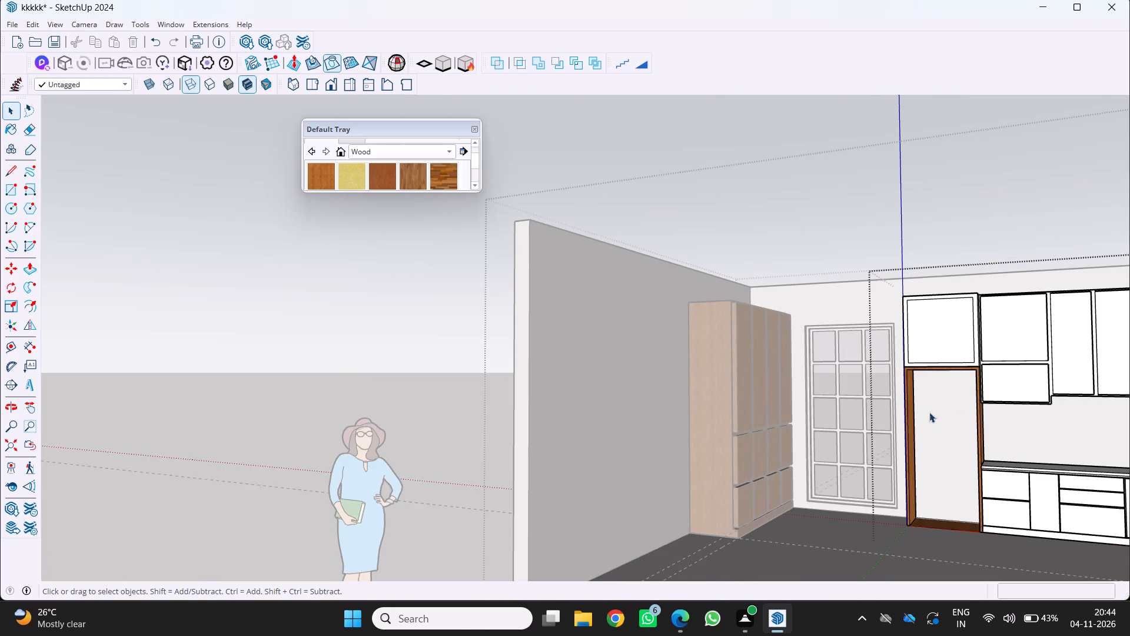
pyautogui.click(843, 516)
# Select all connected faces of the room shell through the wall area visible inside the niche.
pyautogui.scroll(4, 891, 485)
pyautogui.doubleClick(958, 424)
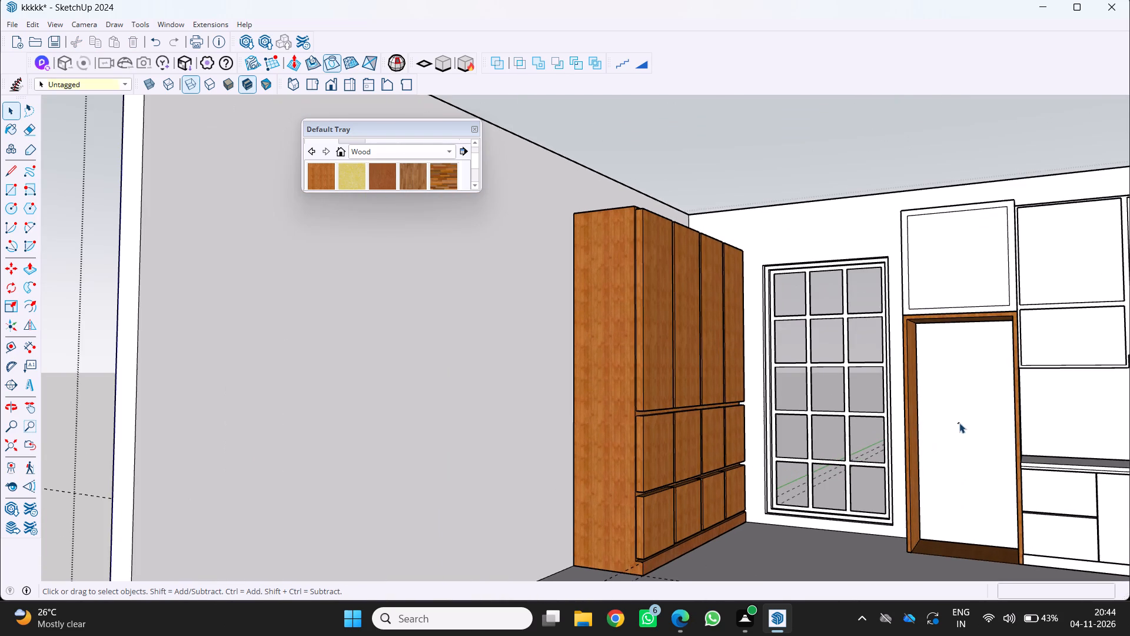
pyautogui.tripleClick(959, 423)
pyautogui.tripleClick(959, 423)
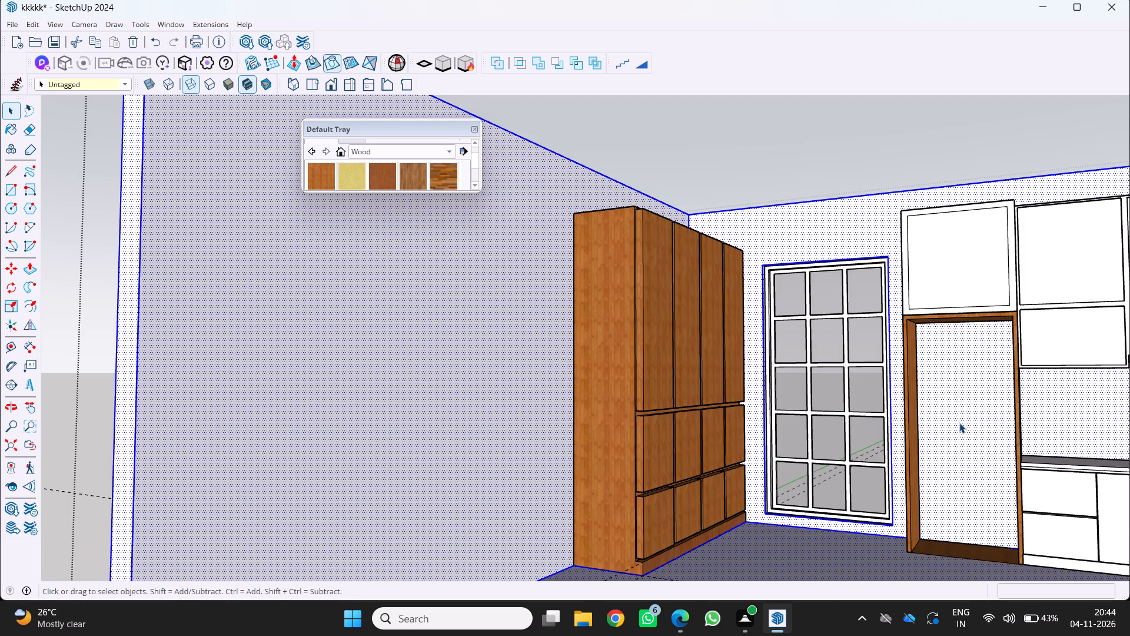
pyautogui.tripleClick(959, 423)
pyautogui.click(959, 423)
pyautogui.scroll(-5, 949, 423)
pyautogui.moveTo(948, 423); pyautogui.dragTo(965, 420, button='middle')
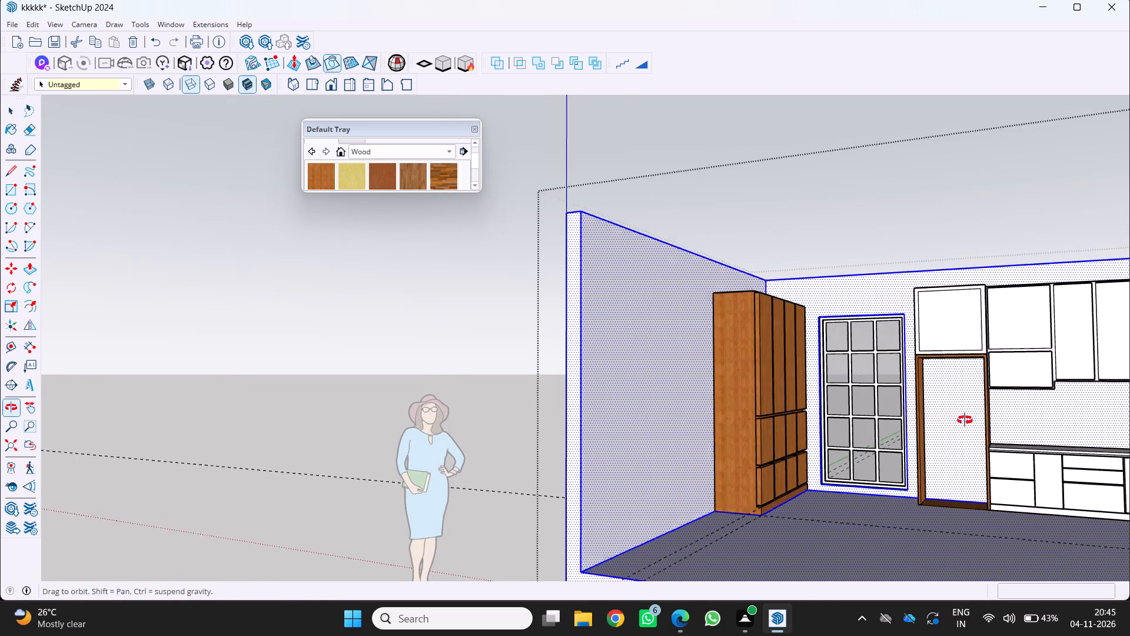
pyautogui.moveTo(965, 420); pyautogui.dragTo(970, 416, button='middle')
# Draw a rectangle on the wall behind the niche, spanning its upper and lower opposite inner corners.
pyautogui.press('r')
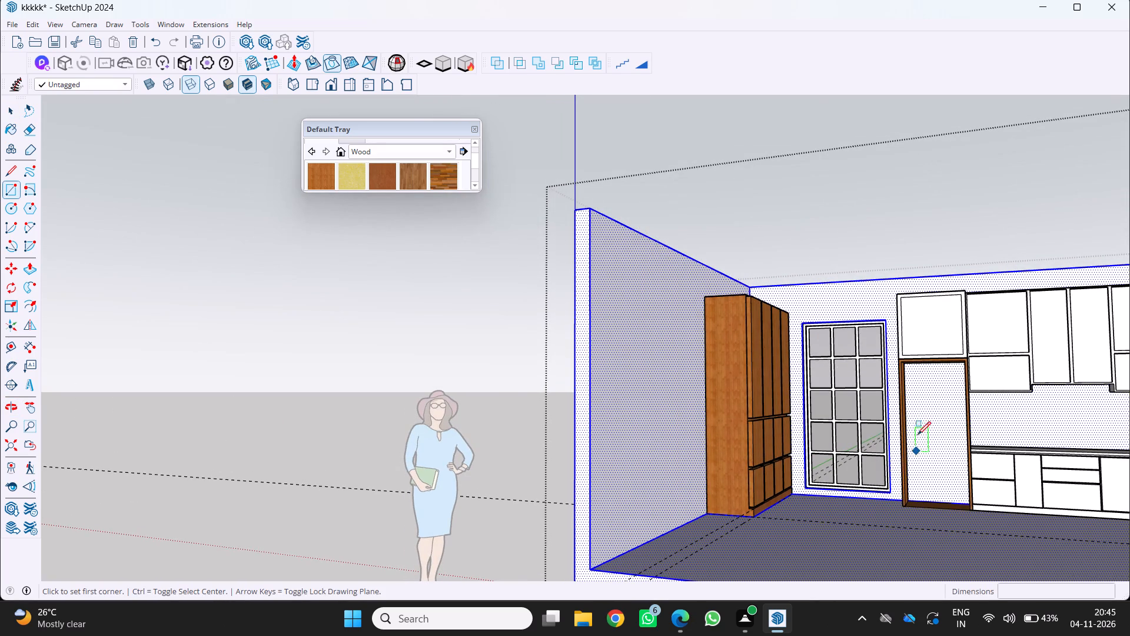
pyautogui.scroll(14, 918, 433)
pyautogui.scroll(4, 921, 369)
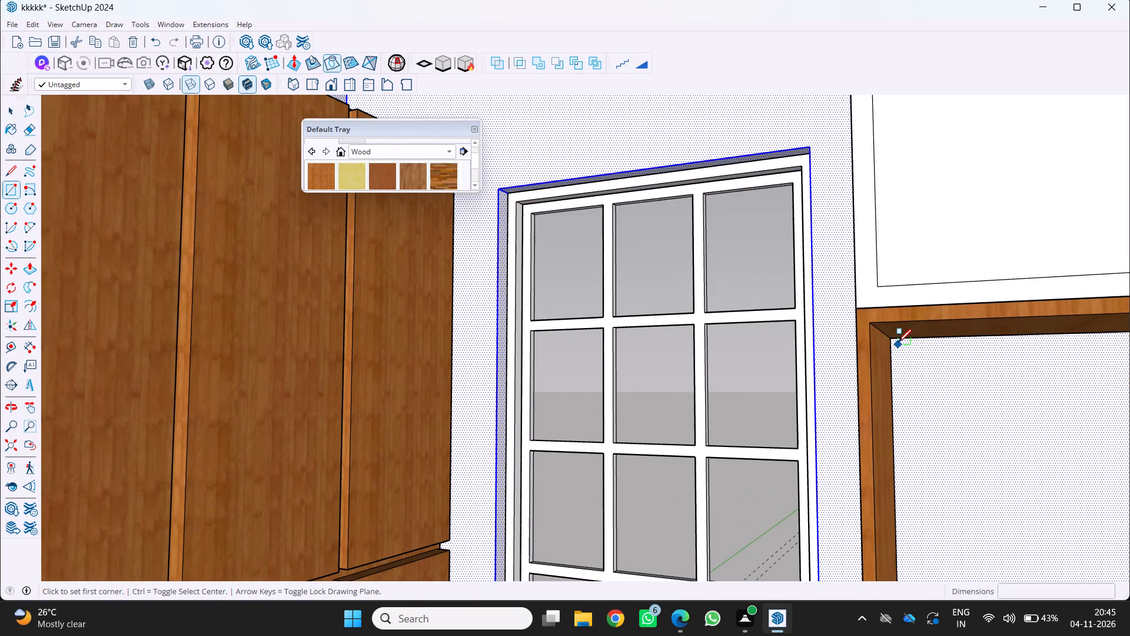
pyautogui.click(896, 342)
pyautogui.scroll(-12, 902, 355)
pyautogui.scroll(-4, 993, 471)
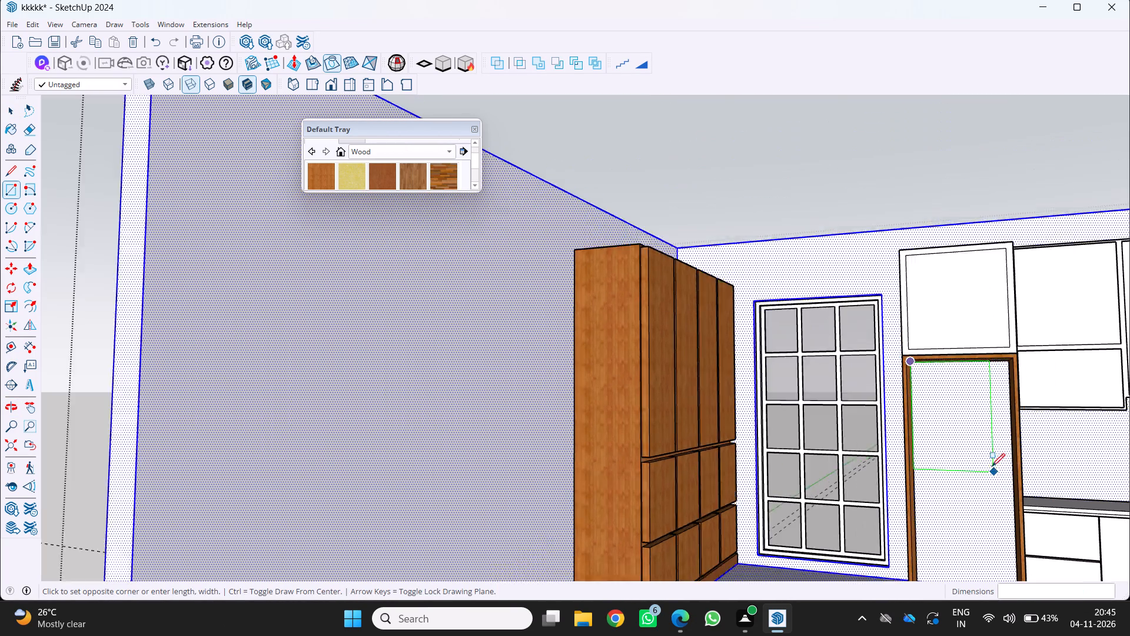
pyautogui.scroll(-7, 992, 466)
pyautogui.scroll(20, 1022, 510)
pyautogui.scroll(1, 1022, 510)
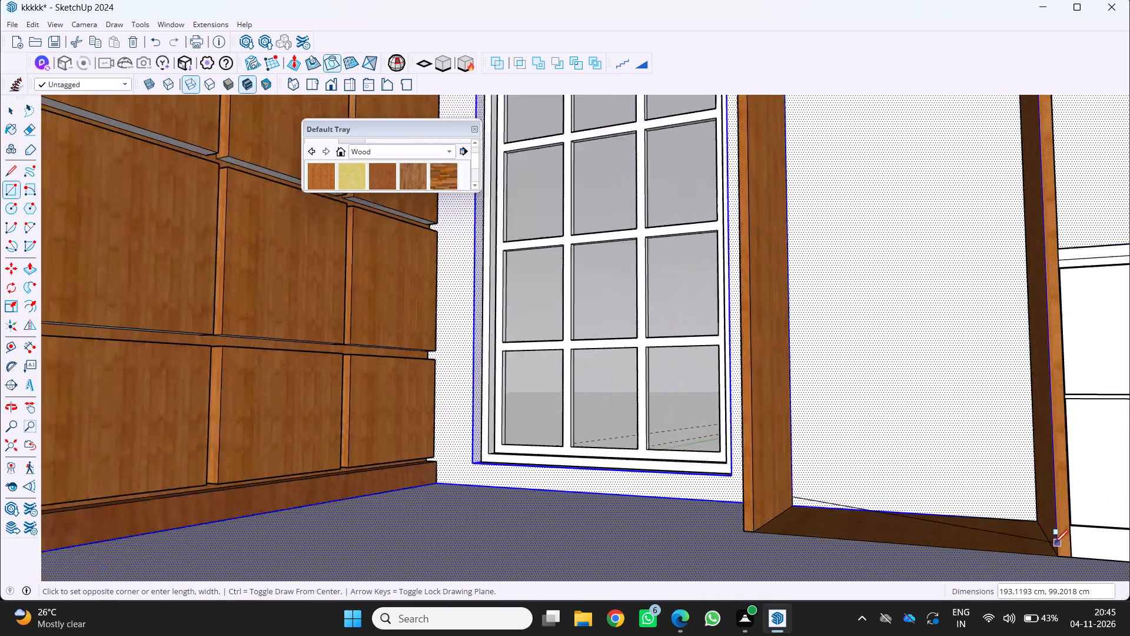
pyautogui.scroll(5, 1055, 543)
pyautogui.click(1032, 510)
# Paint the niche's back rectangle together with the selected floor and side walls in the orange-brown wood, accepting the file overwrite.
pyautogui.scroll(-3, 1025, 516)
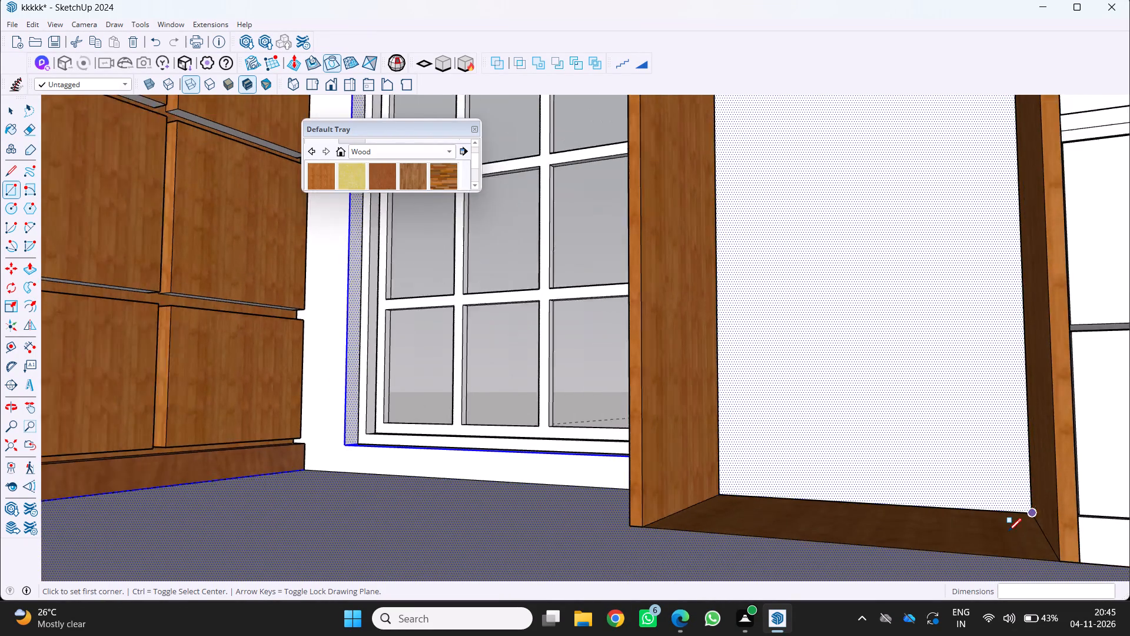
pyautogui.scroll(-8, 1008, 531)
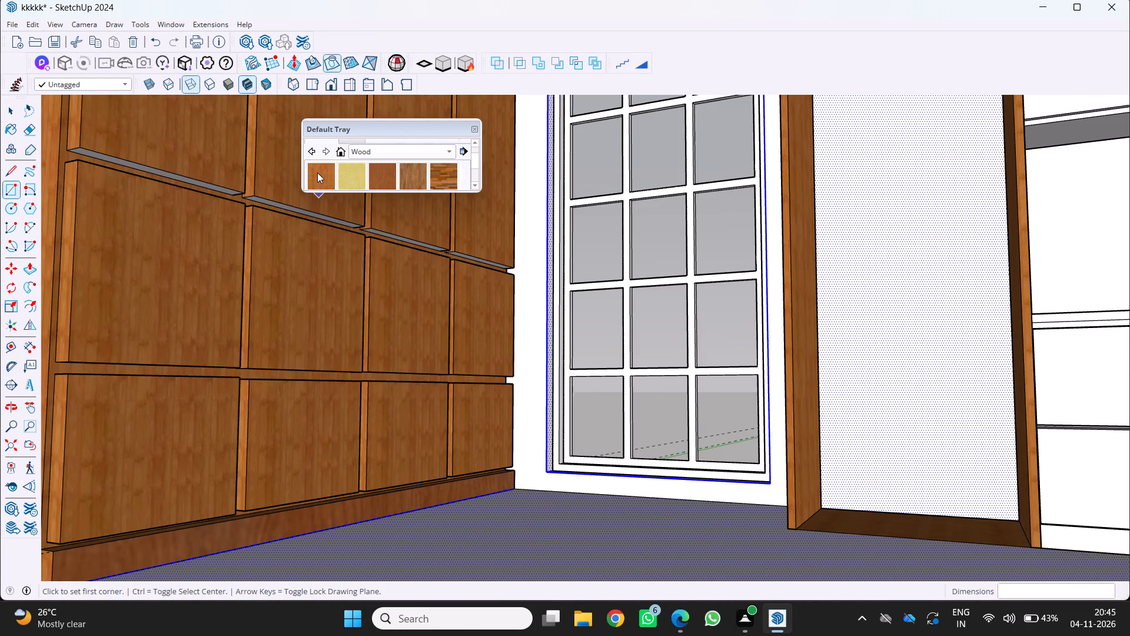
pyautogui.click(316, 173)
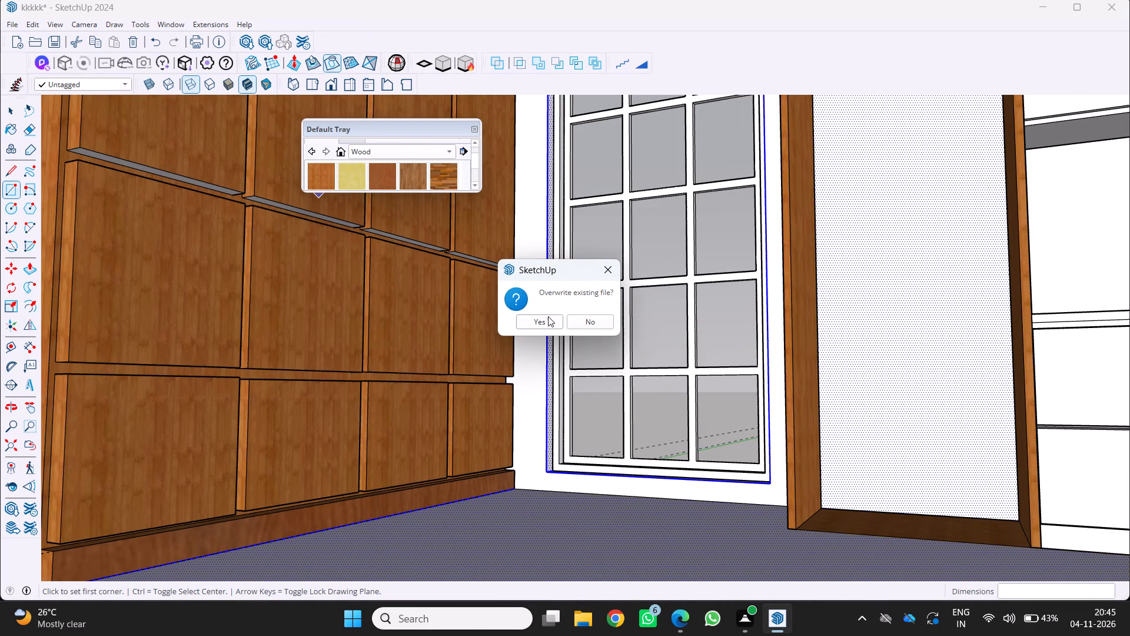
pyautogui.click(533, 327)
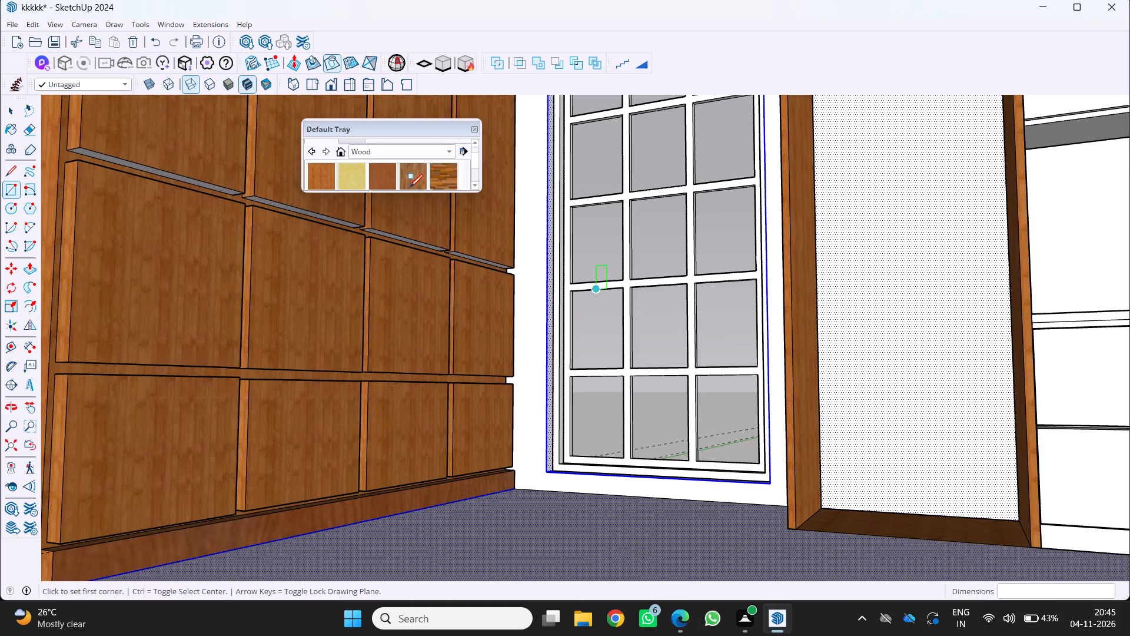
pyautogui.click(316, 175)
pyautogui.click(875, 297)
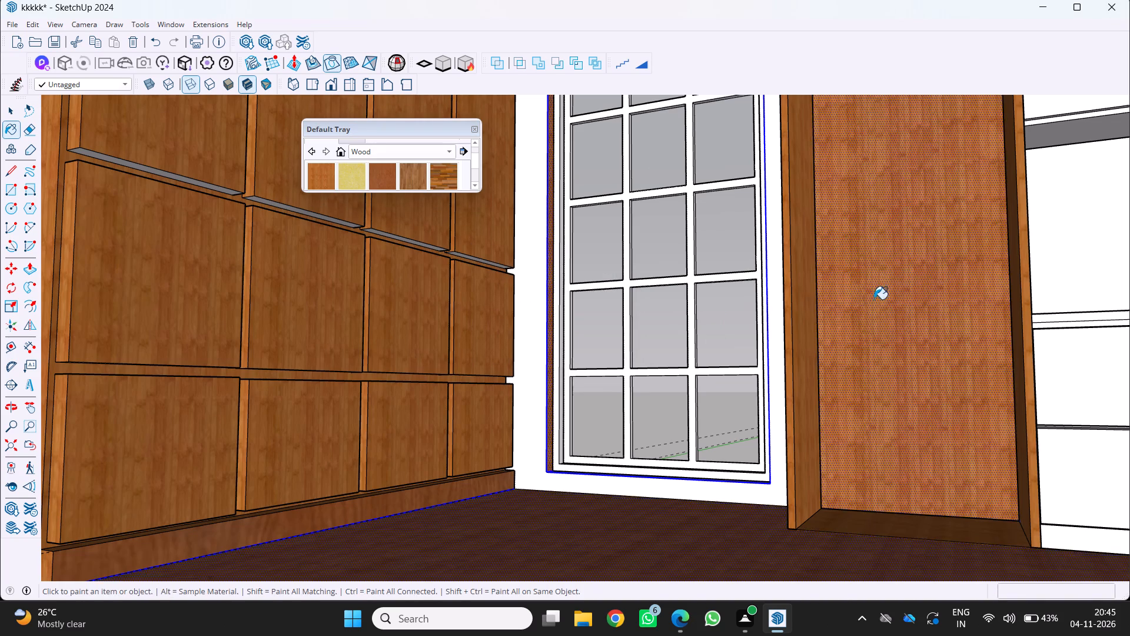
pyautogui.scroll(-19, 849, 323)
pyautogui.moveTo(769, 372); pyautogui.dragTo(842, 432, button='middle')
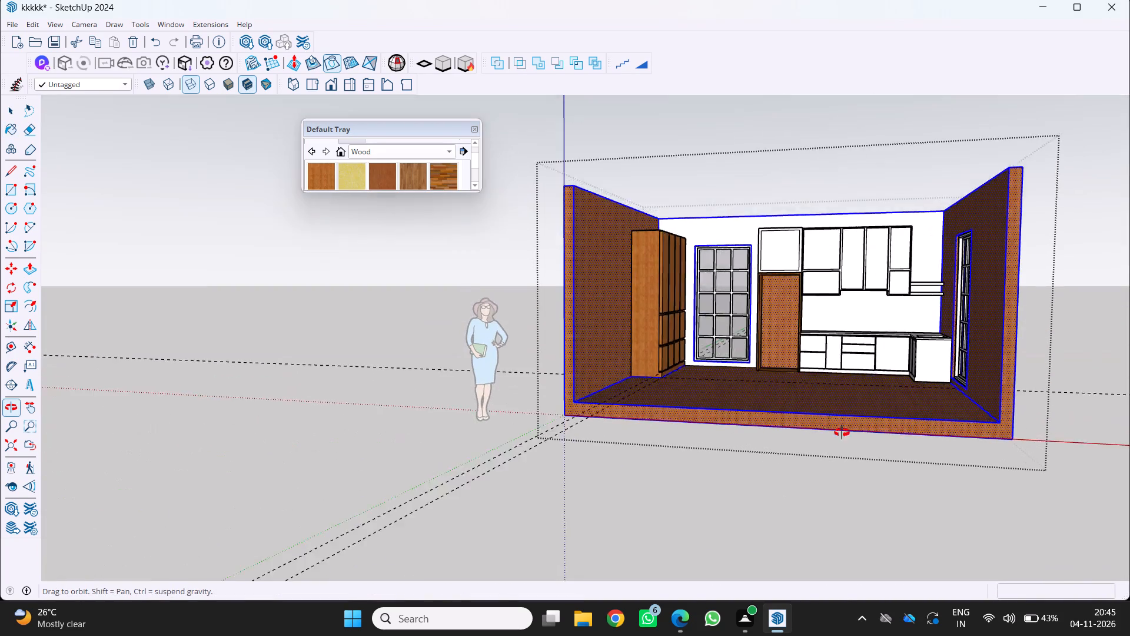
pyautogui.moveTo(842, 432); pyautogui.dragTo(906, 470, button='middle')
pyautogui.scroll(4, 730, 398)
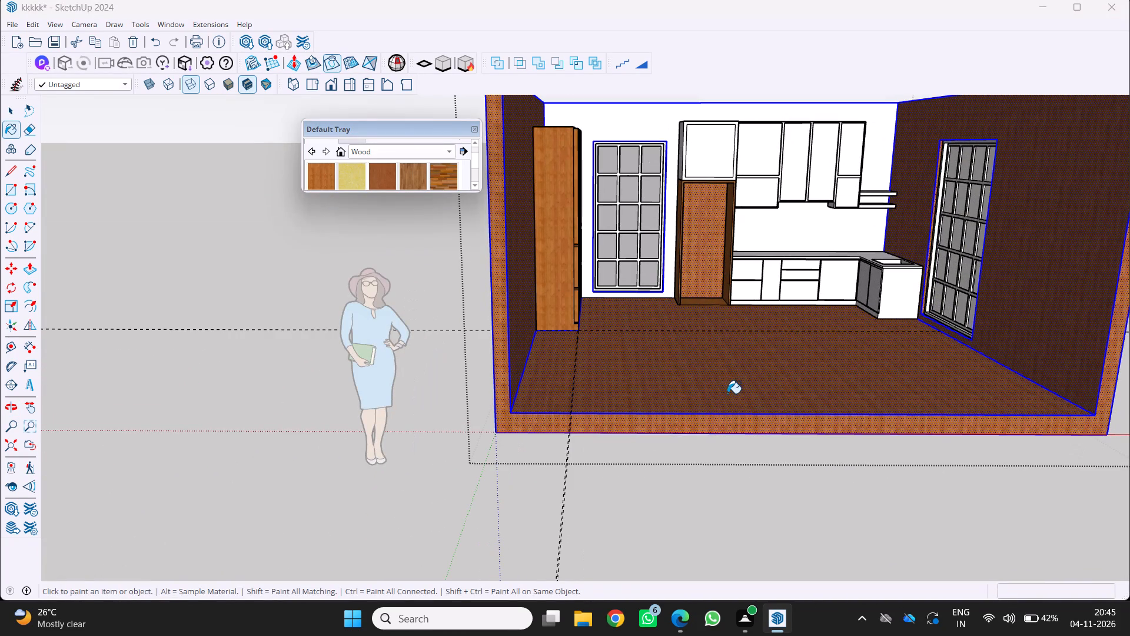
# Undo the orange-brown wood paint on the niche's back, floor and side walls.
pyautogui.hotkey('ctrl', 'z')
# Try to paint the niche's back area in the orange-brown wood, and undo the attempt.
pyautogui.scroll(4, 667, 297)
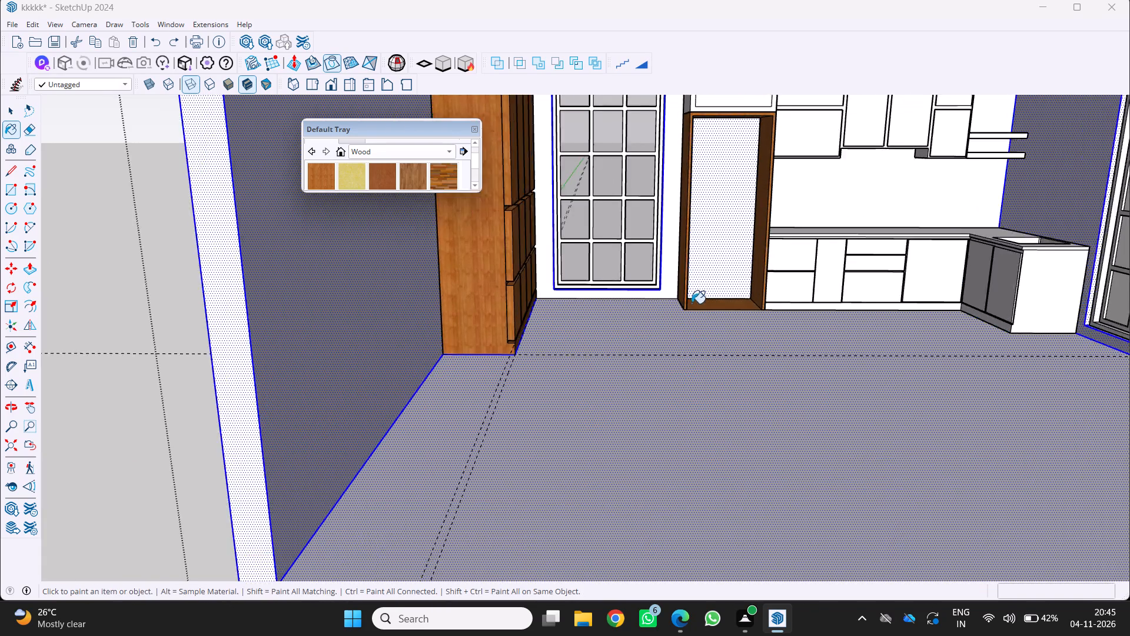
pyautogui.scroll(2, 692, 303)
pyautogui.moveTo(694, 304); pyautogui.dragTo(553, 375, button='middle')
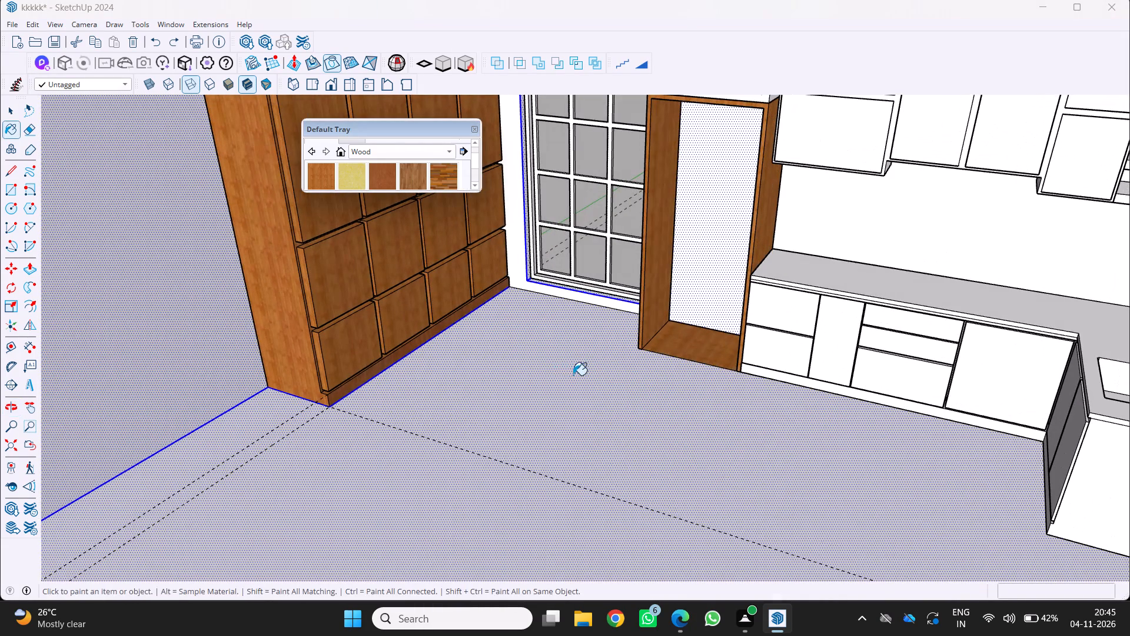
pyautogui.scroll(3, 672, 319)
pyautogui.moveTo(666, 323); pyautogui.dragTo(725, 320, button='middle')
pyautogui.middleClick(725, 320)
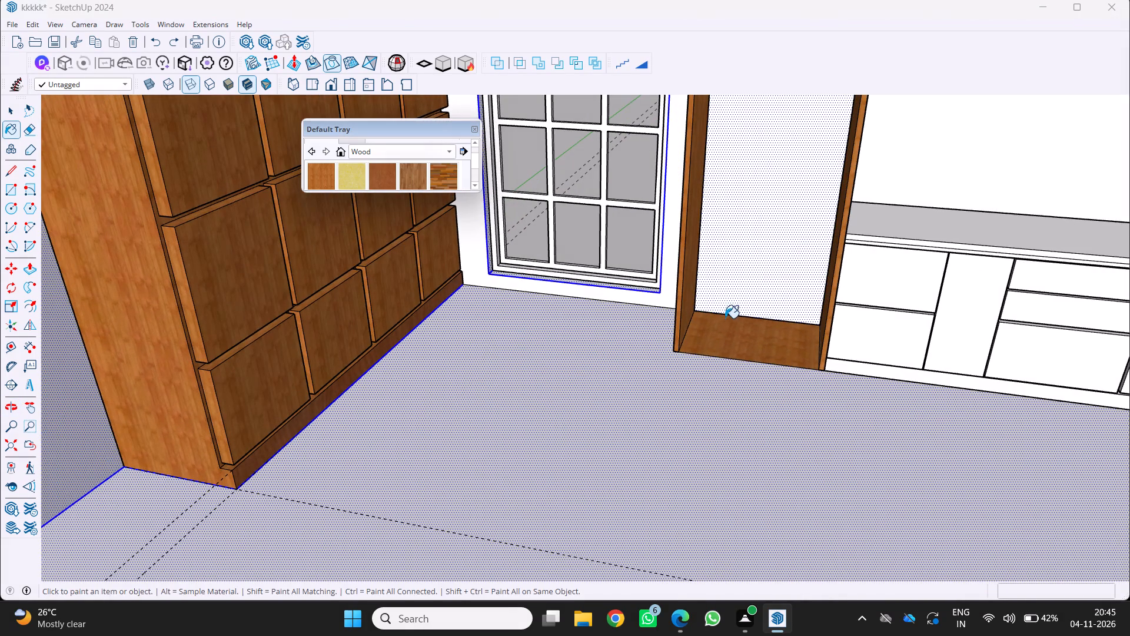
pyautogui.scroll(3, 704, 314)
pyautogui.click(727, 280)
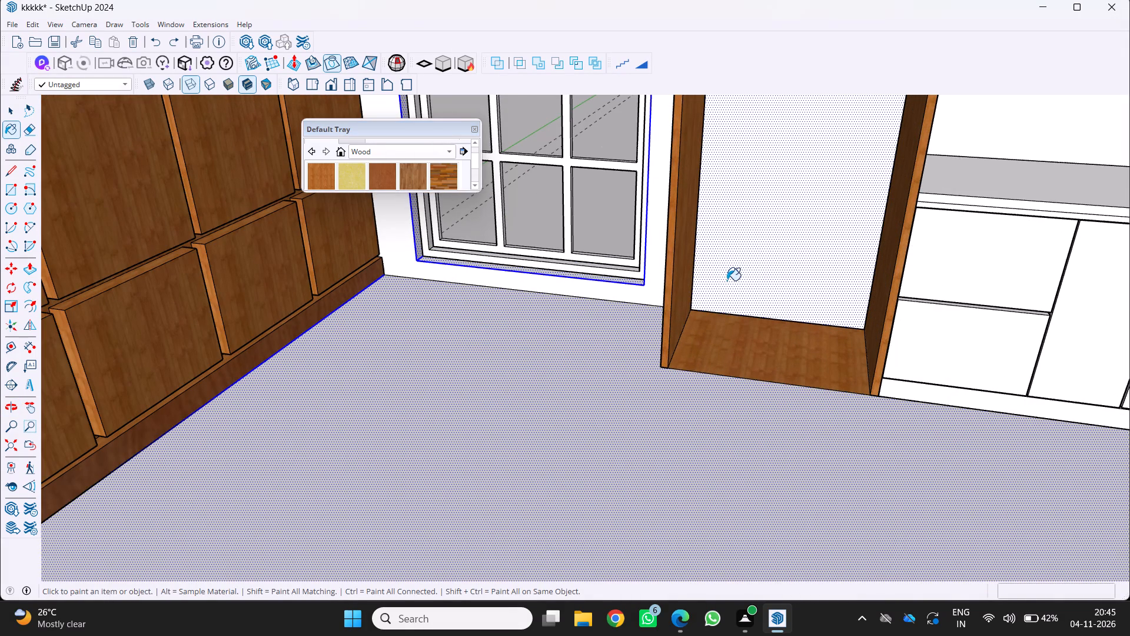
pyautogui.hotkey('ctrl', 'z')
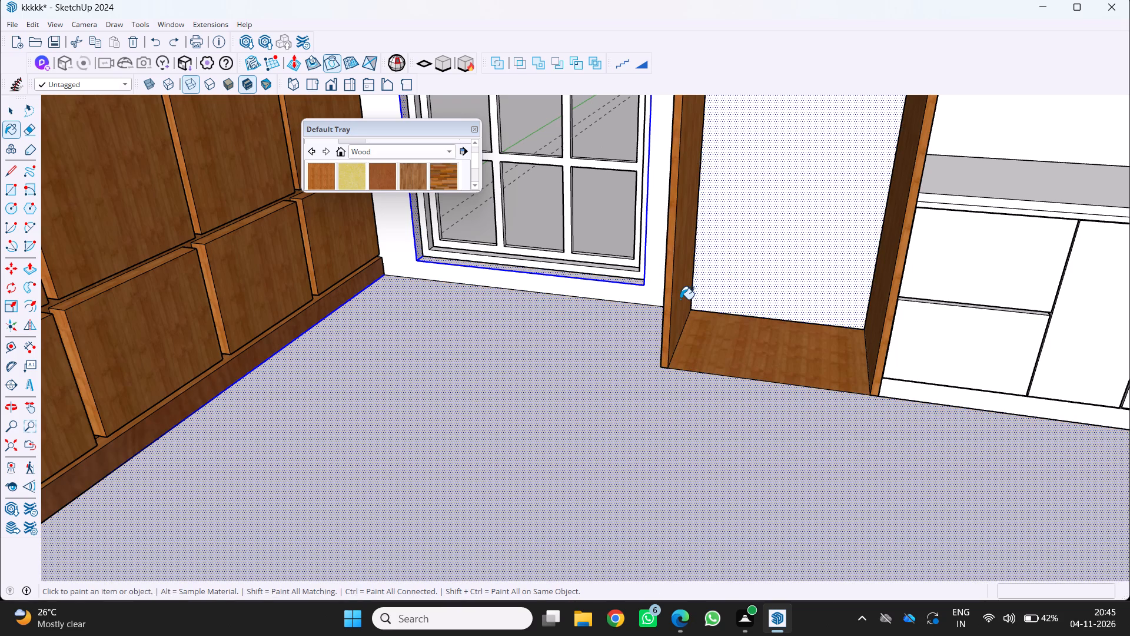
# Draw a 79 cm line across the niche's back wall, just above the niche's base, between its inner sides.
pyautogui.press('l')
pyautogui.scroll(13, 682, 310)
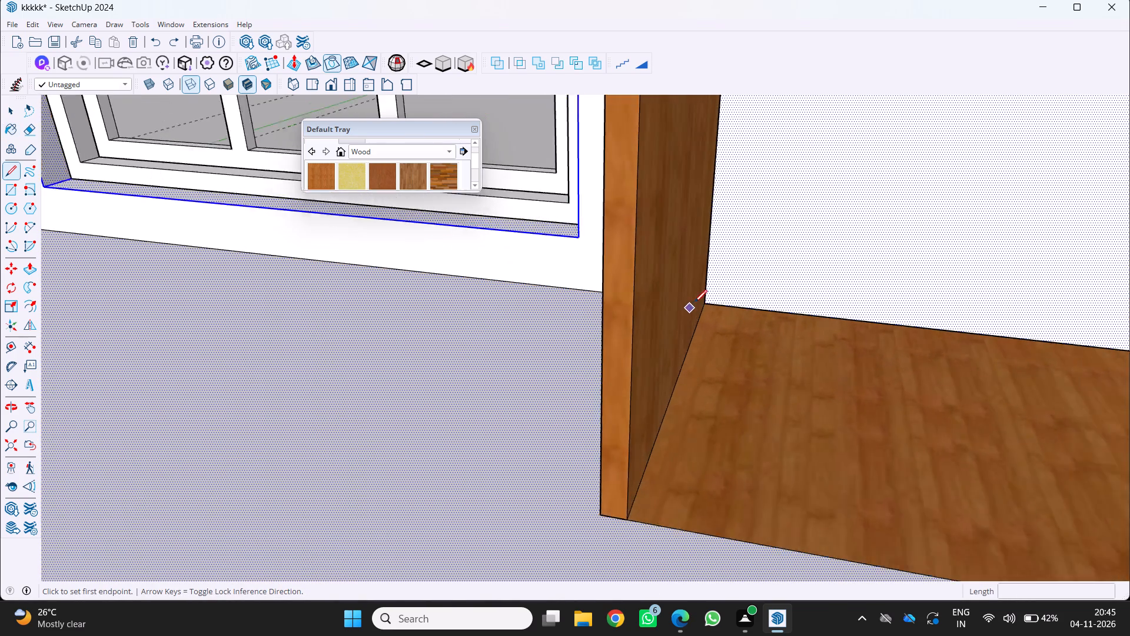
pyautogui.scroll(4, 697, 303)
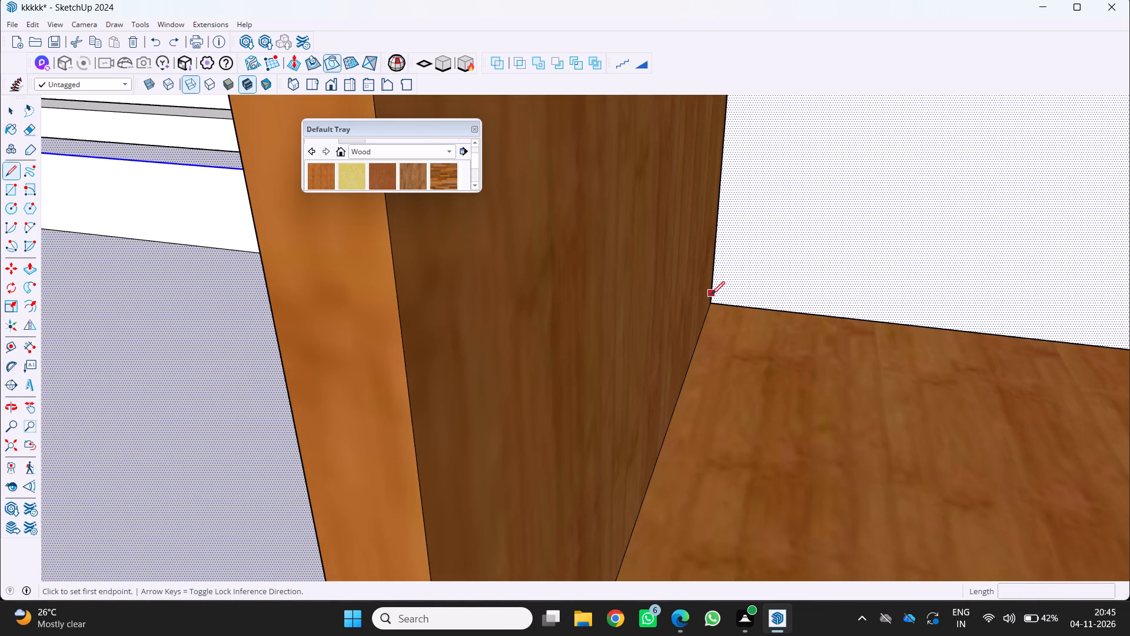
pyautogui.click(713, 293)
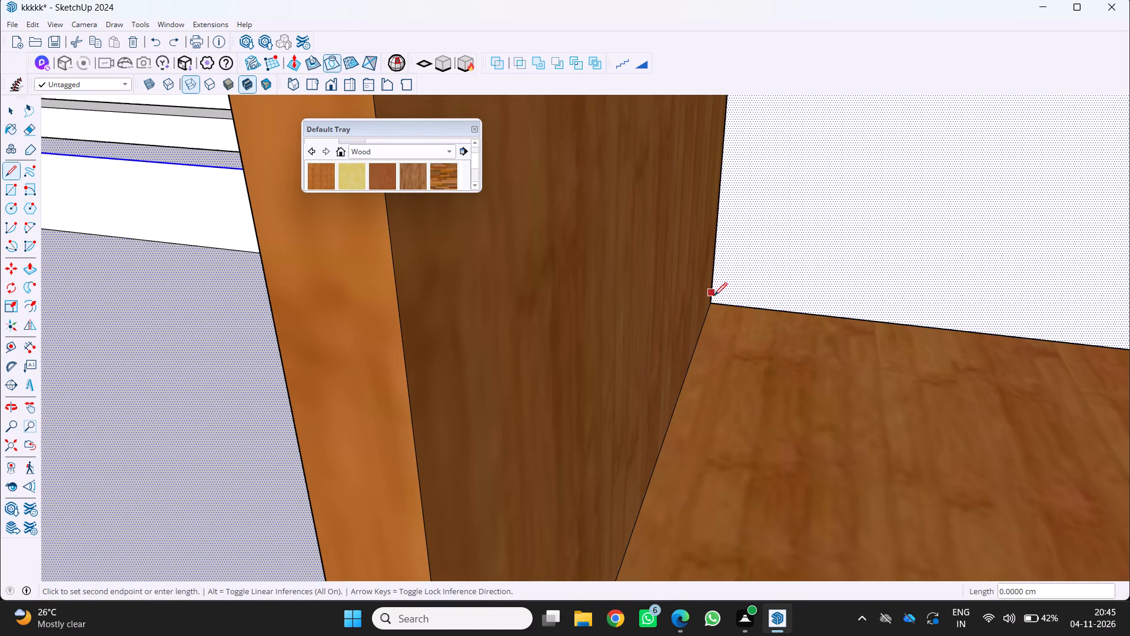
pyautogui.scroll(-5, 714, 298)
pyautogui.scroll(-5, 805, 314)
pyautogui.scroll(3, 1129, 322)
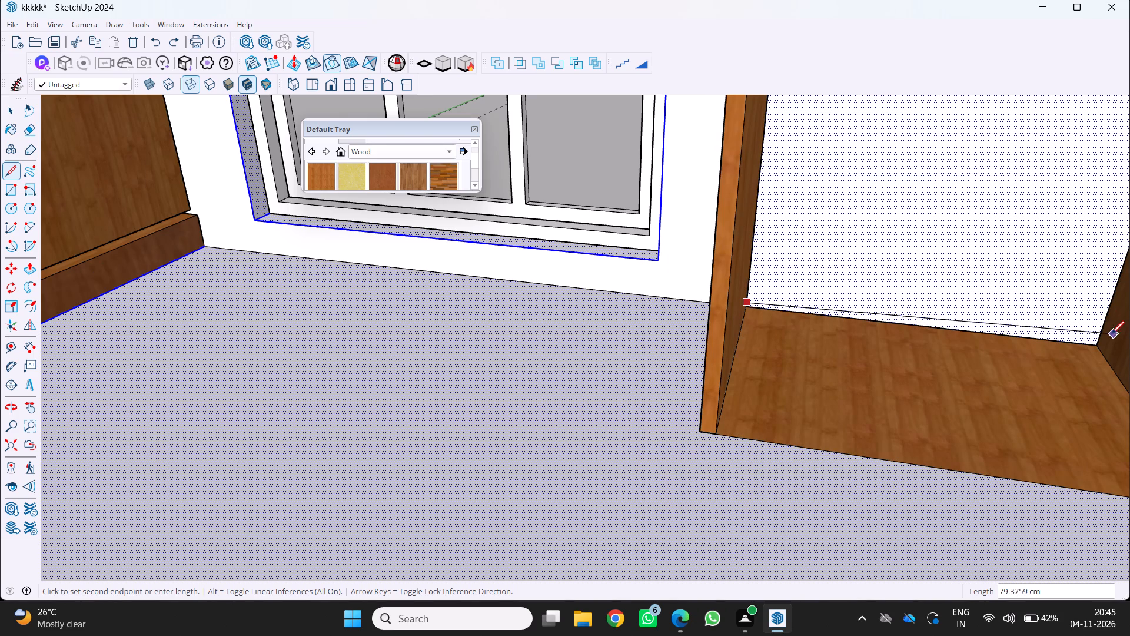
pyautogui.click(1103, 337)
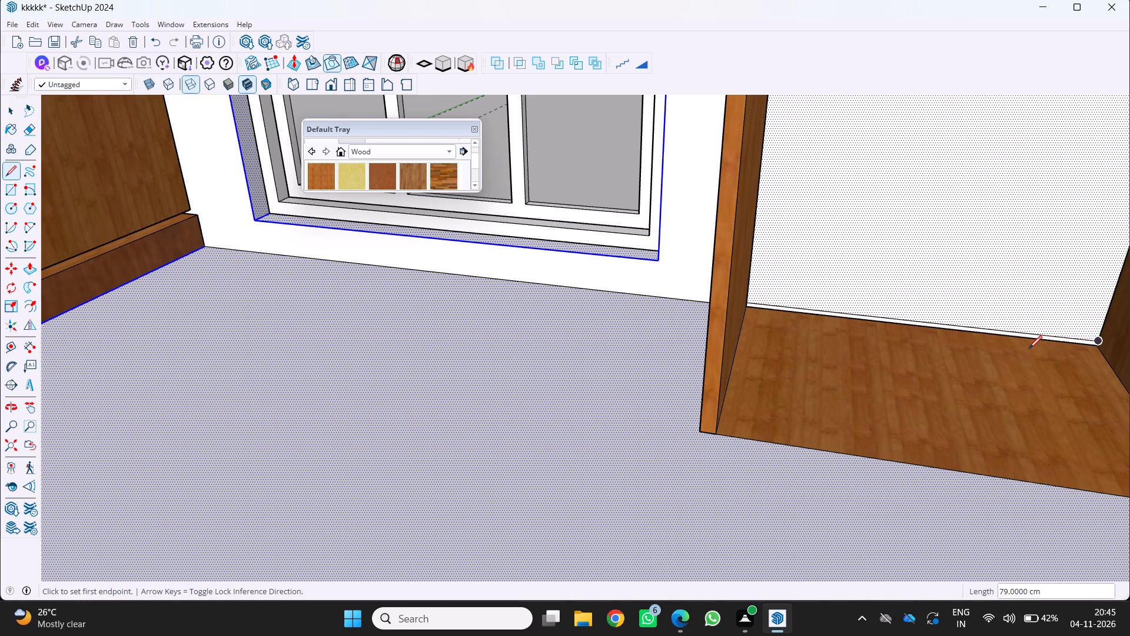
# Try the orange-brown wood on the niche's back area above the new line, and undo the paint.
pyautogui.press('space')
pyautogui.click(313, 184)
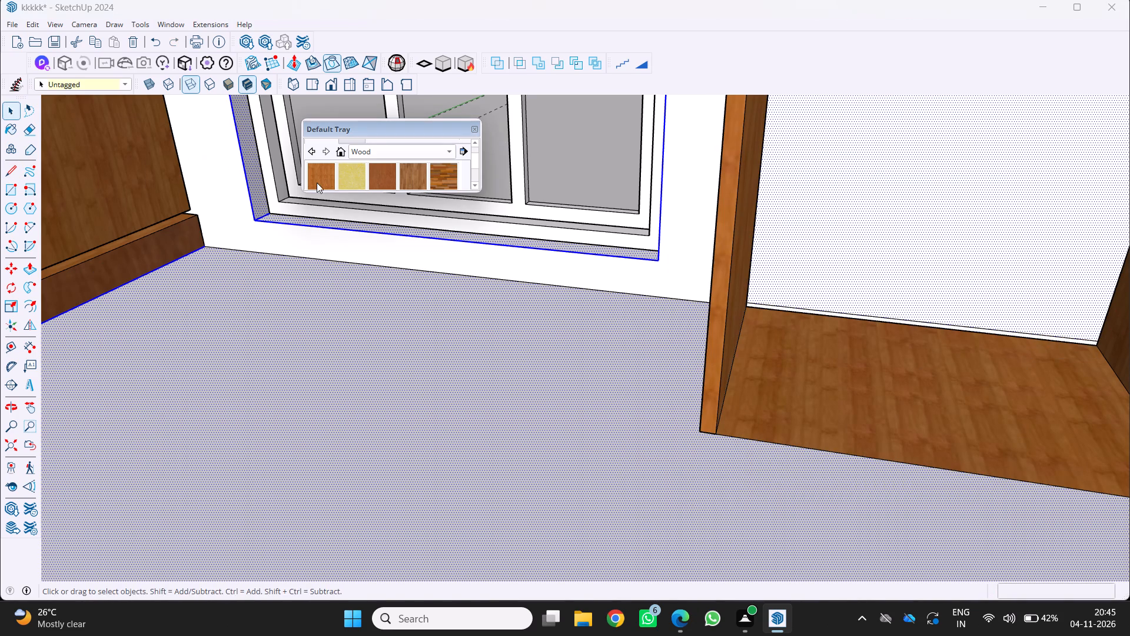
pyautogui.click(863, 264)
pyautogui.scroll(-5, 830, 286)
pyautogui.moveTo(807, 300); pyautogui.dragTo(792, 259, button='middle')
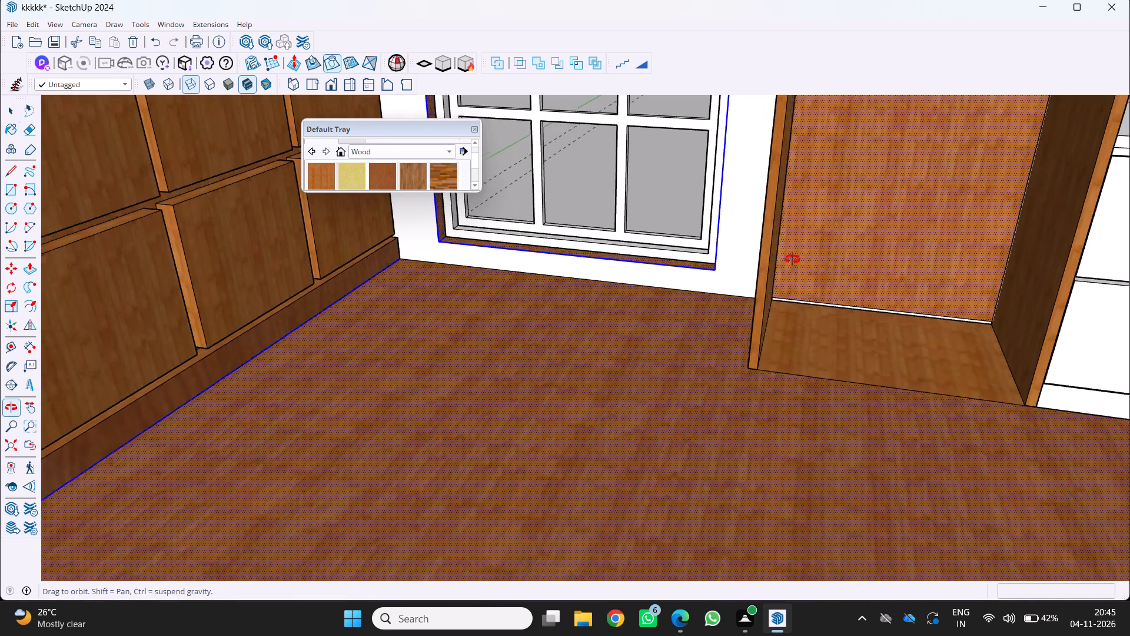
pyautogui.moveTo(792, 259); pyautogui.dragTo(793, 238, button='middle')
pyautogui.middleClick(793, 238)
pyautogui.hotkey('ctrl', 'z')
# Paint the whole kitchen unit group, including wall cabinets, base units and shelves, in the orange-brown wood.
pyautogui.scroll(-5, 780, 276)
pyautogui.scroll(-2, 709, 381)
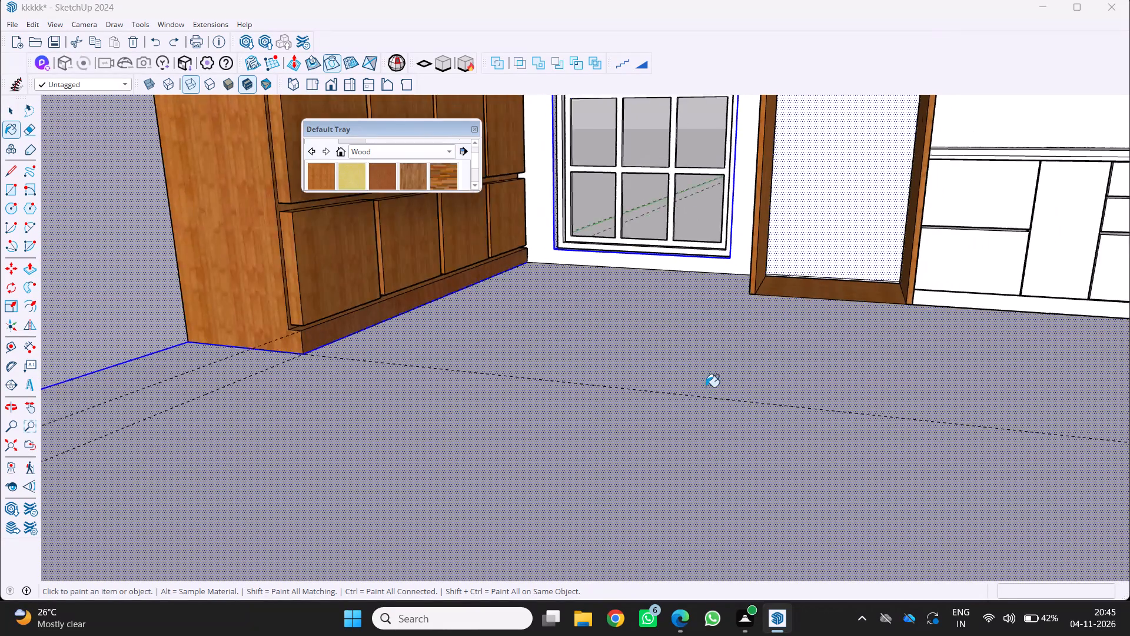
pyautogui.scroll(-7, 706, 387)
pyautogui.moveTo(641, 438); pyautogui.dragTo(677, 393, button='middle')
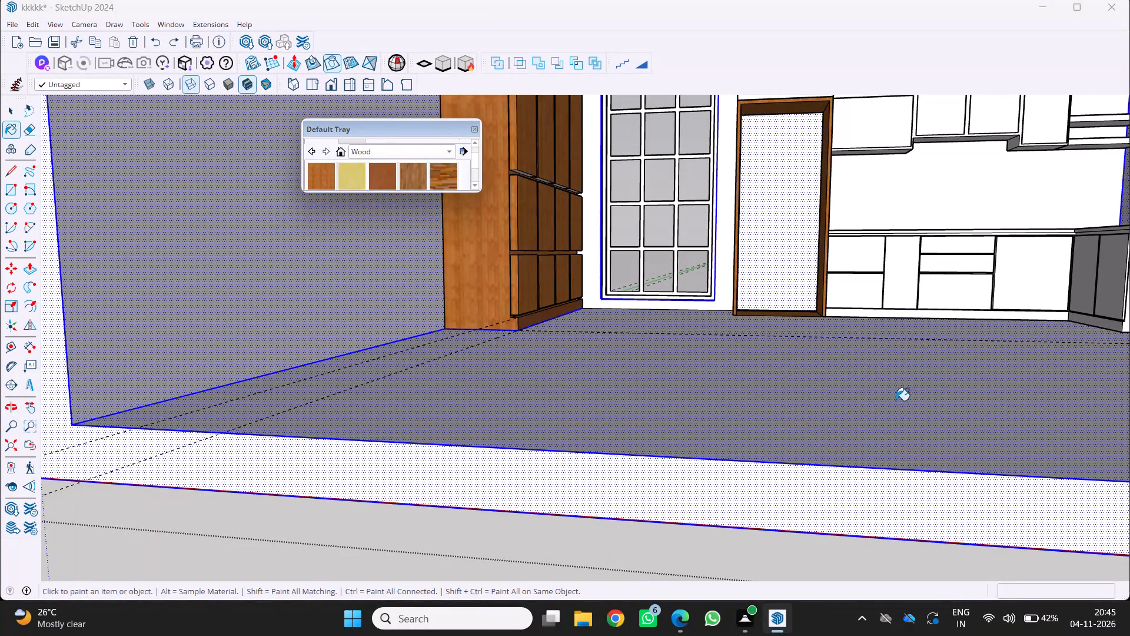
pyautogui.scroll(-1, 861, 227)
pyautogui.moveTo(852, 230); pyautogui.dragTo(670, 239, button='middle')
pyautogui.scroll(-5, 670, 239)
pyautogui.moveTo(712, 221); pyautogui.dragTo(792, 259, button='middle')
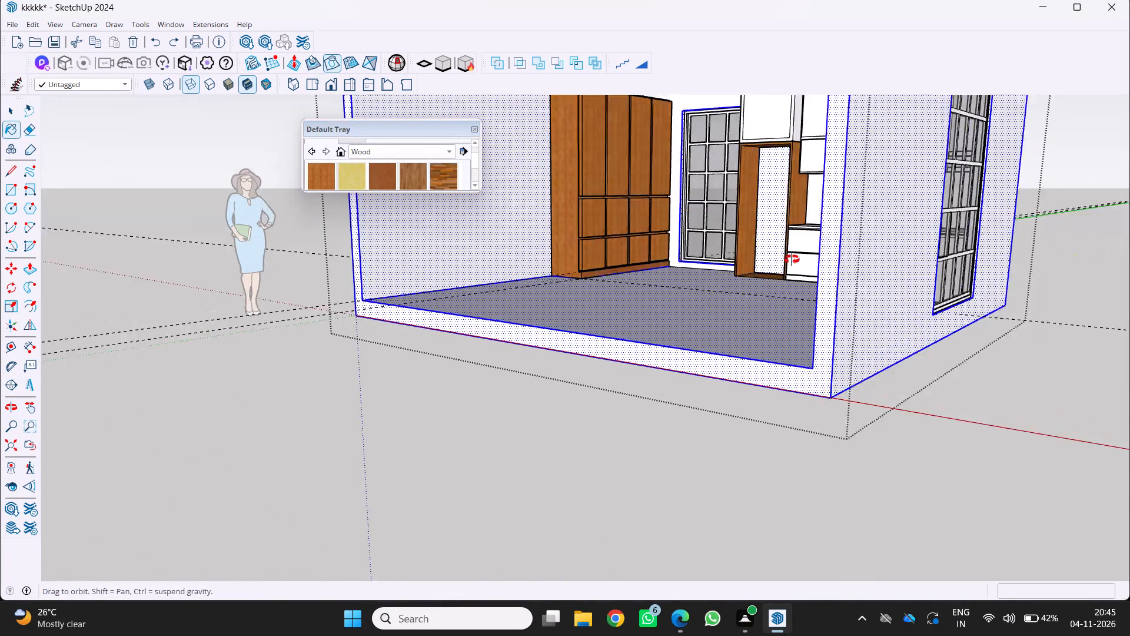
pyautogui.moveTo(792, 259); pyautogui.dragTo(882, 279, button='middle')
pyautogui.scroll(8, 809, 155)
pyautogui.click(818, 236)
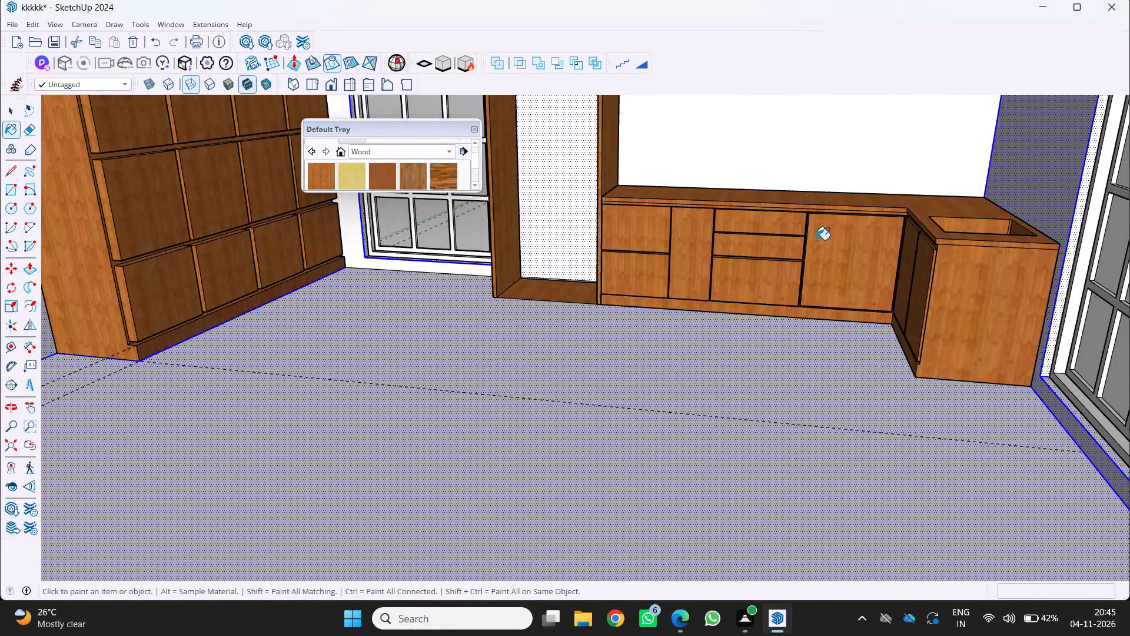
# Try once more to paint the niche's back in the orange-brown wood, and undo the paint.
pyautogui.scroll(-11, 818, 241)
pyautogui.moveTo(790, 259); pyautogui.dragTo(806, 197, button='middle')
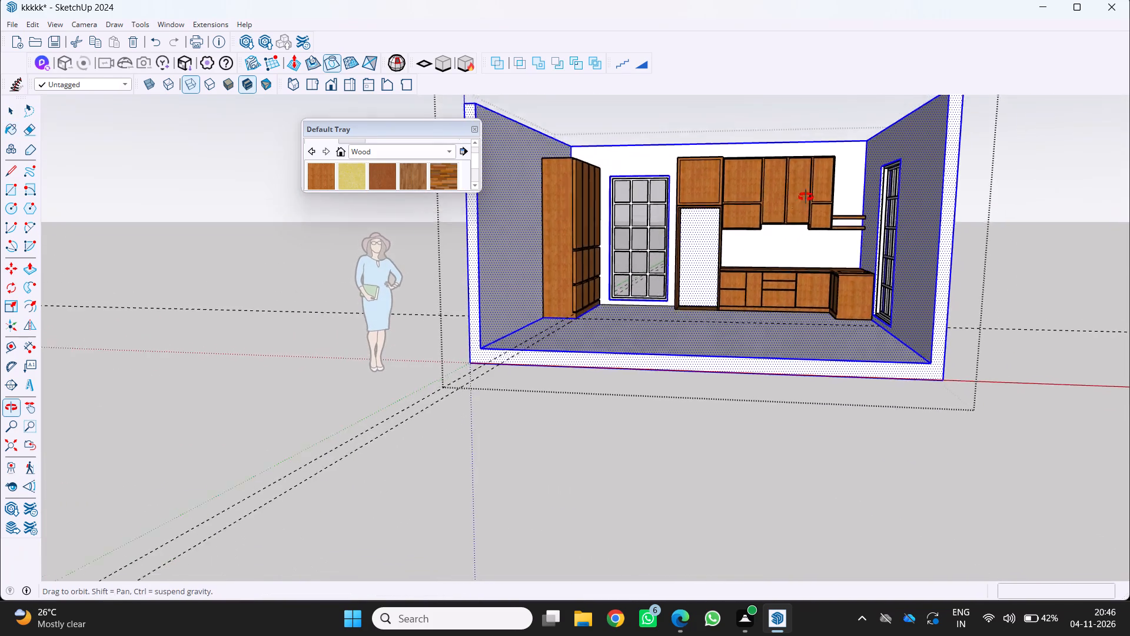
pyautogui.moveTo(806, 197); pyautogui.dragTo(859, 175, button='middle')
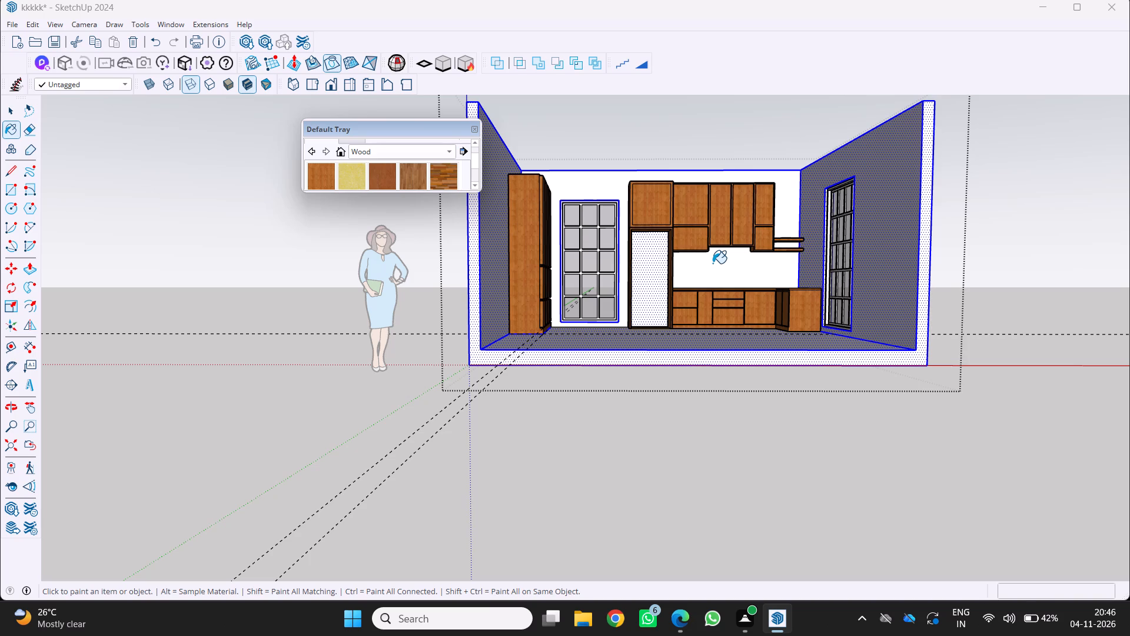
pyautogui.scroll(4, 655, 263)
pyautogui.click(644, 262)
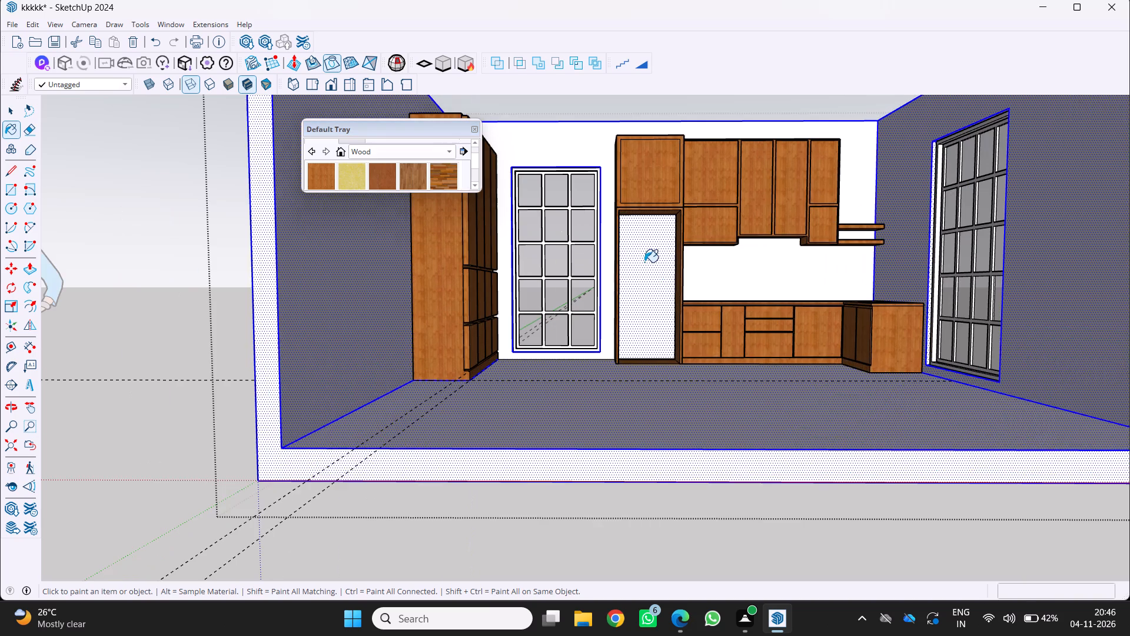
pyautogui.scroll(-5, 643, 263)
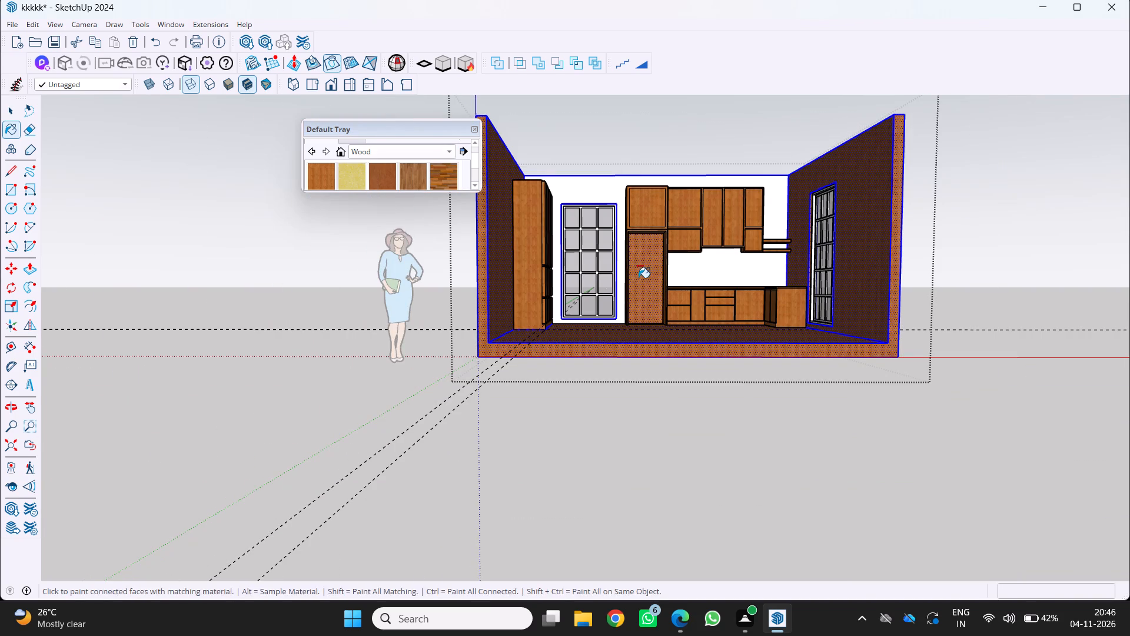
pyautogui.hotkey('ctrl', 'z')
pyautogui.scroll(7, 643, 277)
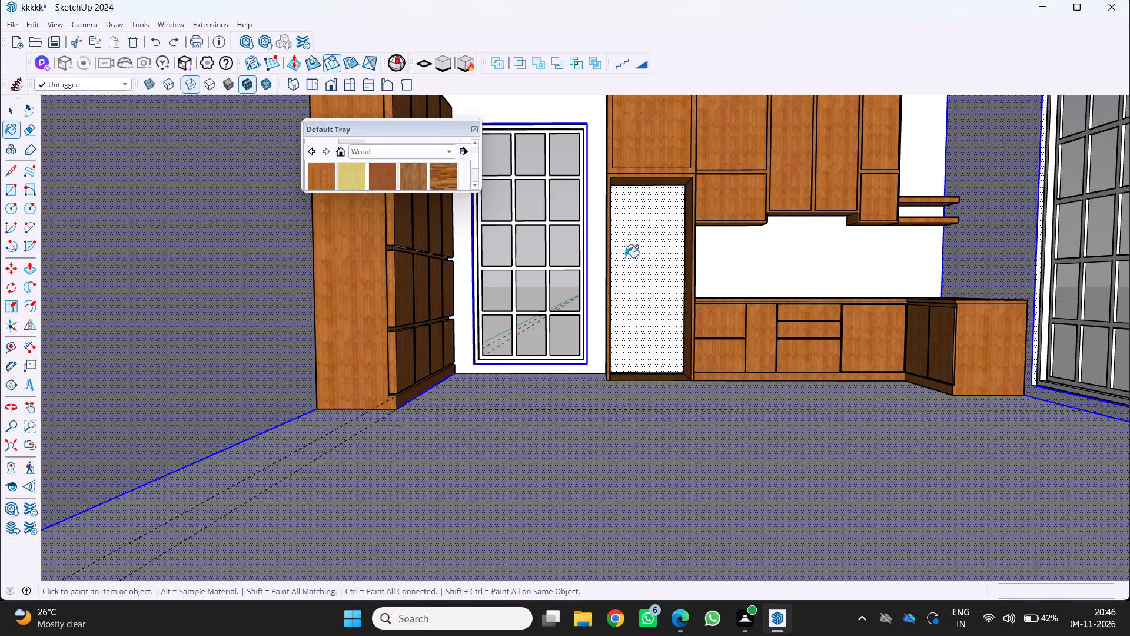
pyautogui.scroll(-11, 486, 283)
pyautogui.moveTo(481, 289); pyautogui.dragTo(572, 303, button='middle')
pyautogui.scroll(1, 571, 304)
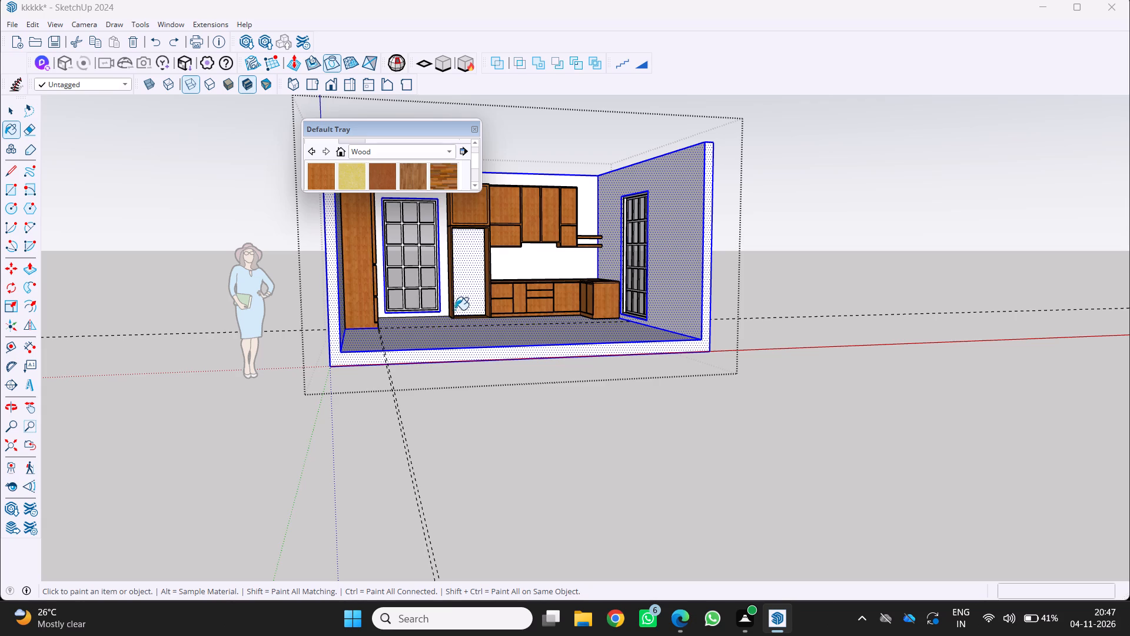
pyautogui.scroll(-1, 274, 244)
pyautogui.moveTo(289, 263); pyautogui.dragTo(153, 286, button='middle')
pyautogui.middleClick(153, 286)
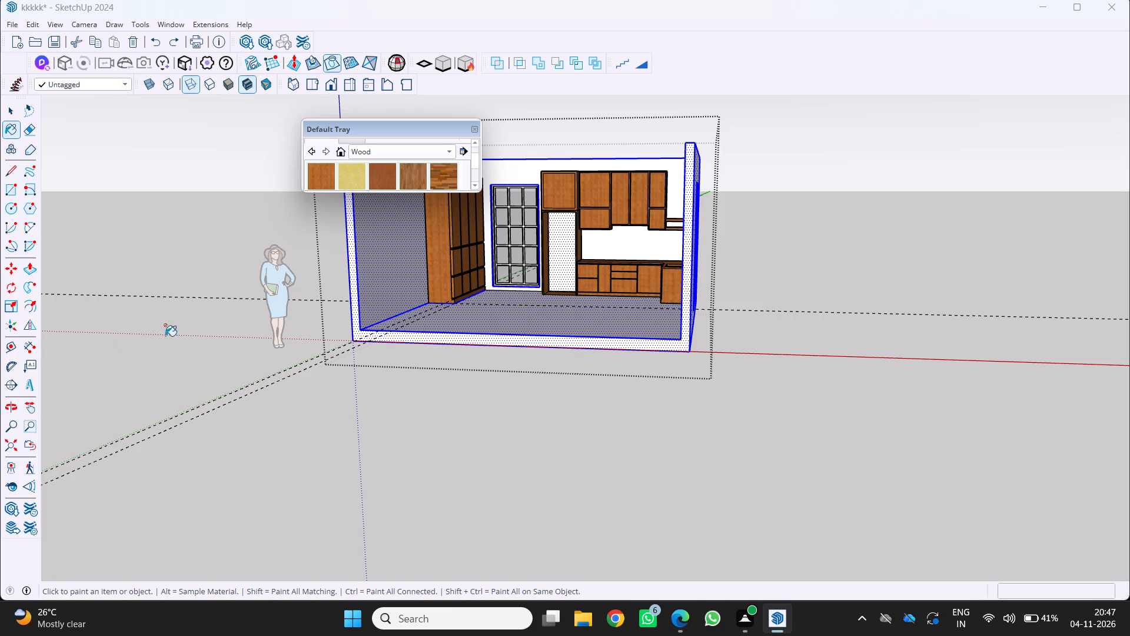
# Open the kitchen unit group for editing and select the base units with their worktop.
pyautogui.scroll(10, 642, 234)
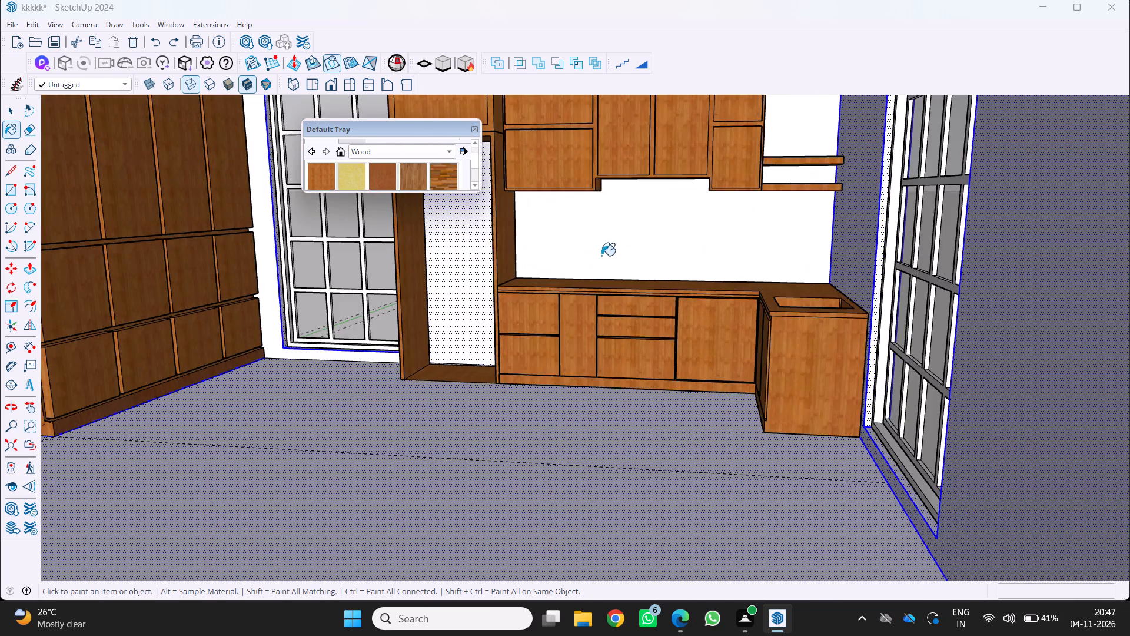
pyautogui.scroll(4, 608, 275)
pyautogui.moveTo(608, 275); pyautogui.dragTo(591, 316, button='middle')
pyautogui.scroll(3, 664, 296)
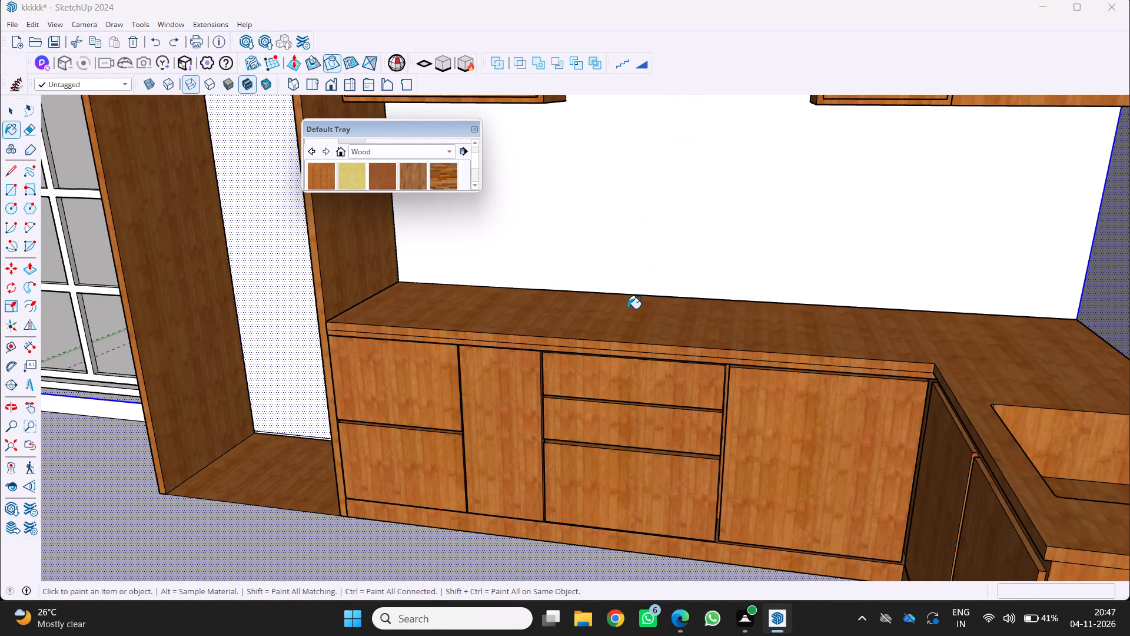
pyautogui.scroll(1, 633, 307)
pyautogui.scroll(-5, 634, 306)
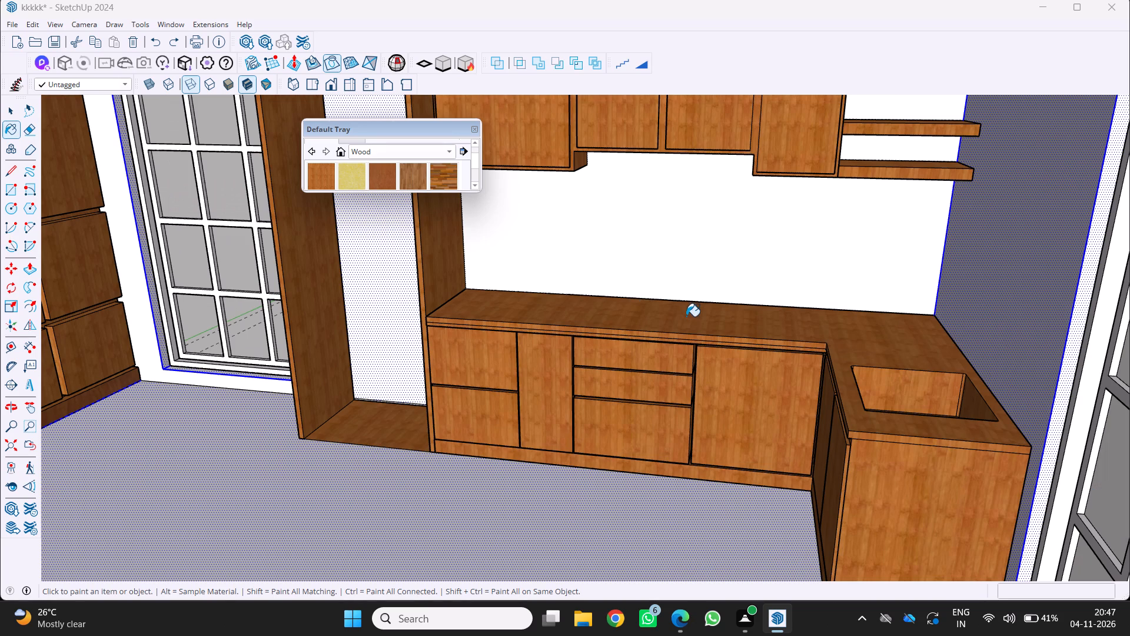
pyautogui.press('space')
pyautogui.tripleClick(679, 312)
pyautogui.tripleClick(676, 314)
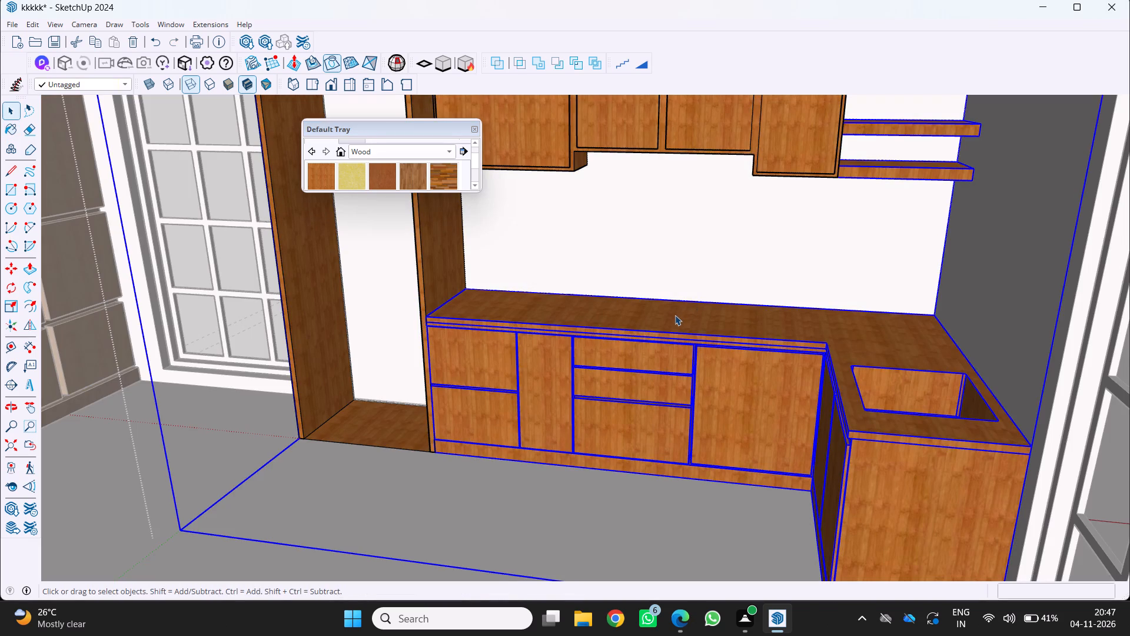
# Paint the L-shaped worktop's top face inside the base unit group with the light grey marble from the Stone materials.
pyautogui.moveTo(668, 320); pyautogui.dragTo(653, 410, button='middle')
pyautogui.scroll(3, 656, 395)
pyautogui.doubleClick(658, 390)
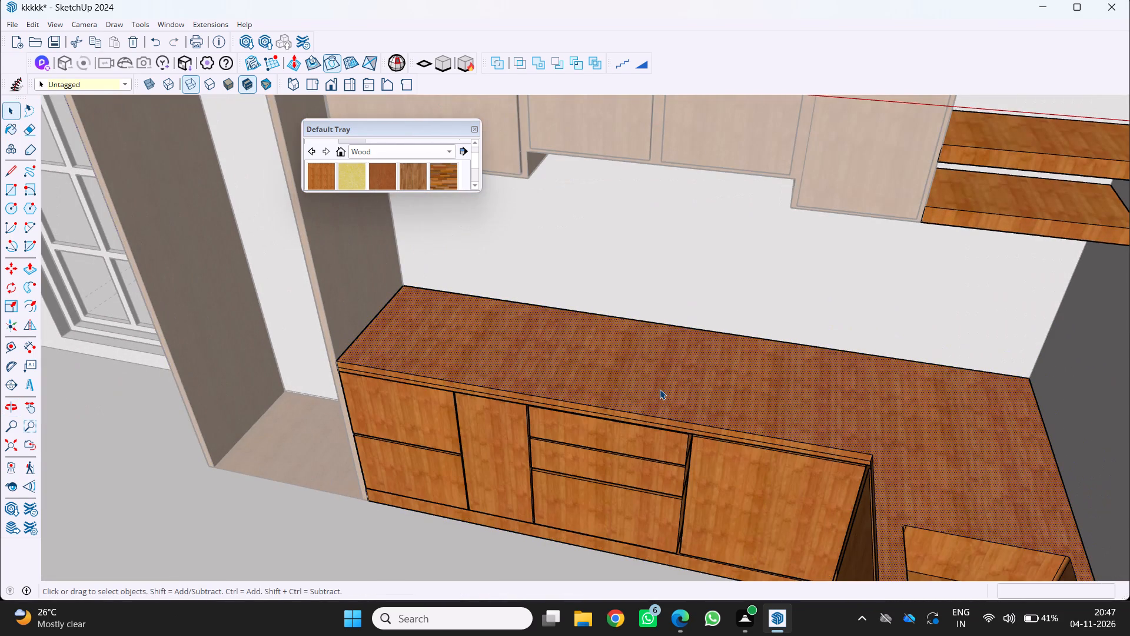
pyautogui.moveTo(660, 389); pyautogui.dragTo(736, 252, button='middle')
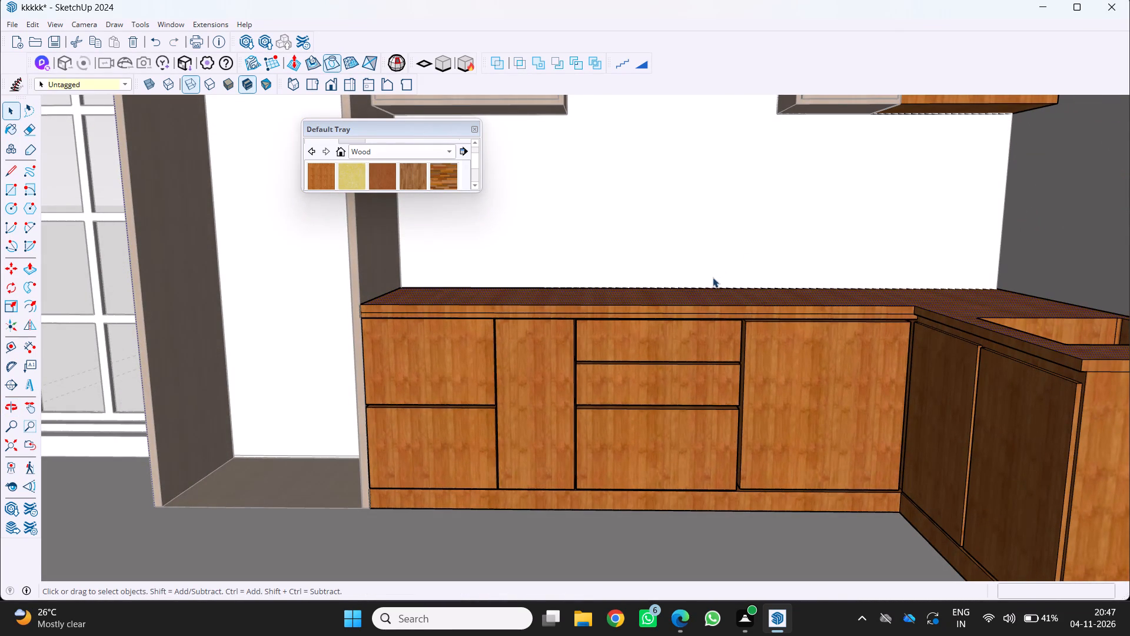
pyautogui.click(425, 151)
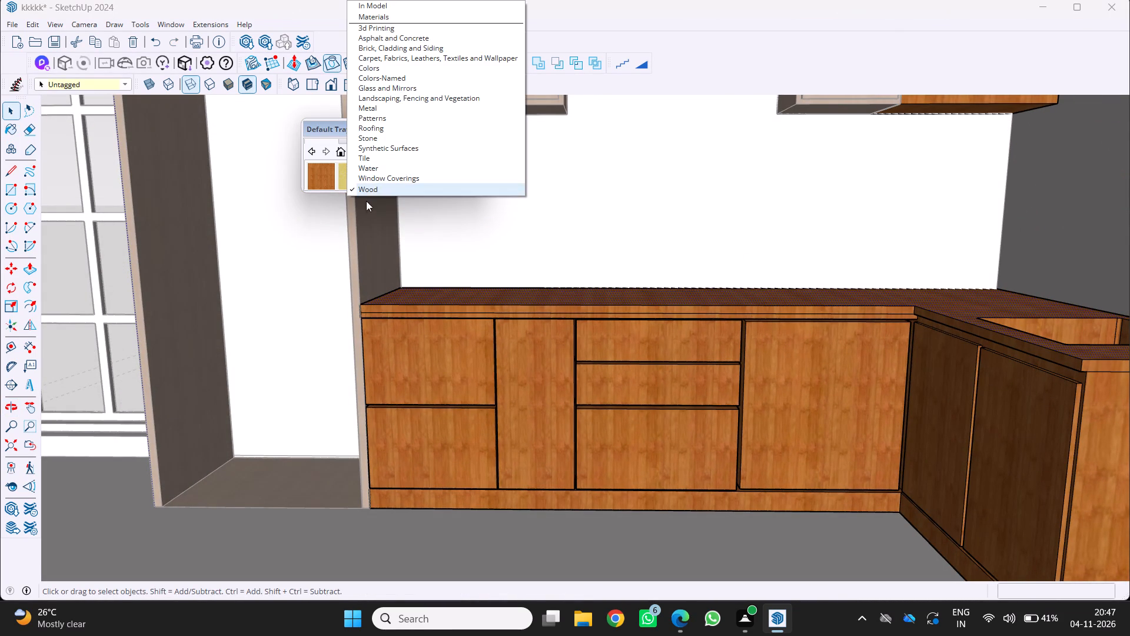
pyautogui.click(363, 135)
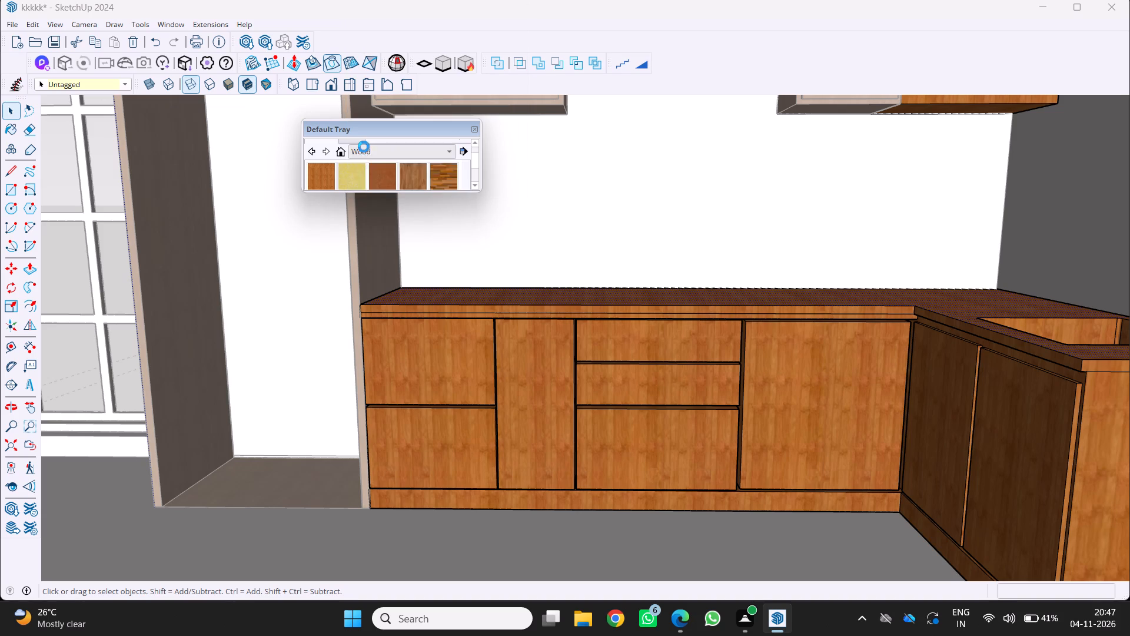
pyautogui.click(320, 175)
pyautogui.scroll(2, 432, 285)
pyautogui.moveTo(432, 285); pyautogui.dragTo(336, 415, button='middle')
pyautogui.click(433, 376)
# Paint the sink drain's ring and centre disc in the mottled grey metal from the Metal materials.
pyautogui.scroll(-9, 448, 374)
pyautogui.moveTo(474, 339); pyautogui.dragTo(500, 344, button='middle')
pyautogui.scroll(1, 478, 342)
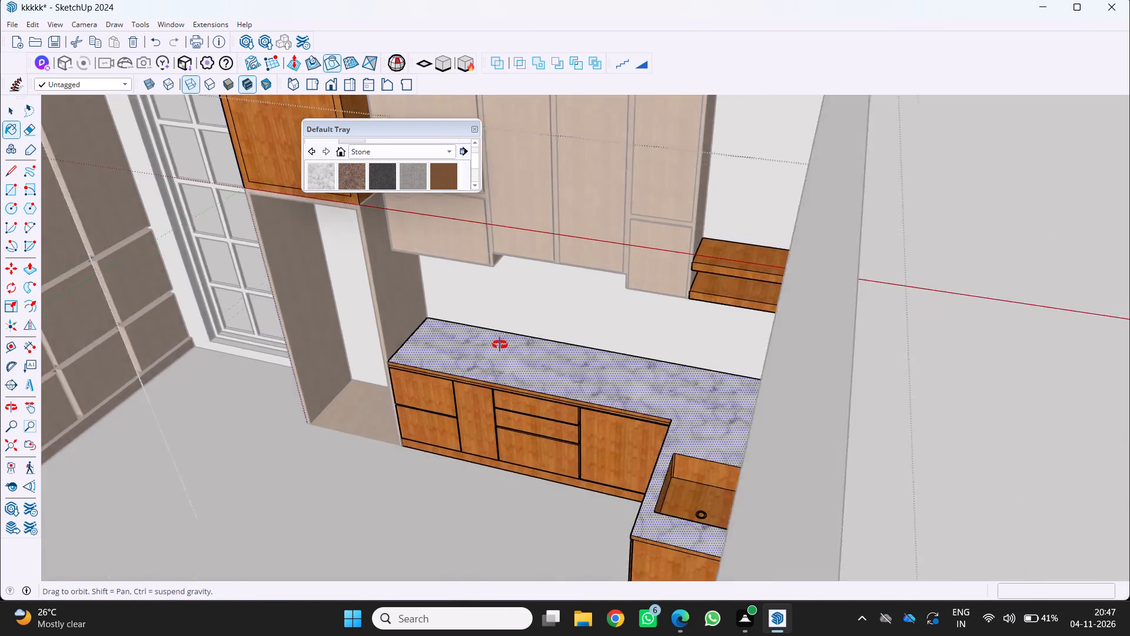
pyautogui.moveTo(500, 344); pyautogui.dragTo(643, 267, button='middle')
pyautogui.scroll(3, 714, 335)
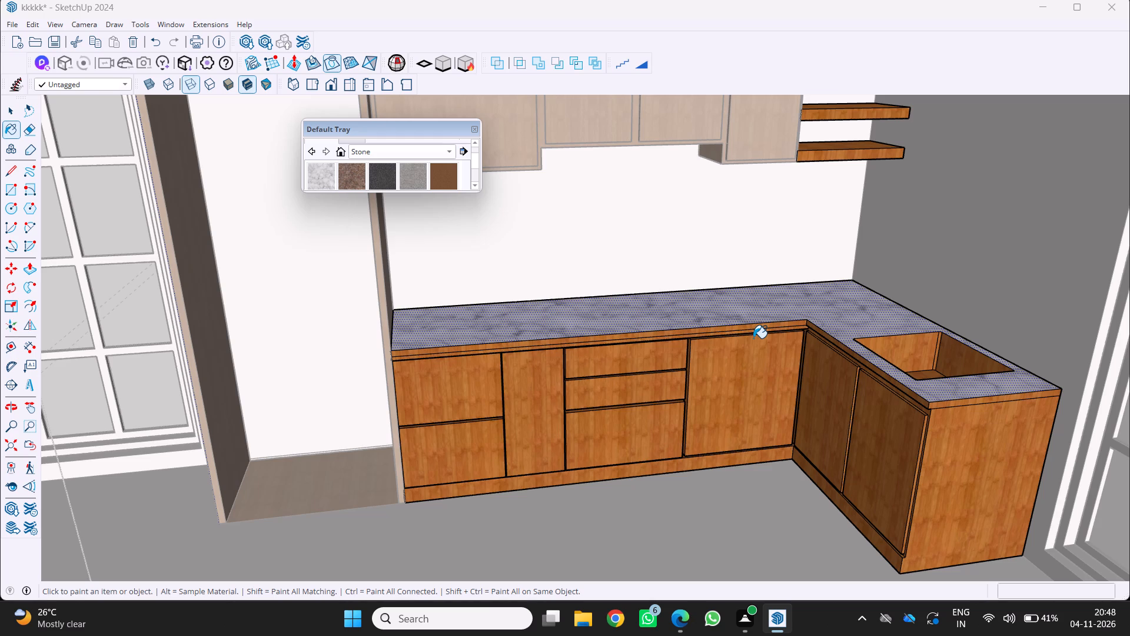
pyautogui.click(418, 149)
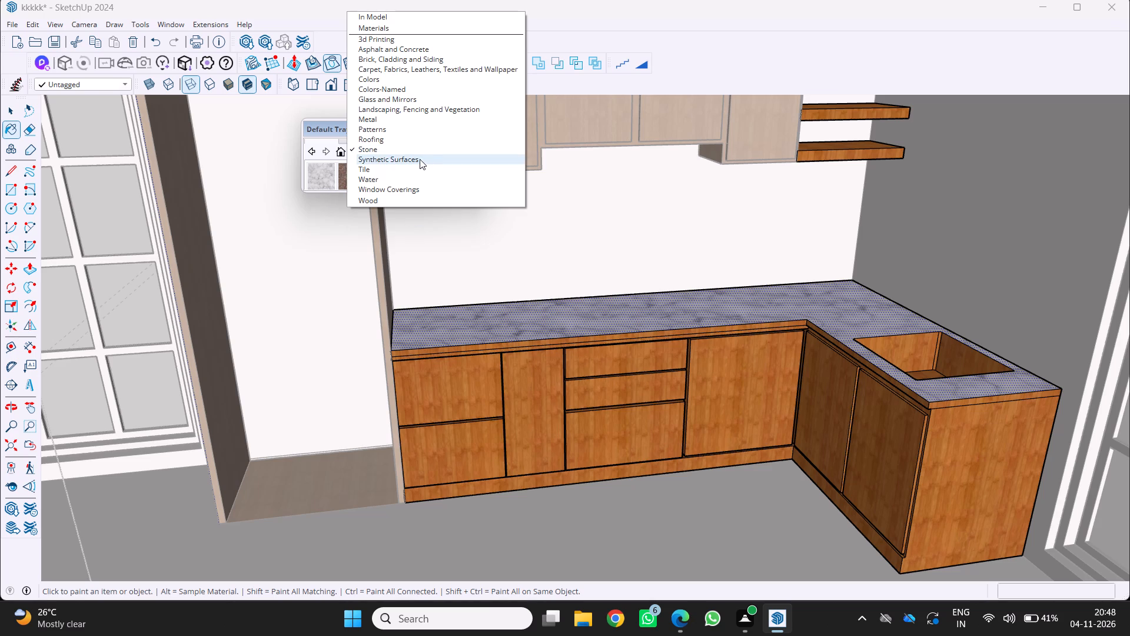
pyautogui.click(368, 120)
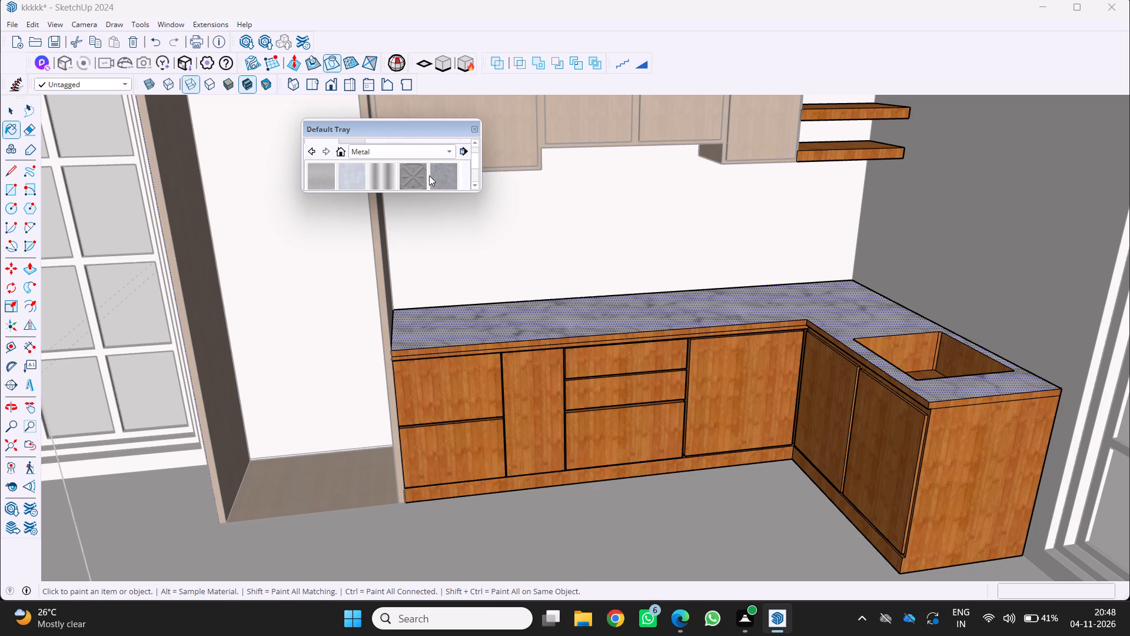
pyautogui.click(441, 178)
pyautogui.scroll(4, 871, 409)
pyautogui.moveTo(914, 352); pyautogui.dragTo(898, 419, button='middle')
pyautogui.scroll(2, 935, 511)
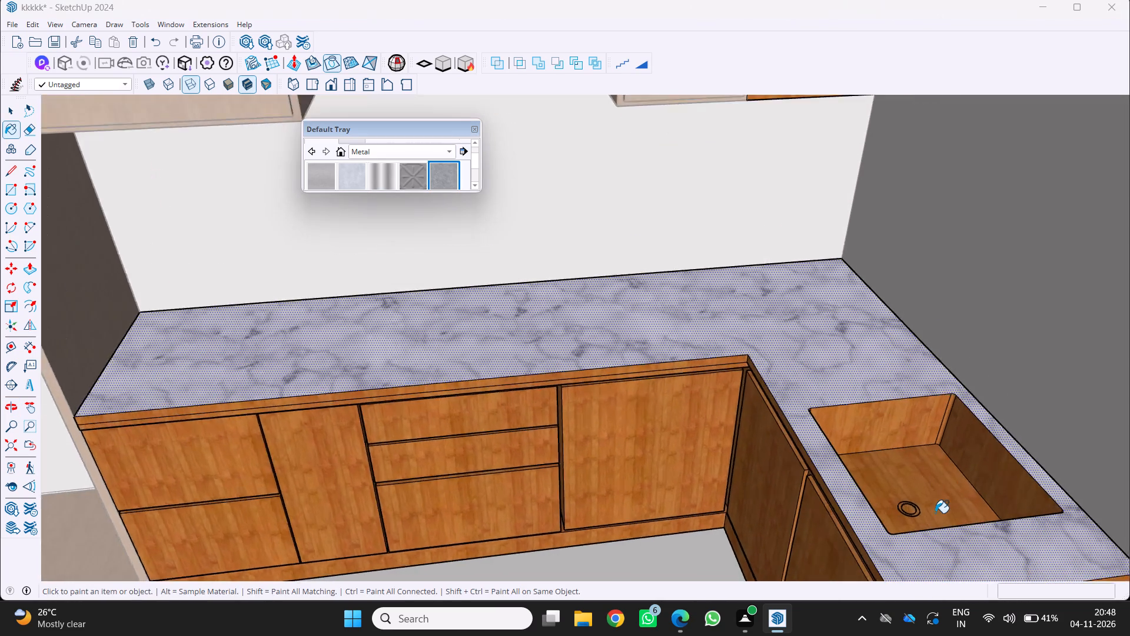
pyautogui.scroll(19, 935, 513)
pyautogui.click(877, 512)
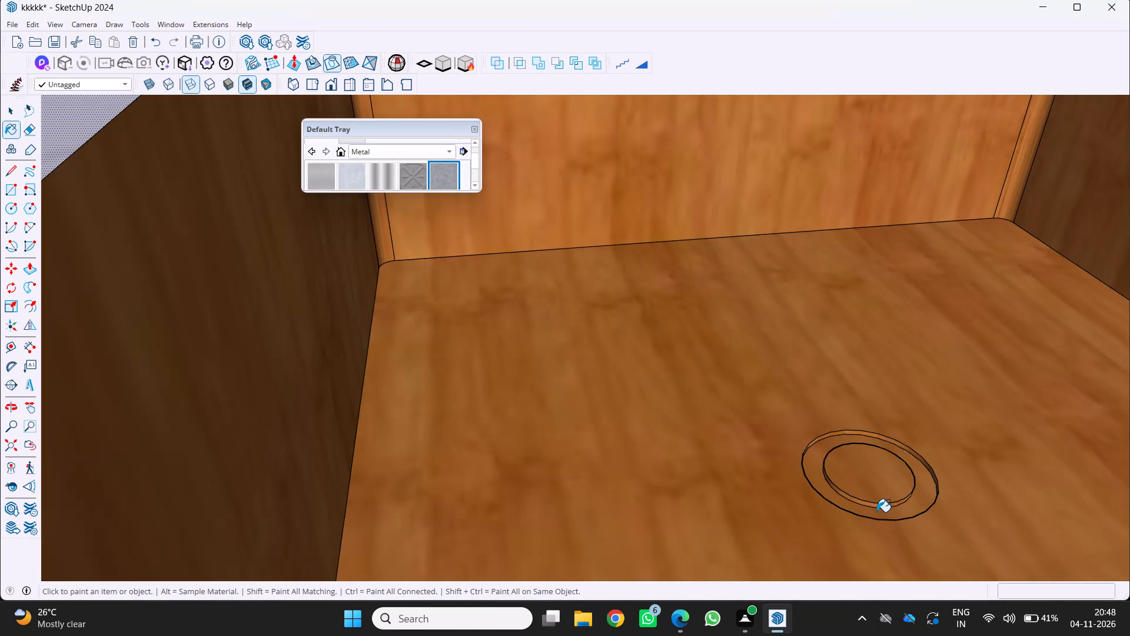
pyautogui.scroll(4, 880, 471)
pyautogui.click(878, 465)
# Paint the drain's thin outer and inner rim edges in the same mottled grey metal.
pyautogui.scroll(5, 906, 441)
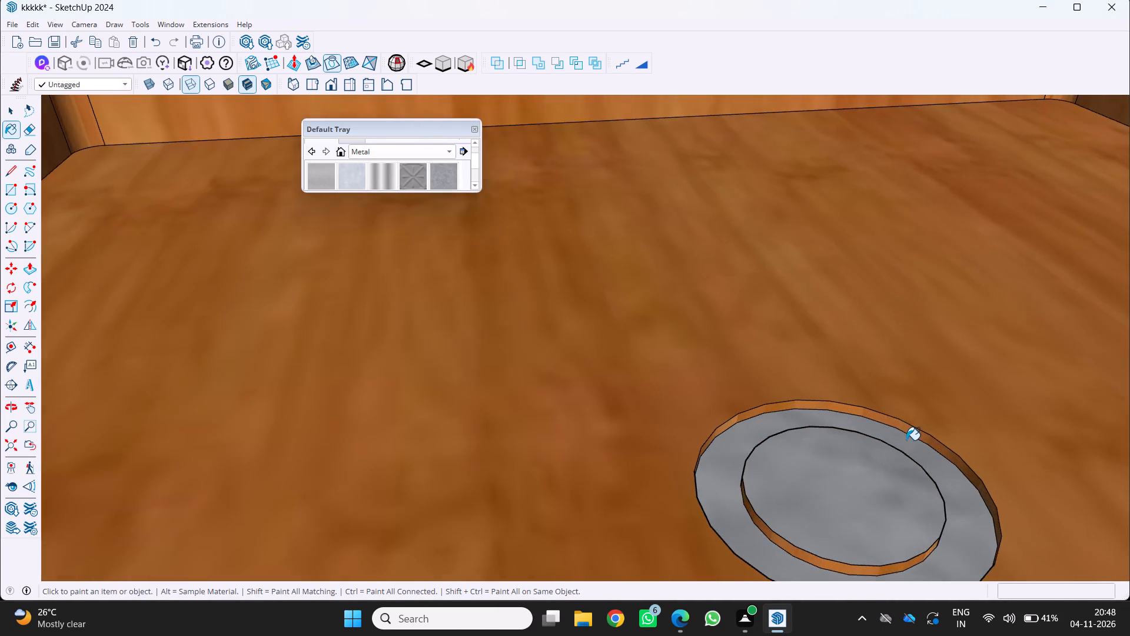
pyautogui.scroll(3, 906, 440)
pyautogui.click(910, 432)
pyautogui.click(913, 426)
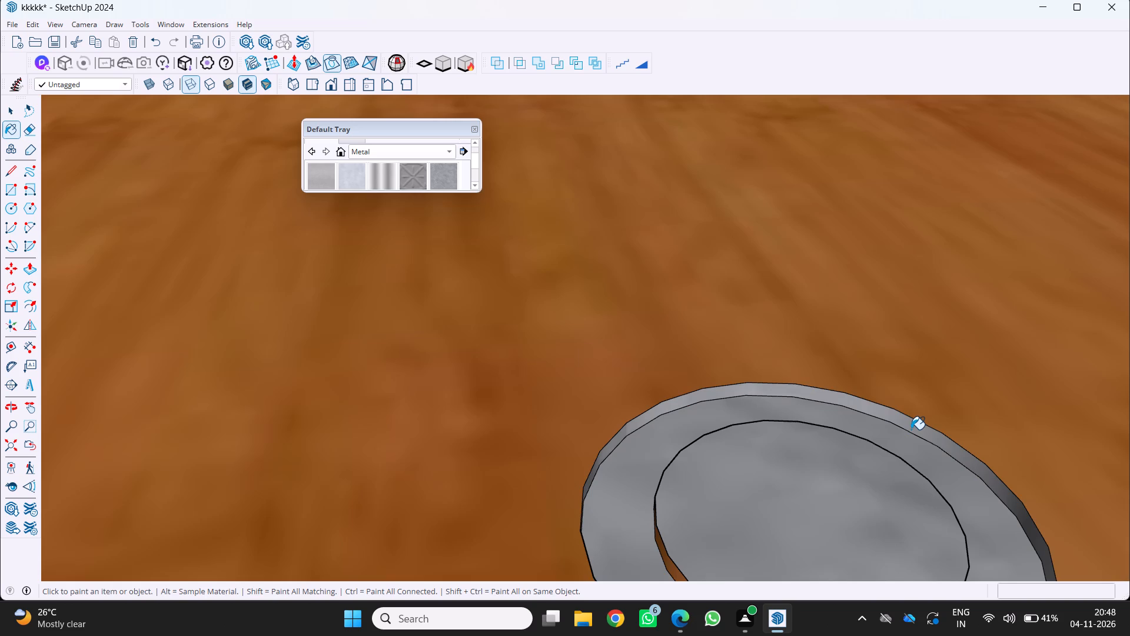
pyautogui.scroll(-17, 909, 430)
pyautogui.scroll(12, 890, 454)
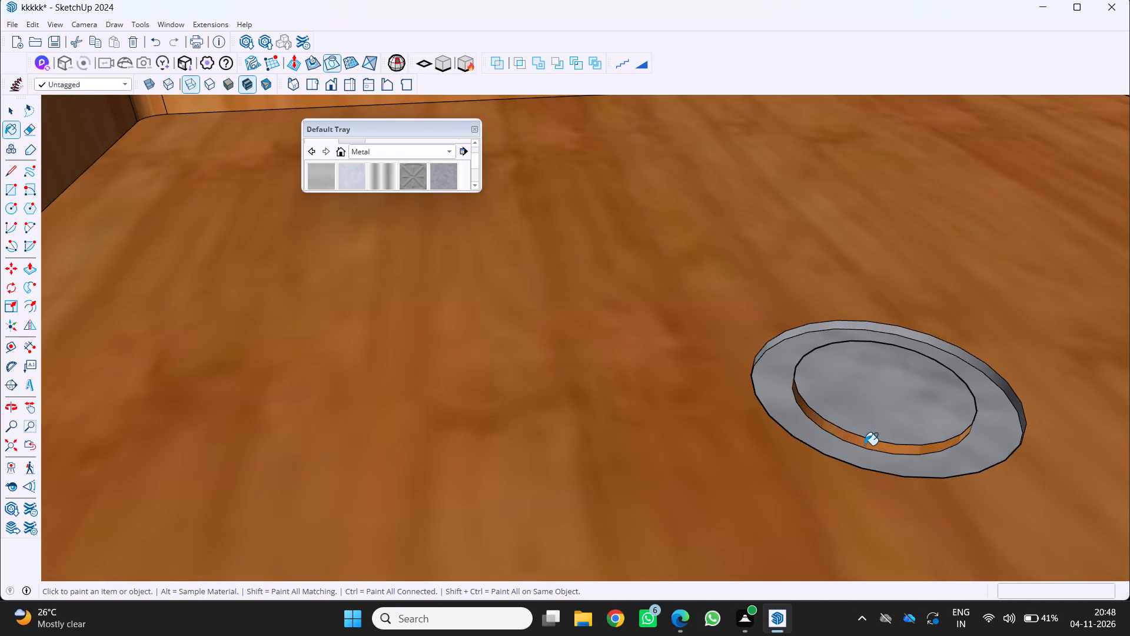
pyautogui.click(865, 445)
# Paint the sink basin's back wall, one adjoining rounded corner and the side wall beyond it in the mottled grey metal.
pyautogui.scroll(-13, 858, 446)
pyautogui.moveTo(883, 420); pyautogui.dragTo(1012, 360, button='middle')
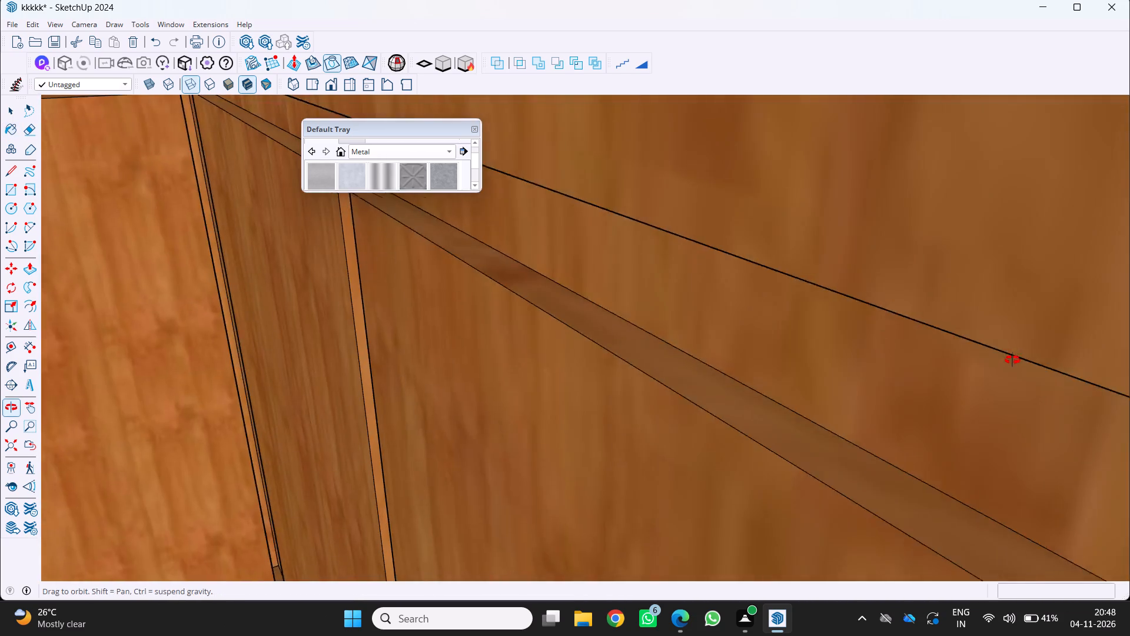
pyautogui.moveTo(1012, 360); pyautogui.dragTo(1006, 370, button='middle')
pyautogui.scroll(-20, 1009, 366)
pyautogui.scroll(-10, 1009, 366)
pyautogui.scroll(-3, 899, 347)
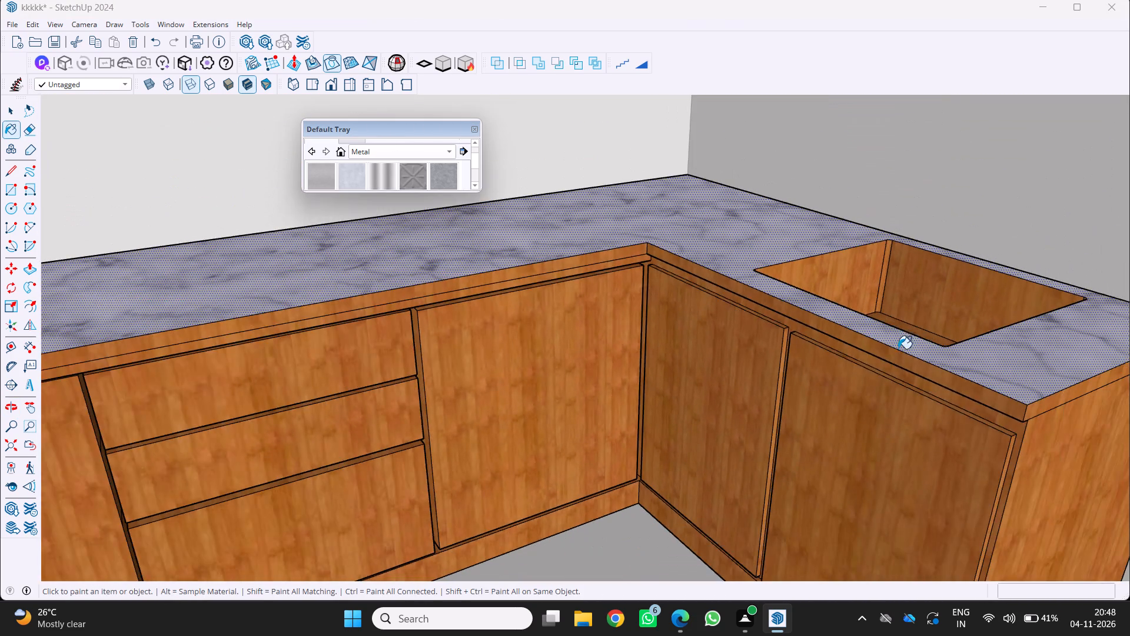
pyautogui.scroll(-3, 898, 349)
pyautogui.moveTo(847, 386); pyautogui.dragTo(636, 435, button='middle')
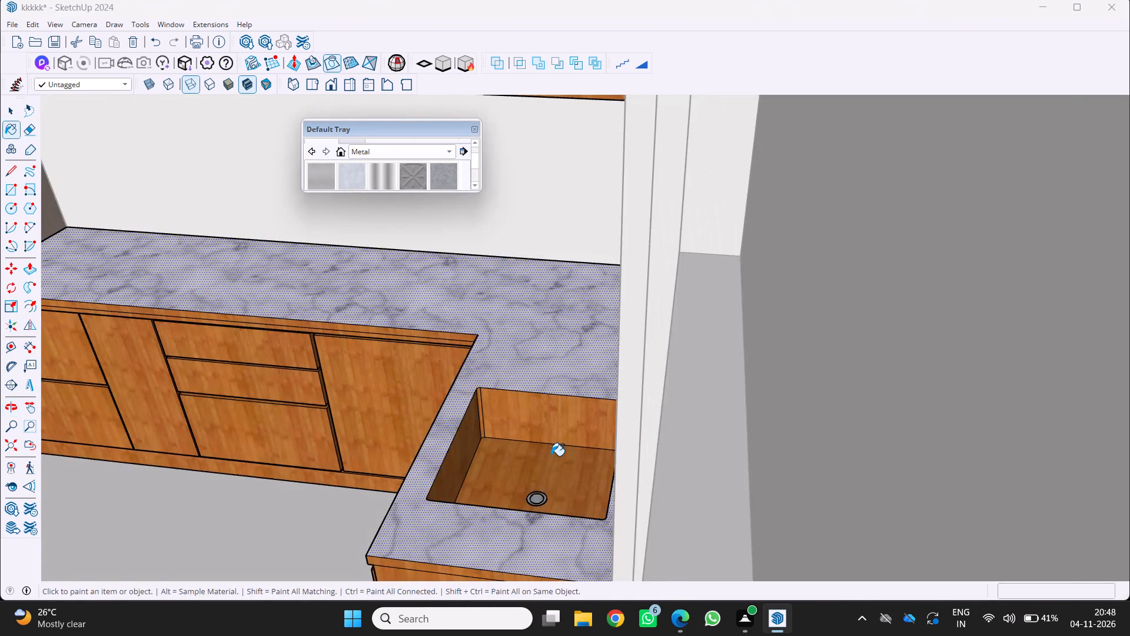
pyautogui.moveTo(551, 456); pyautogui.dragTo(662, 402, button='middle')
pyautogui.scroll(-5, 643, 399)
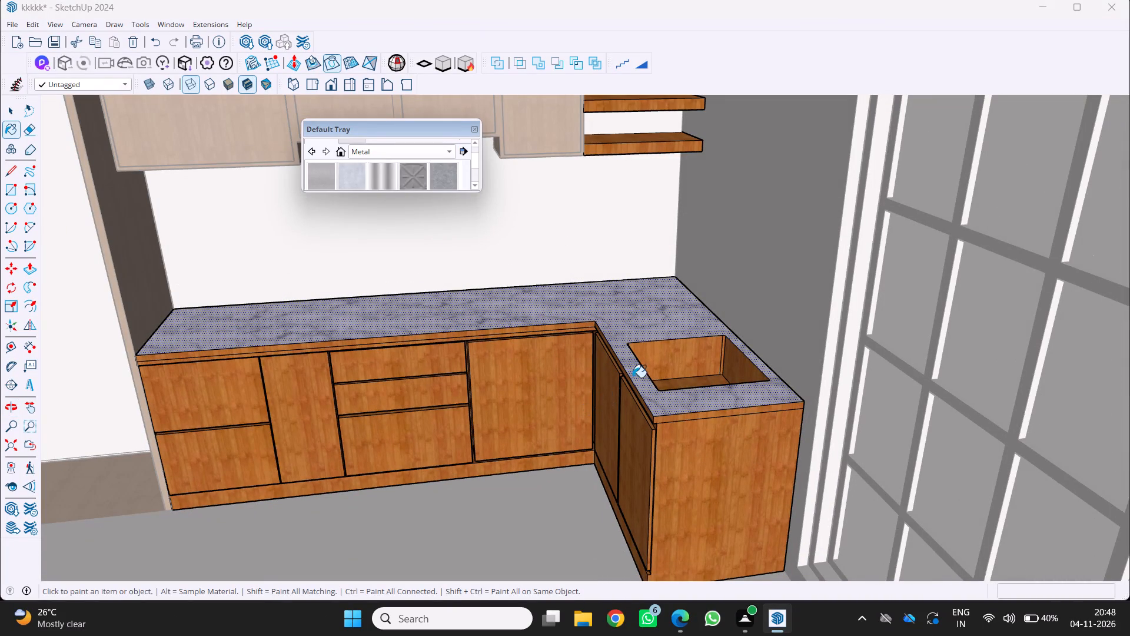
pyautogui.scroll(6, 648, 354)
pyautogui.click(664, 358)
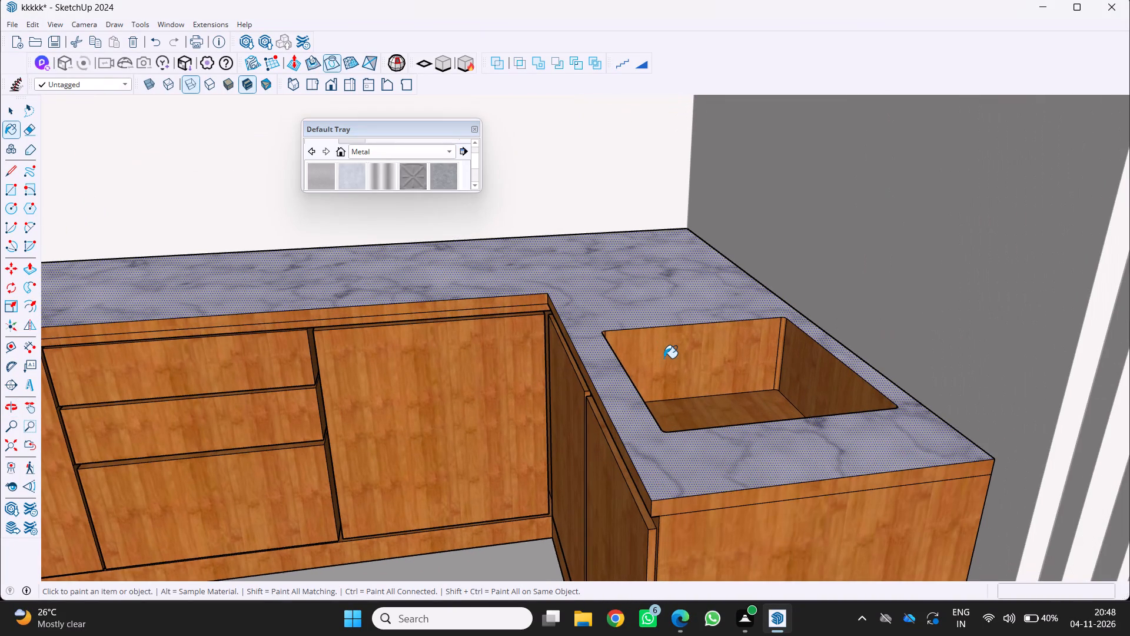
pyautogui.scroll(4, 801, 369)
pyautogui.scroll(6, 764, 334)
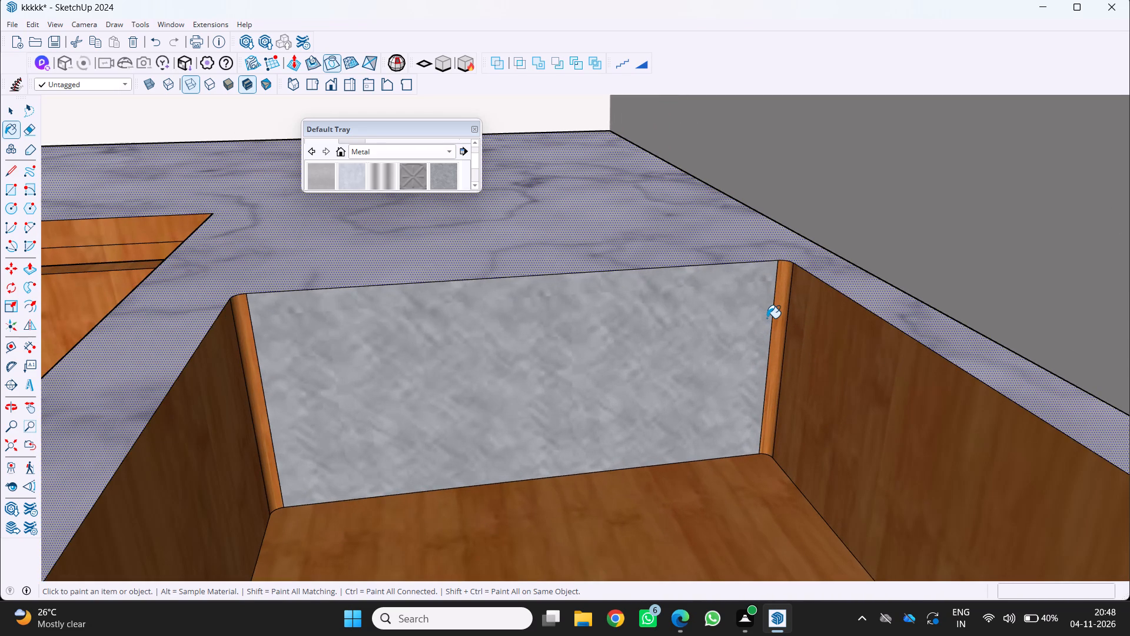
pyautogui.scroll(3, 768, 322)
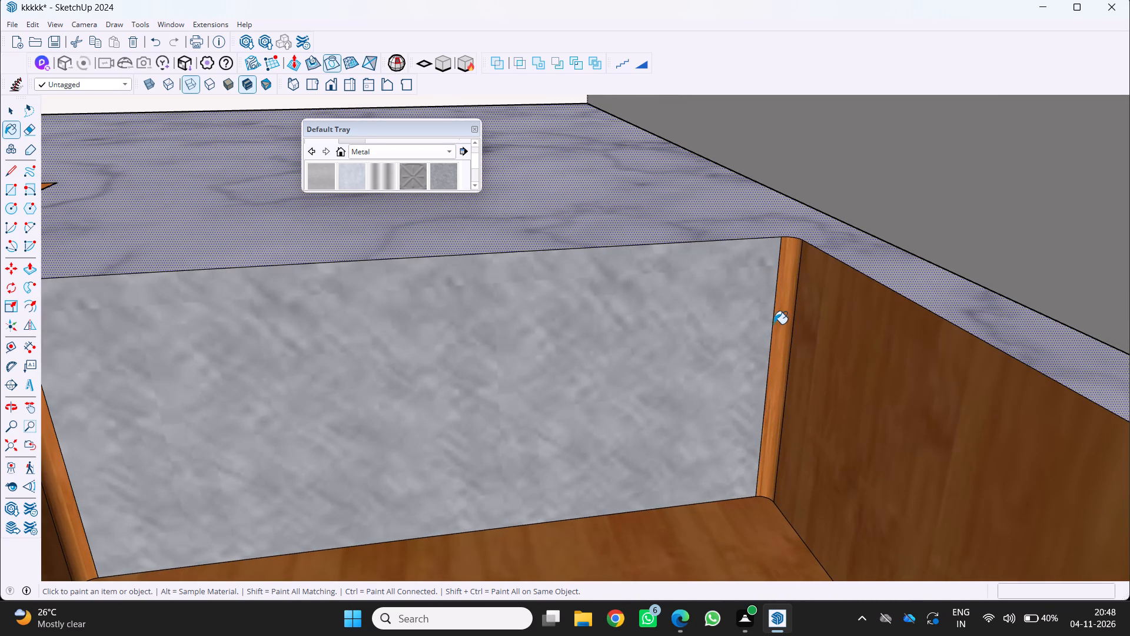
pyautogui.click(781, 327)
pyautogui.click(823, 368)
pyautogui.scroll(-13, 824, 365)
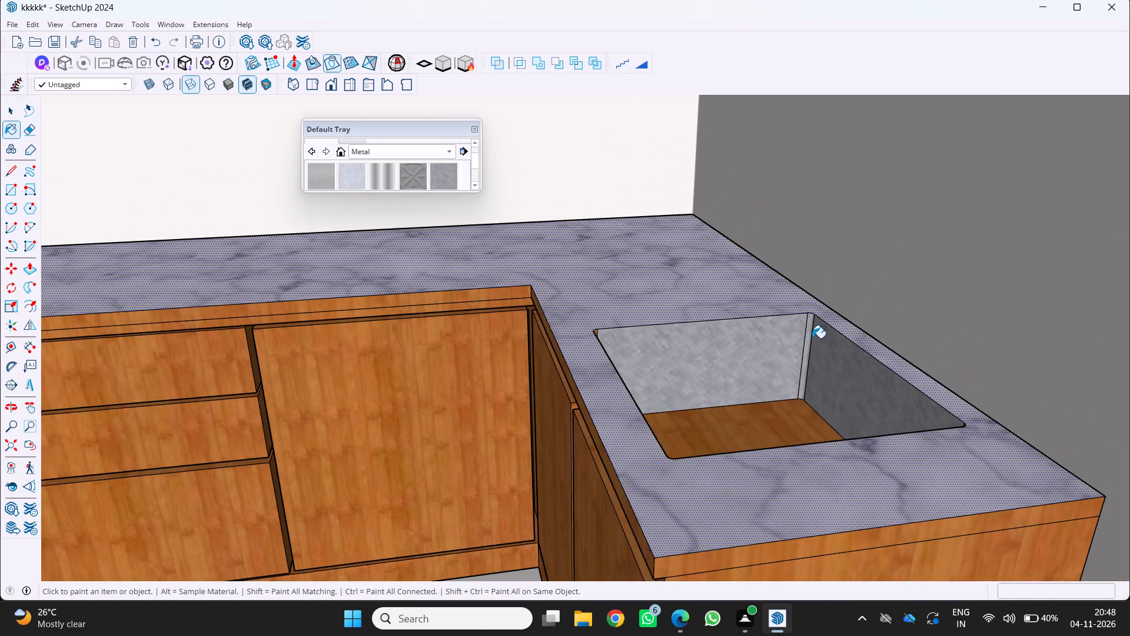
# Paint the basin's opposite side wall and its rounded corner at the back wall in the mottled grey metal.
pyautogui.moveTo(810, 339); pyautogui.dragTo(711, 336, button='middle')
pyautogui.middleClick(710, 336)
pyautogui.scroll(4, 387, 375)
pyautogui.scroll(7, 315, 358)
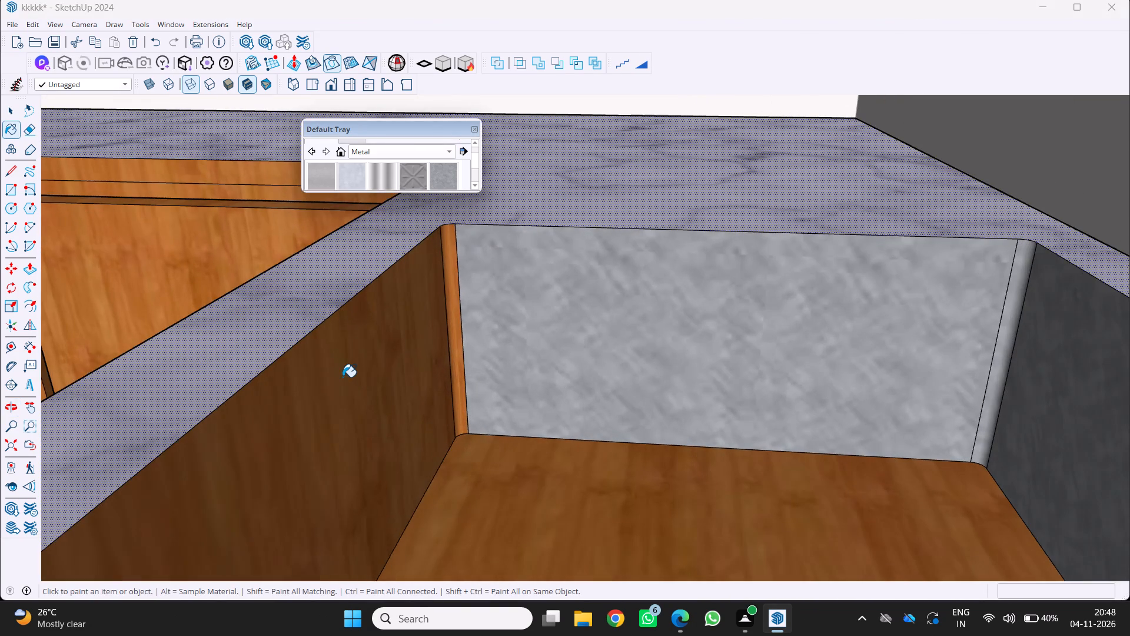
pyautogui.click(343, 377)
pyautogui.scroll(8, 427, 269)
pyautogui.click(461, 257)
# Paint the basin's remaining wooden wall and one of its rounded corners in the mottled grey metal.
pyautogui.scroll(-2, 463, 258)
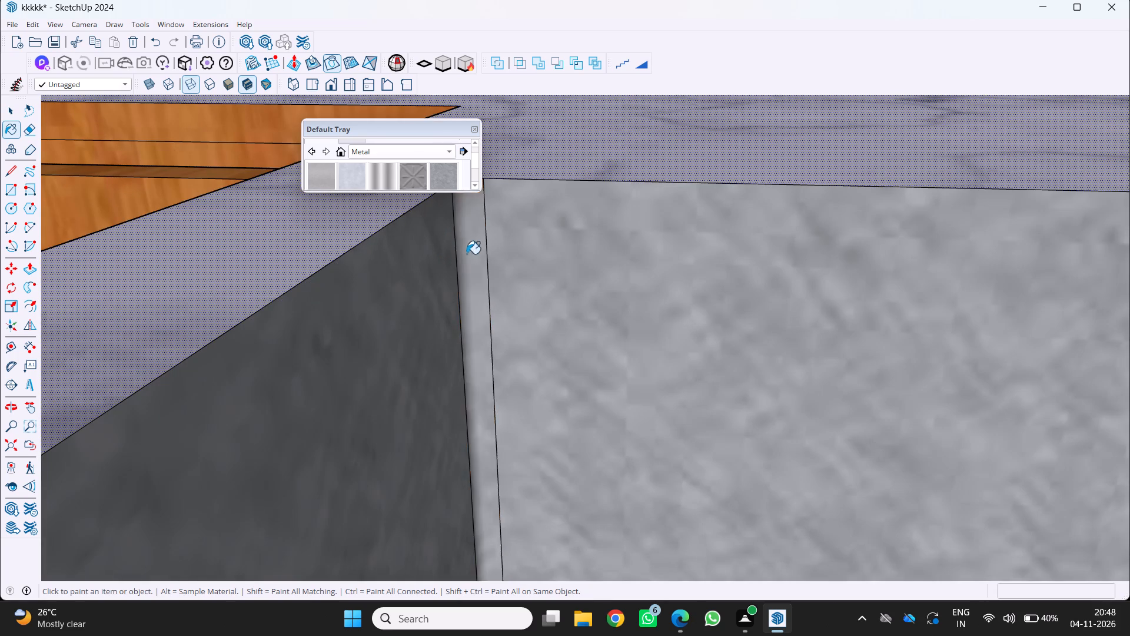
pyautogui.scroll(-15, 467, 254)
pyautogui.scroll(4, 508, 285)
pyautogui.moveTo(510, 328); pyautogui.dragTo(526, 231, button='middle')
pyautogui.scroll(1, 501, 310)
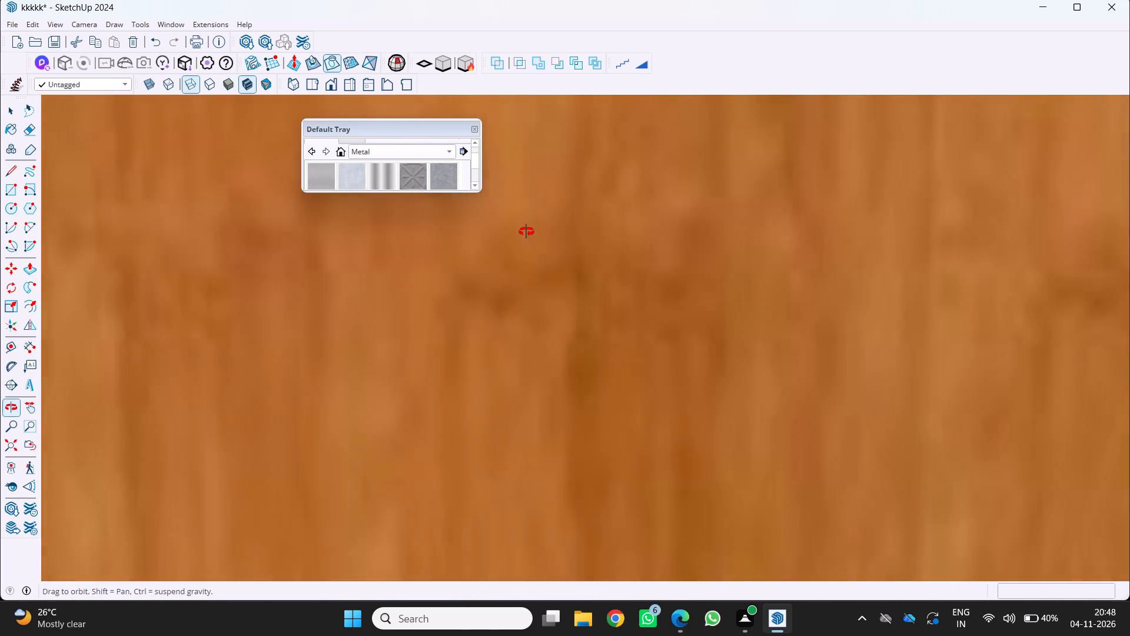
pyautogui.moveTo(526, 231); pyautogui.dragTo(520, 317, button='middle')
pyautogui.middleClick(520, 317)
pyautogui.scroll(-9, 520, 316)
pyautogui.moveTo(525, 249); pyautogui.dragTo(580, 306, button='middle')
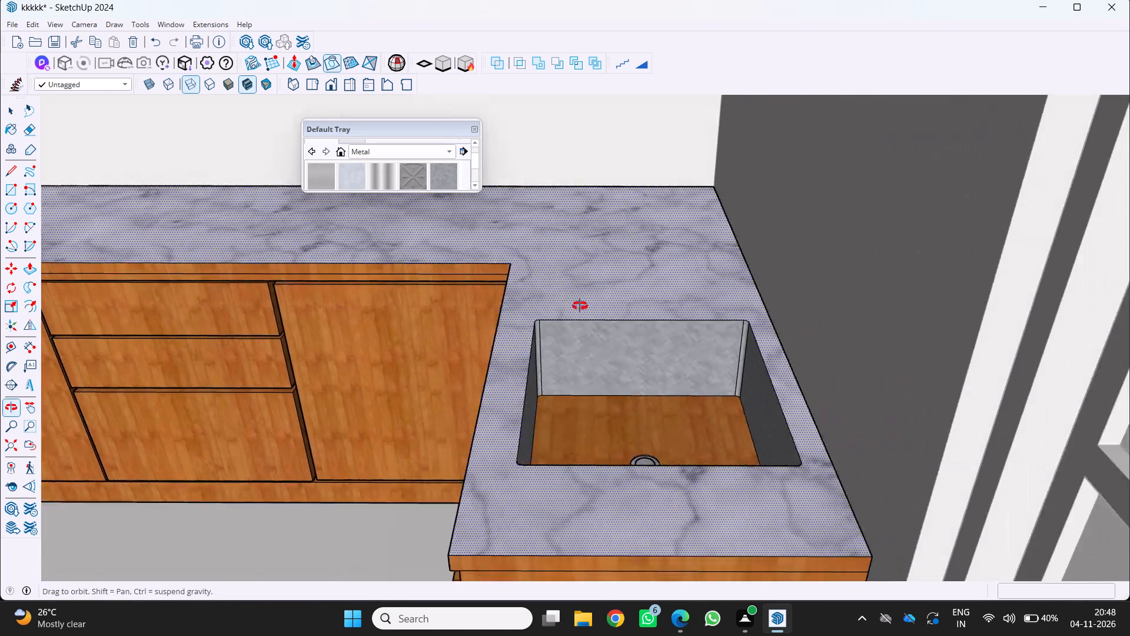
pyautogui.moveTo(580, 306); pyautogui.dragTo(874, 323, button='middle')
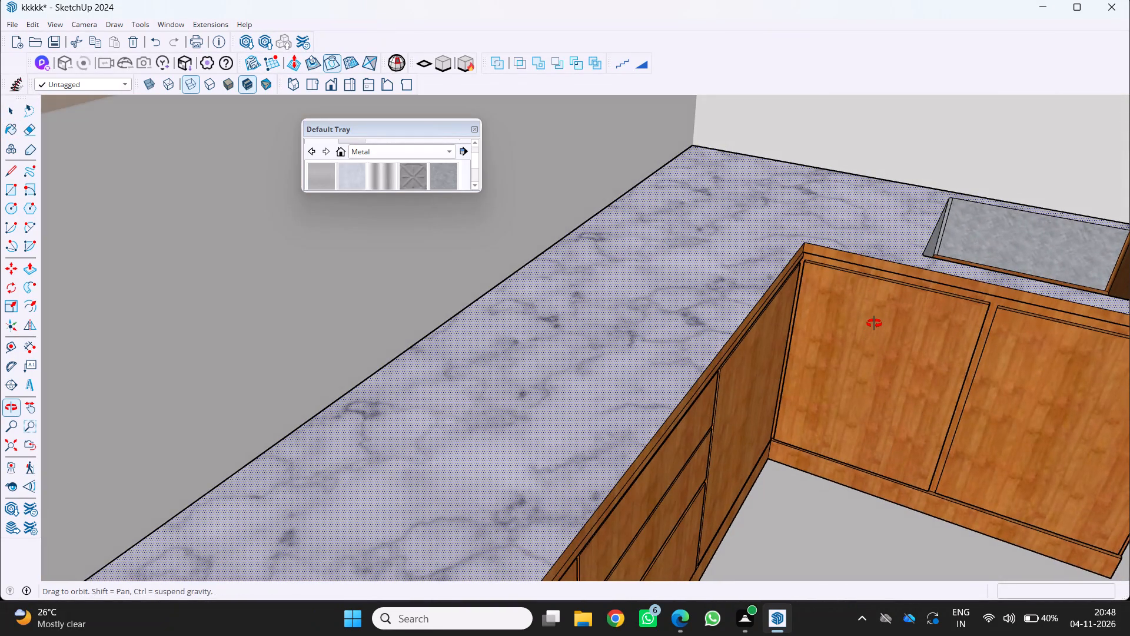
pyautogui.moveTo(874, 323); pyautogui.dragTo(576, 379, button='middle')
pyautogui.keyDown('shift'); pyautogui.middleClick(576, 380); pyautogui.keyUp('shift')
pyautogui.scroll(8, 776, 345)
pyautogui.moveTo(793, 348); pyautogui.dragTo(860, 395, button='middle')
pyautogui.scroll(1, 860, 395)
pyautogui.scroll(3, 893, 342)
pyautogui.click(898, 335)
pyautogui.scroll(8, 893, 256)
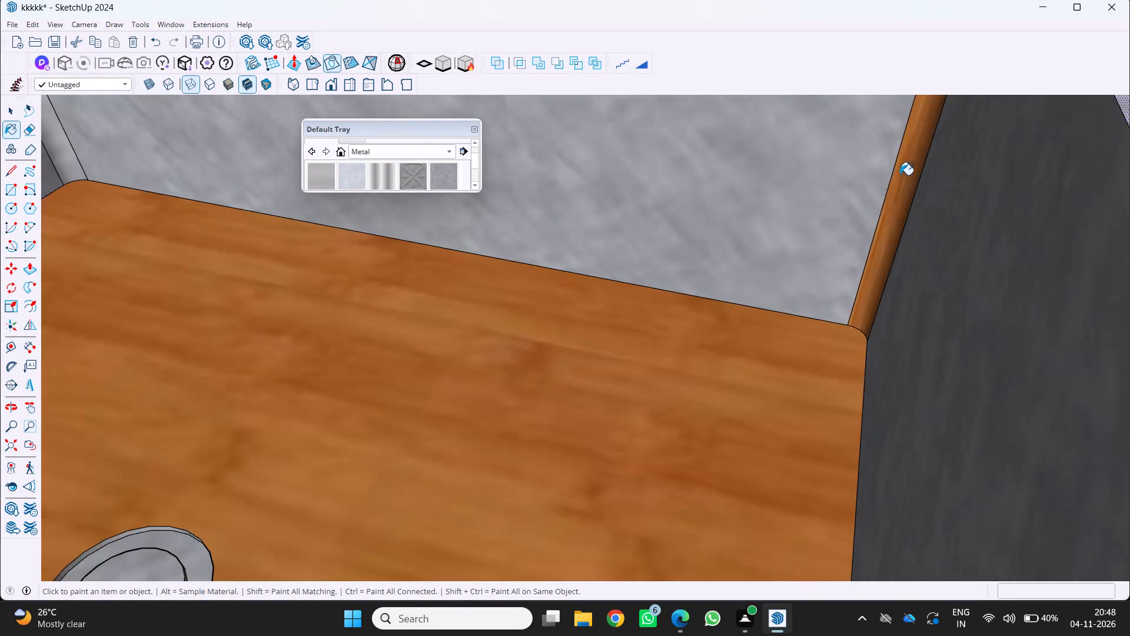
pyautogui.click(899, 175)
# Paint the last wooden rounded corner of the sink basin in the mottled grey metal.
pyautogui.scroll(-13, 900, 175)
pyautogui.scroll(5, 892, 271)
pyautogui.moveTo(906, 470); pyautogui.dragTo(952, 521, button='middle')
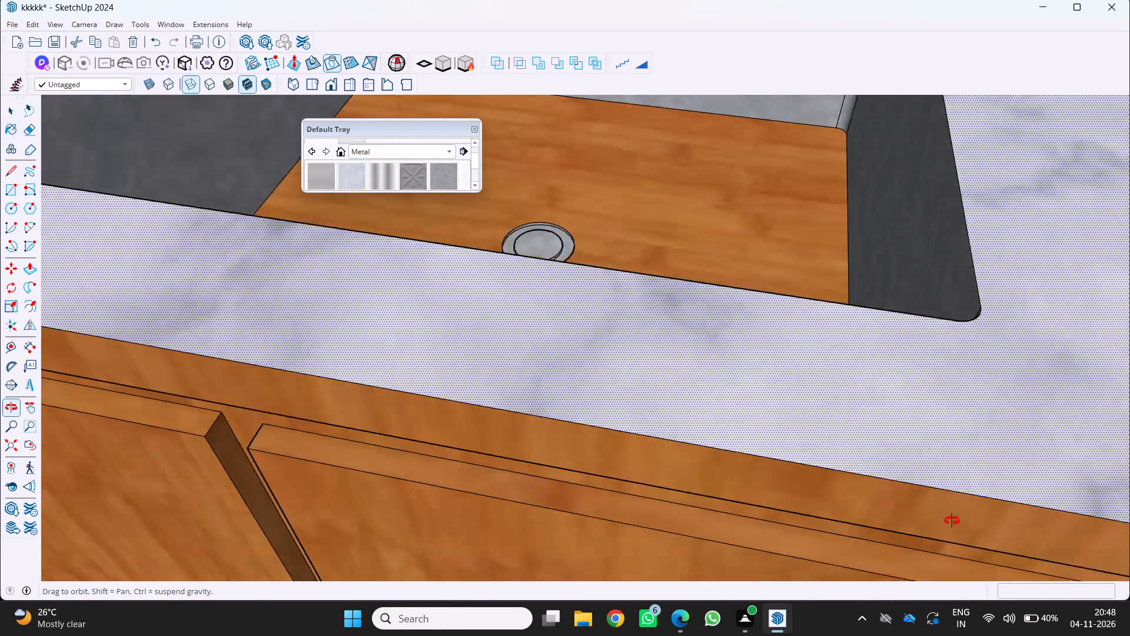
pyautogui.moveTo(952, 521); pyautogui.dragTo(1005, 572, button='middle')
pyautogui.middleClick(1005, 572)
pyautogui.scroll(4, 916, 284)
pyautogui.moveTo(921, 286); pyautogui.dragTo(969, 370, button='middle')
pyautogui.middleClick(969, 370)
pyautogui.scroll(7, 950, 155)
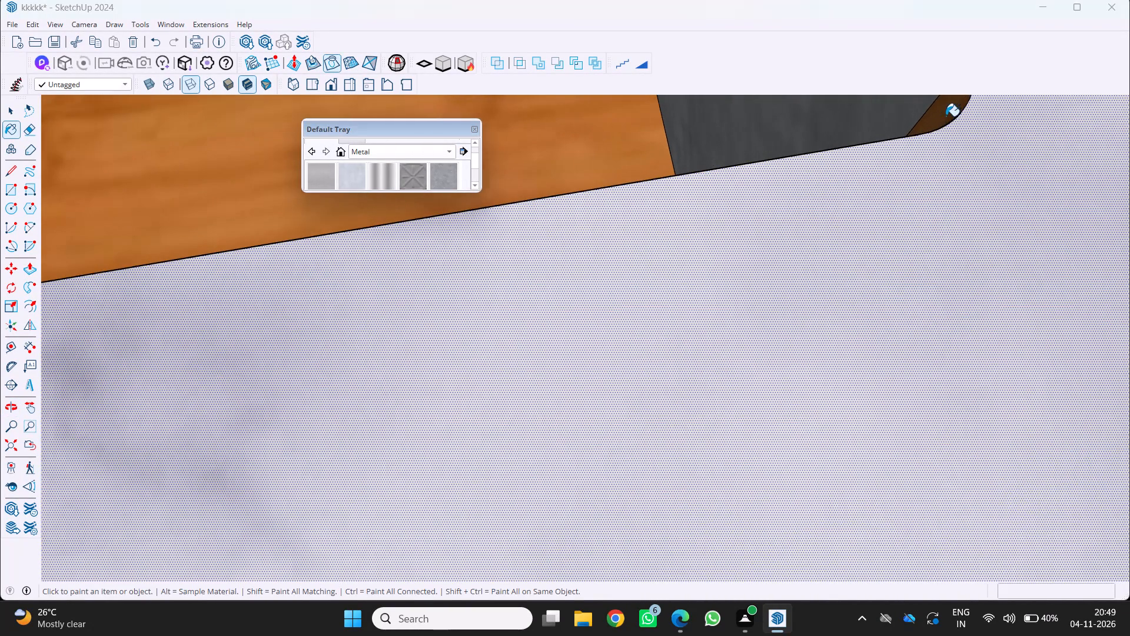
pyautogui.click(947, 116)
# Paint the sink basin's bottom face in the mottled grey metal.
pyautogui.scroll(-17, 938, 150)
pyautogui.moveTo(899, 226); pyautogui.dragTo(860, 233, button='middle')
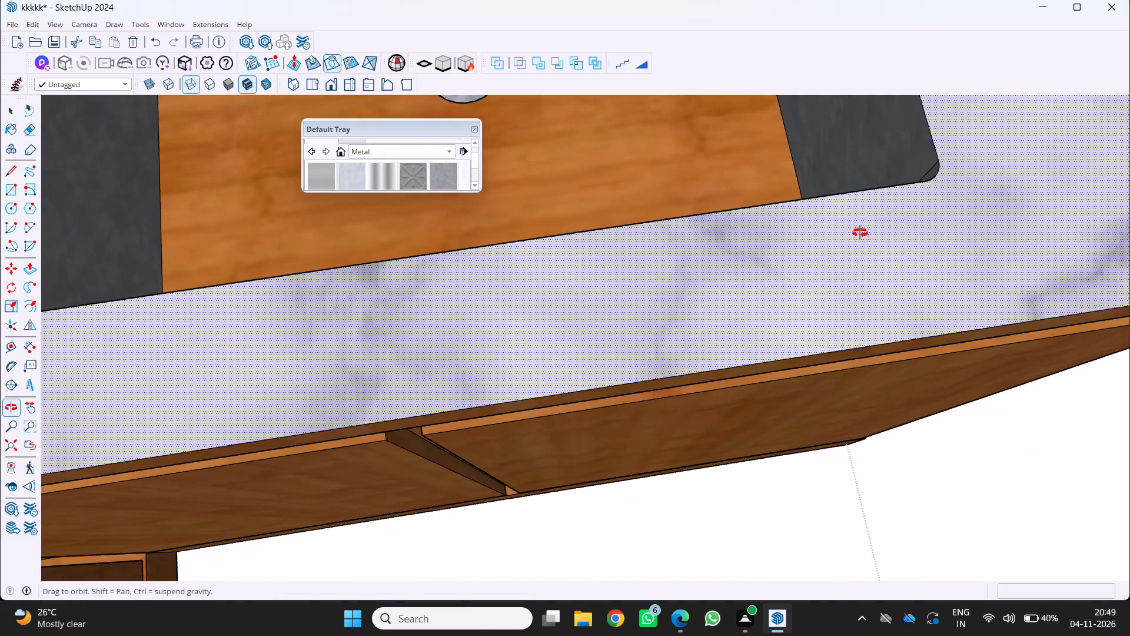
pyautogui.moveTo(860, 233); pyautogui.dragTo(638, 283, button='middle')
pyautogui.middleClick(638, 283)
pyautogui.scroll(-6, 686, 252)
pyautogui.keyDown('shift'); pyautogui.moveTo(670, 278); pyautogui.dragTo(632, 320, button='middle'); pyautogui.keyUp('shift')
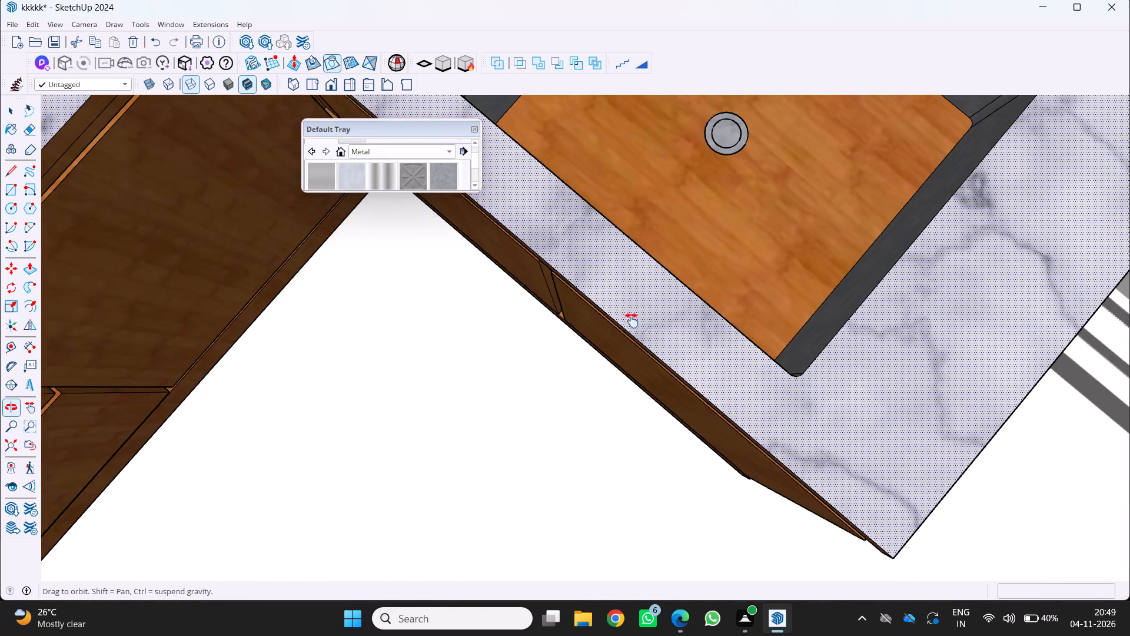
pyautogui.keyDown('shift'); pyautogui.moveTo(632, 320); pyautogui.dragTo(516, 431, button='middle'); pyautogui.keyUp('shift')
pyautogui.scroll(-1, 583, 313)
pyautogui.click(589, 313)
# Examine the painted sink and base units, and the whole room from the open front.
pyautogui.moveTo(522, 370); pyautogui.dragTo(690, 159, button='middle')
pyautogui.scroll(-3, 690, 159)
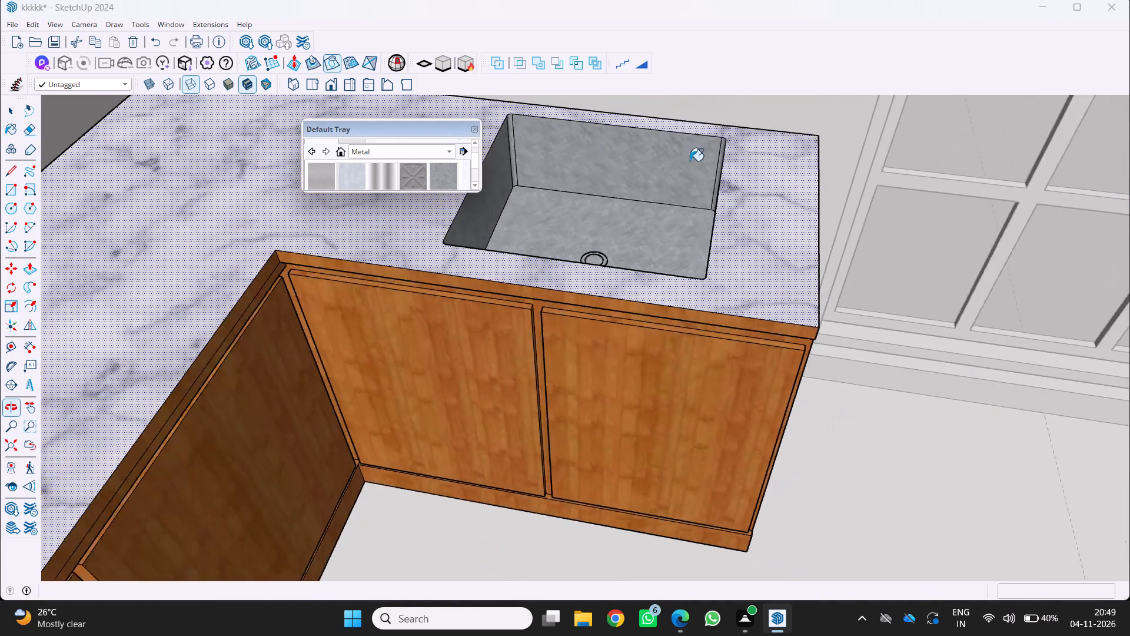
pyautogui.scroll(-2, 690, 161)
pyautogui.moveTo(636, 221); pyautogui.dragTo(633, 159, button='middle')
pyautogui.moveTo(633, 164); pyautogui.dragTo(632, 173, button='middle')
pyautogui.scroll(-4, 625, 193)
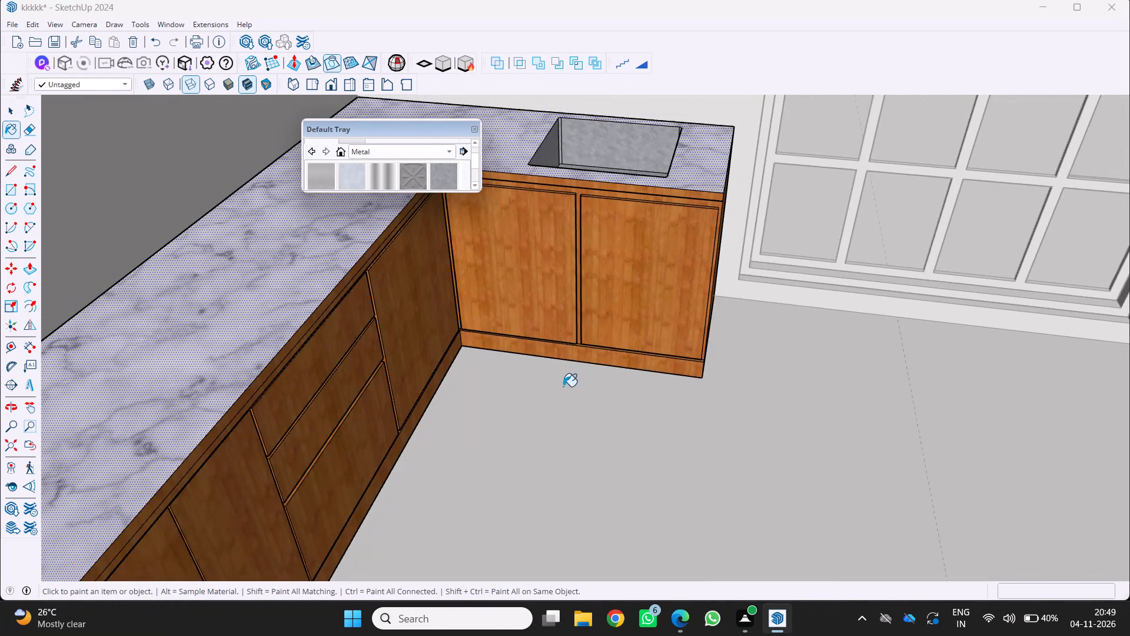
pyautogui.keyDown('shift'); pyautogui.moveTo(561, 393); pyautogui.dragTo(478, 581, button='middle'); pyautogui.keyUp('shift')
pyautogui.keyDown('shift'); pyautogui.middleClick(478, 581); pyautogui.keyUp('shift')
pyautogui.keyDown('shift'); pyautogui.scroll(-4, 478, 581); pyautogui.keyUp('shift')
pyautogui.moveTo(478, 560); pyautogui.dragTo(404, 403, button='middle')
pyautogui.scroll(-3, 432, 410)
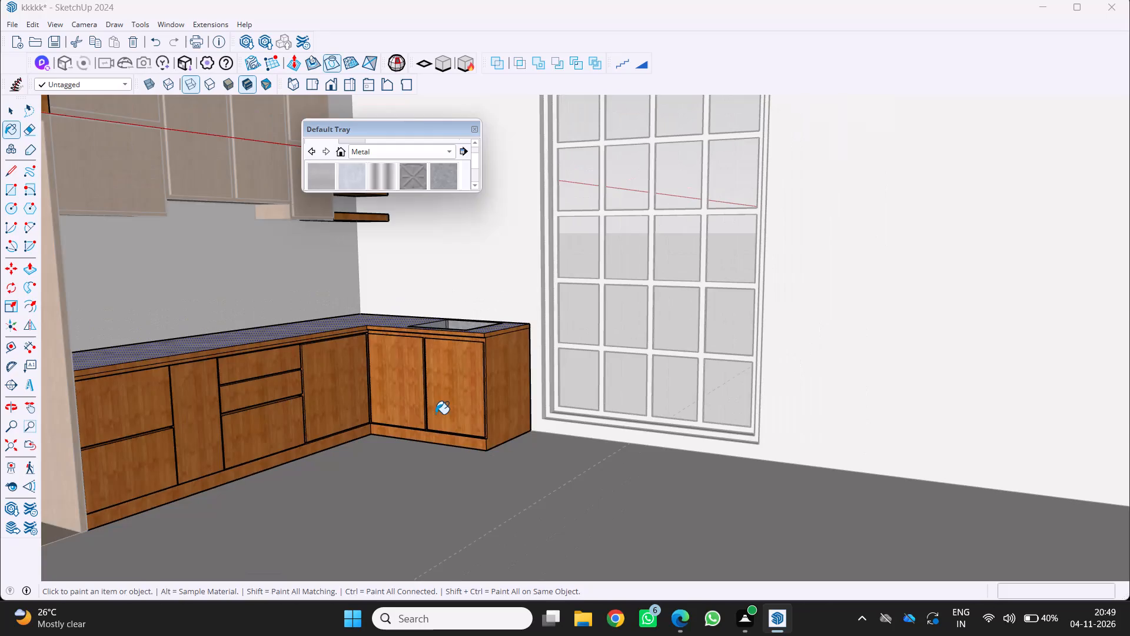
pyautogui.moveTo(445, 416); pyautogui.dragTo(590, 425, button='middle')
pyautogui.scroll(-7, 590, 425)
pyautogui.moveTo(601, 420); pyautogui.dragTo(467, 409, button='middle')
pyautogui.middleClick(465, 409)
pyautogui.scroll(-8, 461, 410)
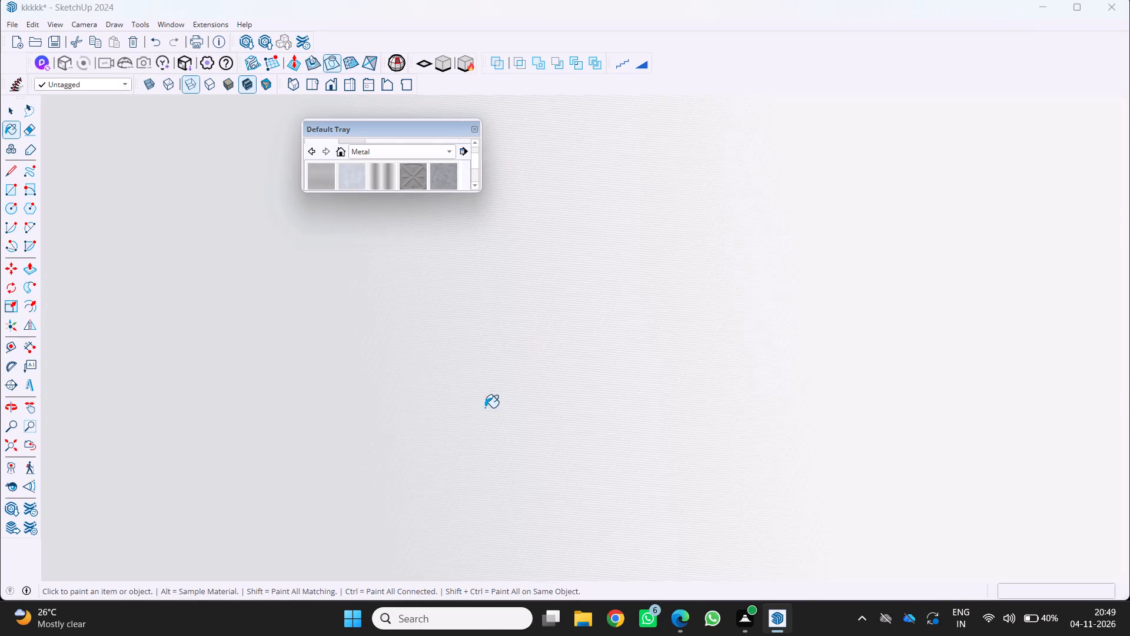
pyautogui.scroll(-20, 485, 408)
pyautogui.scroll(-11, 485, 408)
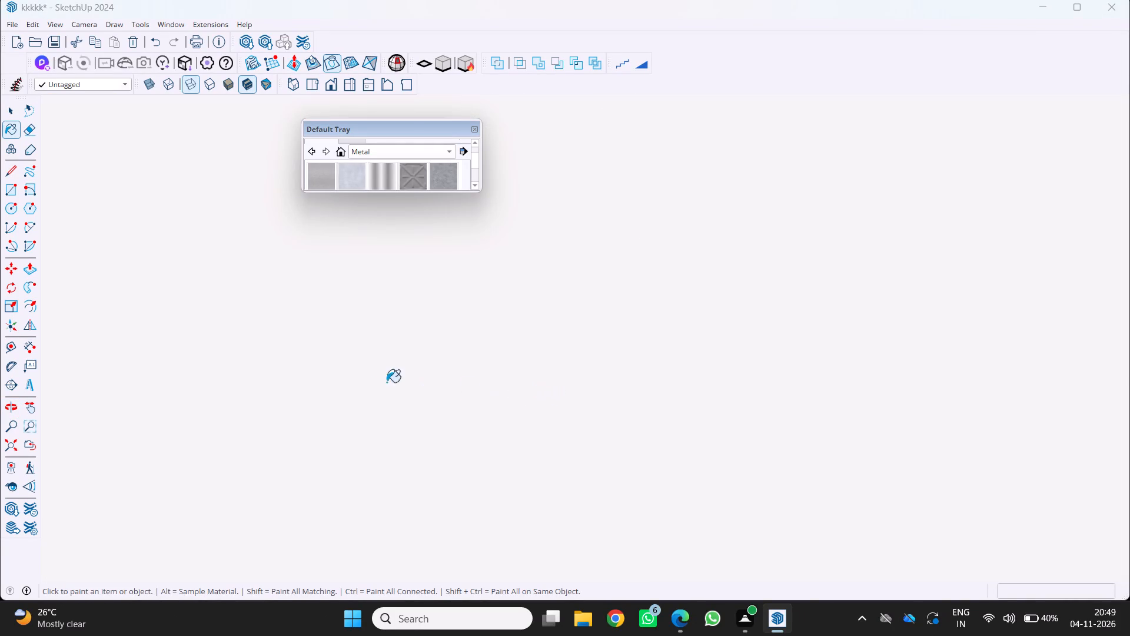
pyautogui.scroll(-20, 382, 366)
pyautogui.scroll(-13, 382, 366)
pyautogui.moveTo(437, 402); pyautogui.dragTo(552, 379, button='middle')
pyautogui.scroll(-15, 552, 379)
pyautogui.scroll(-20, 558, 369)
pyautogui.scroll(-6, 558, 369)
pyautogui.moveTo(478, 383); pyautogui.dragTo(256, 429, button='middle')
pyautogui.middleClick(254, 429)
pyautogui.scroll(4, 488, 416)
pyautogui.moveTo(532, 421); pyautogui.dragTo(360, 432, button='middle')
pyautogui.scroll(4, 360, 432)
pyautogui.moveTo(706, 409); pyautogui.dragTo(575, 394, button='middle')
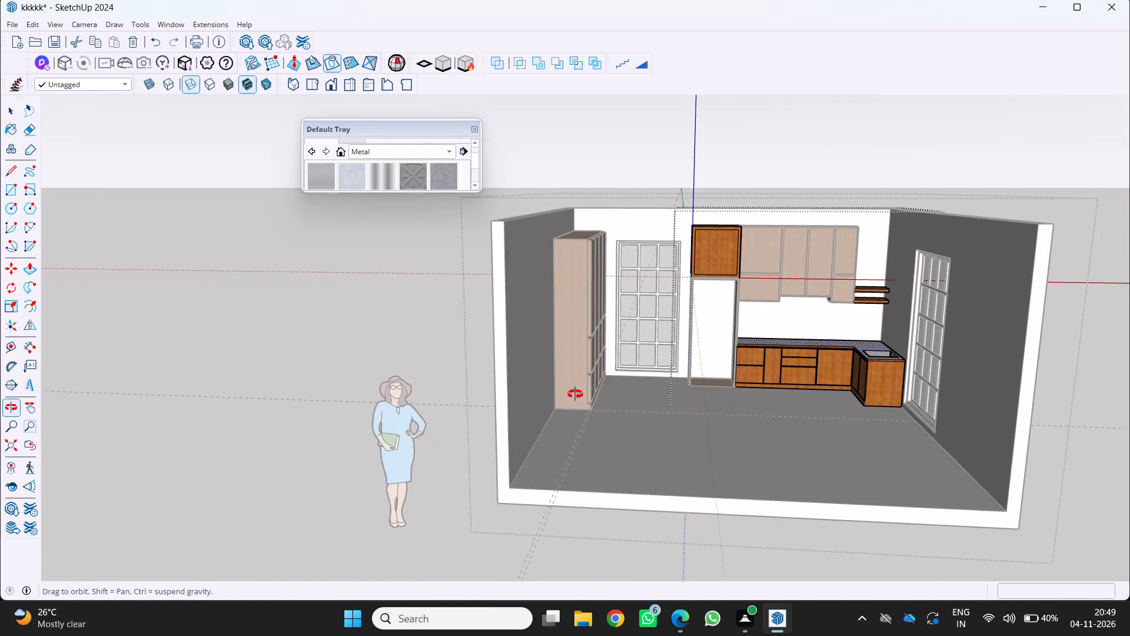
# Examine the whole room from the open front, then the wall cabinets and tall fridge unit up close.
pyautogui.moveTo(575, 394); pyautogui.dragTo(571, 393, button='middle')
pyautogui.scroll(5, 687, 407)
pyautogui.moveTo(808, 395); pyautogui.dragTo(785, 410, button='middle')
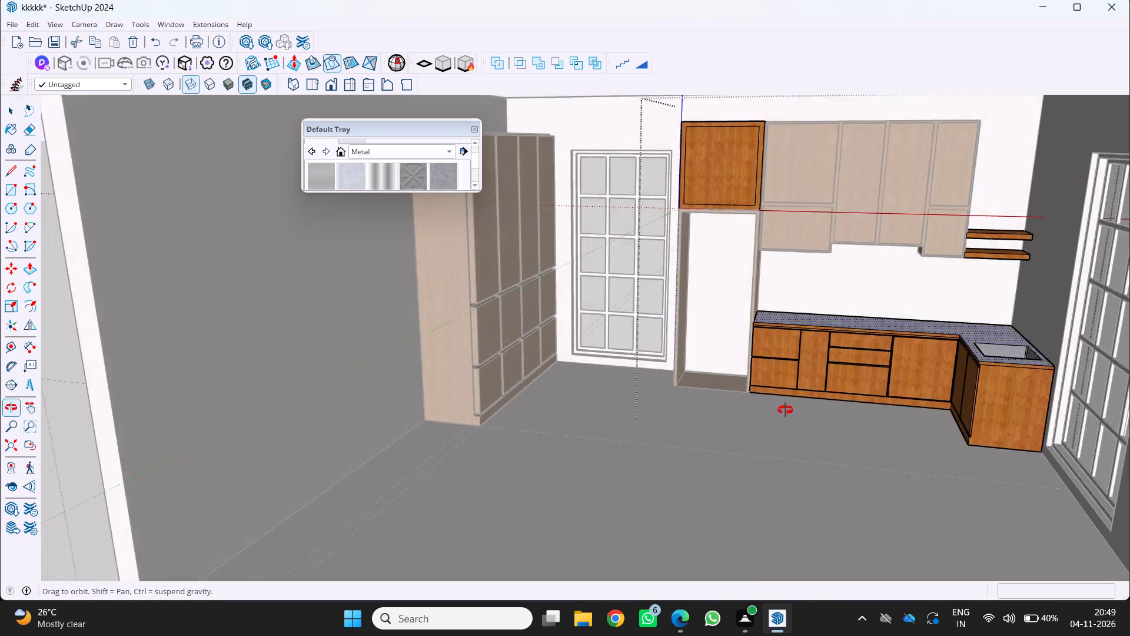
pyautogui.moveTo(785, 410); pyautogui.dragTo(787, 409, button='middle')
pyautogui.scroll(-5, 787, 408)
pyautogui.scroll(3, 799, 388)
pyautogui.moveTo(807, 382); pyautogui.dragTo(812, 360, button='middle')
pyautogui.scroll(1, 808, 373)
pyautogui.middleClick(812, 360)
pyautogui.scroll(-5, 812, 360)
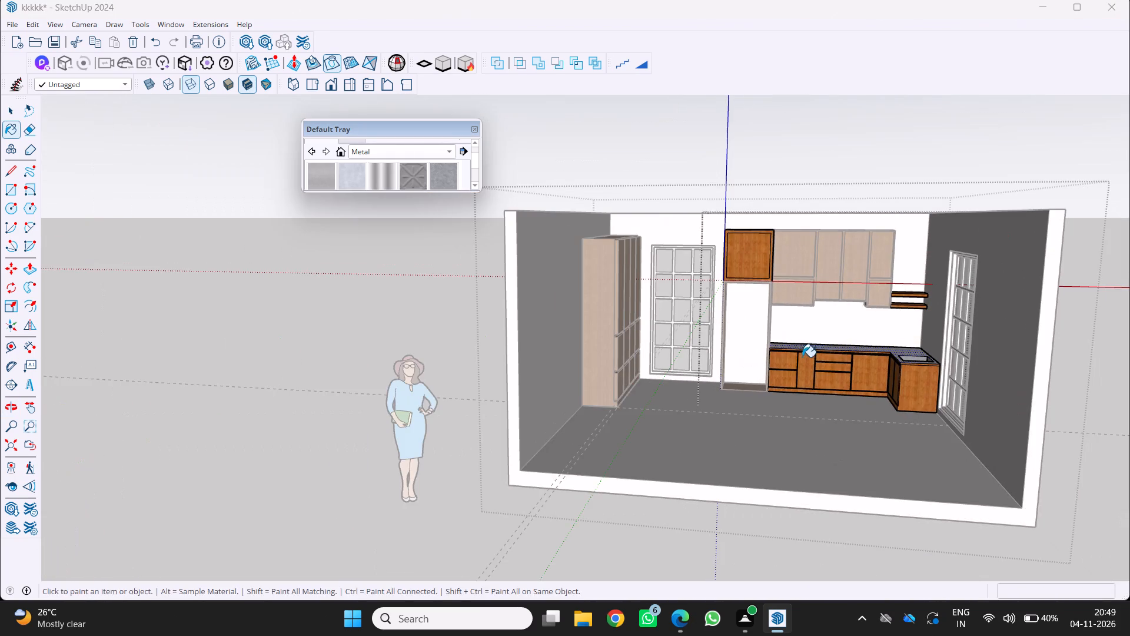
pyautogui.moveTo(800, 356); pyautogui.dragTo(778, 332, button='middle')
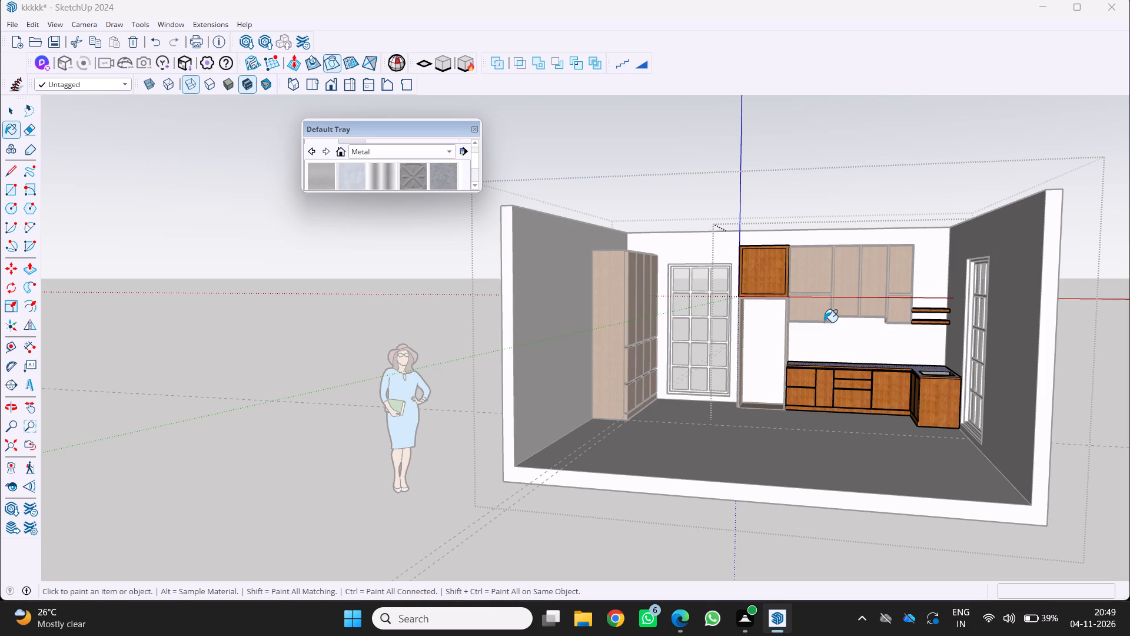
pyautogui.scroll(7, 822, 307)
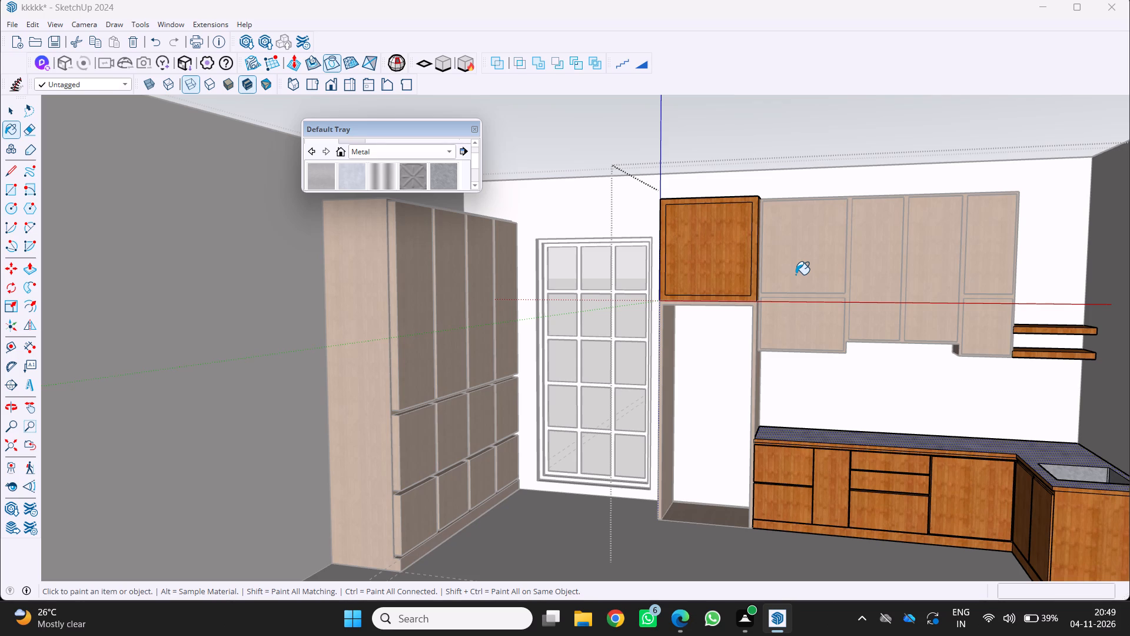
pyautogui.click(796, 274)
pyautogui.scroll(2, 796, 269)
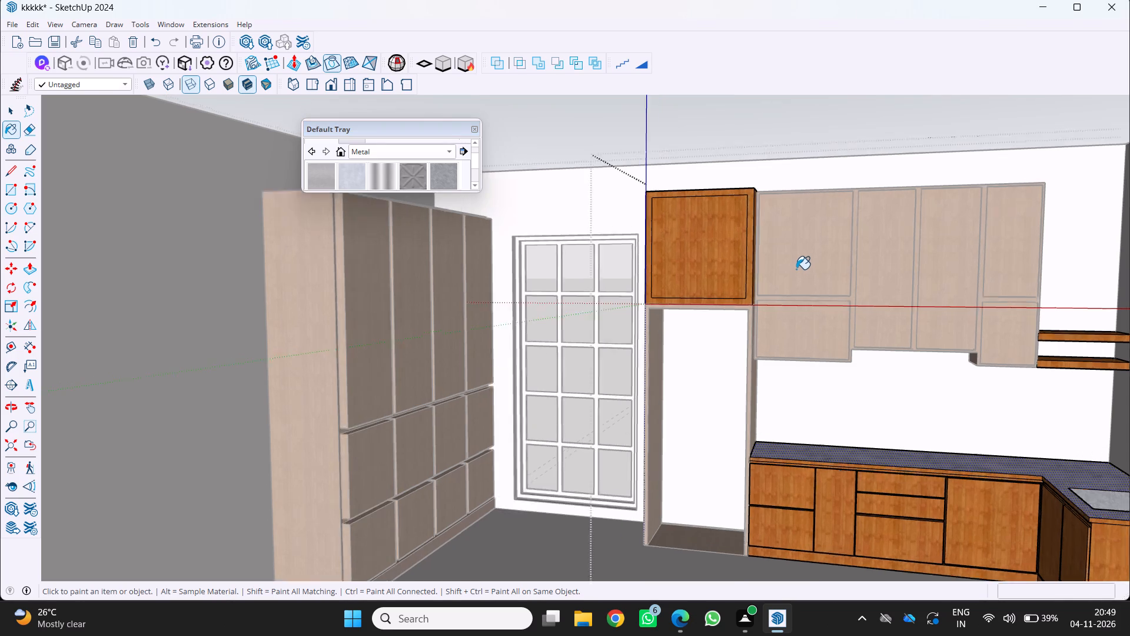
pyautogui.scroll(5, 796, 269)
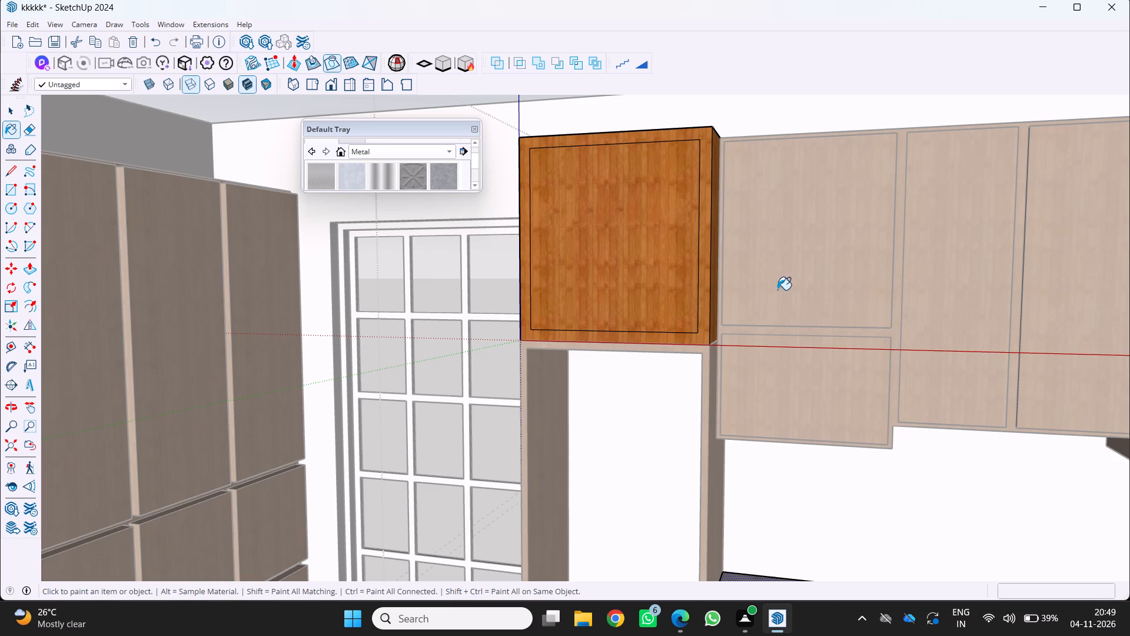
pyautogui.scroll(4, 697, 342)
pyautogui.moveTo(675, 342); pyautogui.dragTo(730, 263, button='middle')
pyautogui.middleClick(731, 261)
pyautogui.scroll(-2, 732, 250)
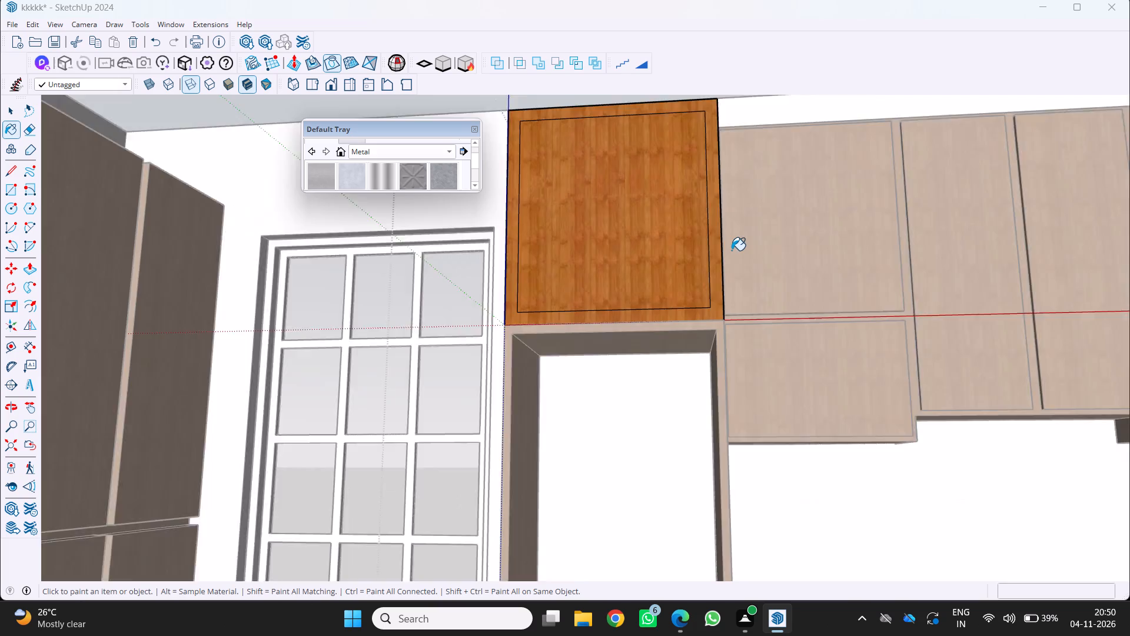
pyautogui.scroll(-9, 732, 250)
# Leave the open unit group so that the whole kitchen group, including the wall cabinets, is editable.
pyautogui.press('space')
pyautogui.scroll(3, 634, 362)
pyautogui.moveTo(634, 362); pyautogui.dragTo(633, 362, button='middle')
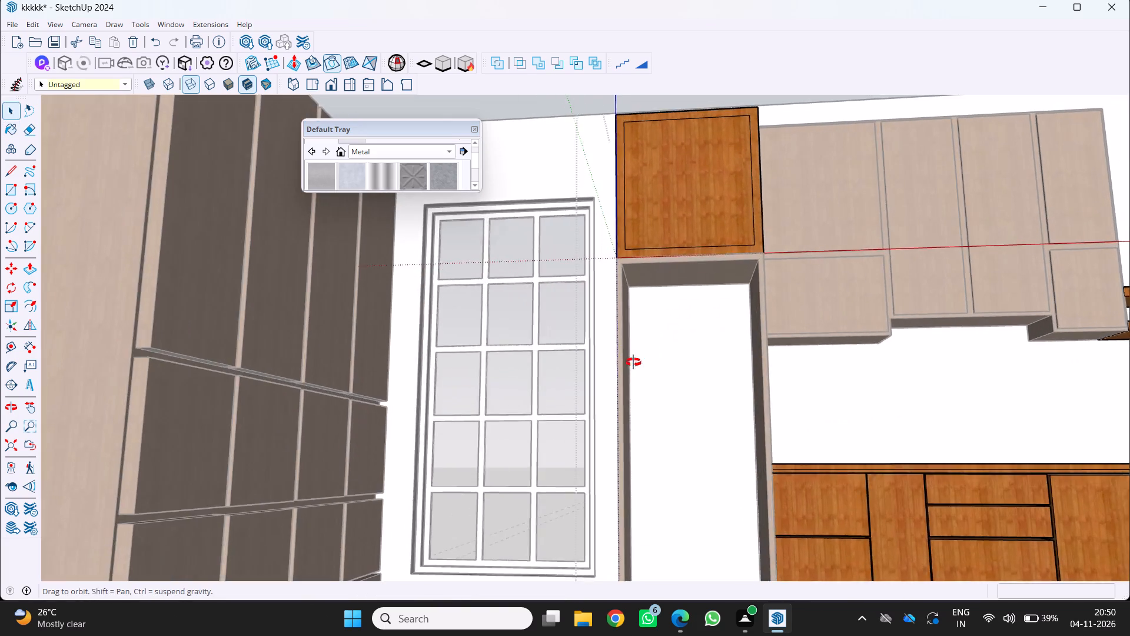
pyautogui.moveTo(633, 362); pyautogui.dragTo(581, 379, button='middle')
pyautogui.press('space')
pyautogui.tripleClick(599, 378)
pyautogui.click(600, 376)
pyautogui.press('space')
pyautogui.scroll(-10, 590, 369)
pyautogui.press('space')
pyautogui.press('space')
pyautogui.doubleClick(523, 466)
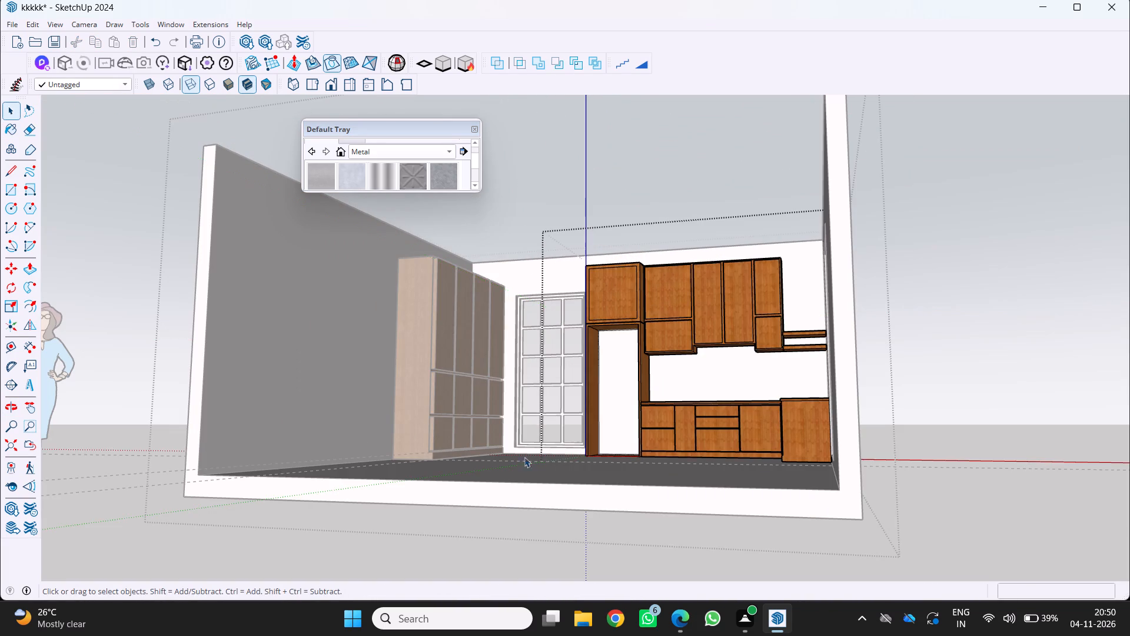
pyautogui.scroll(4, 563, 427)
pyautogui.moveTo(564, 423); pyautogui.dragTo(615, 493, button='middle')
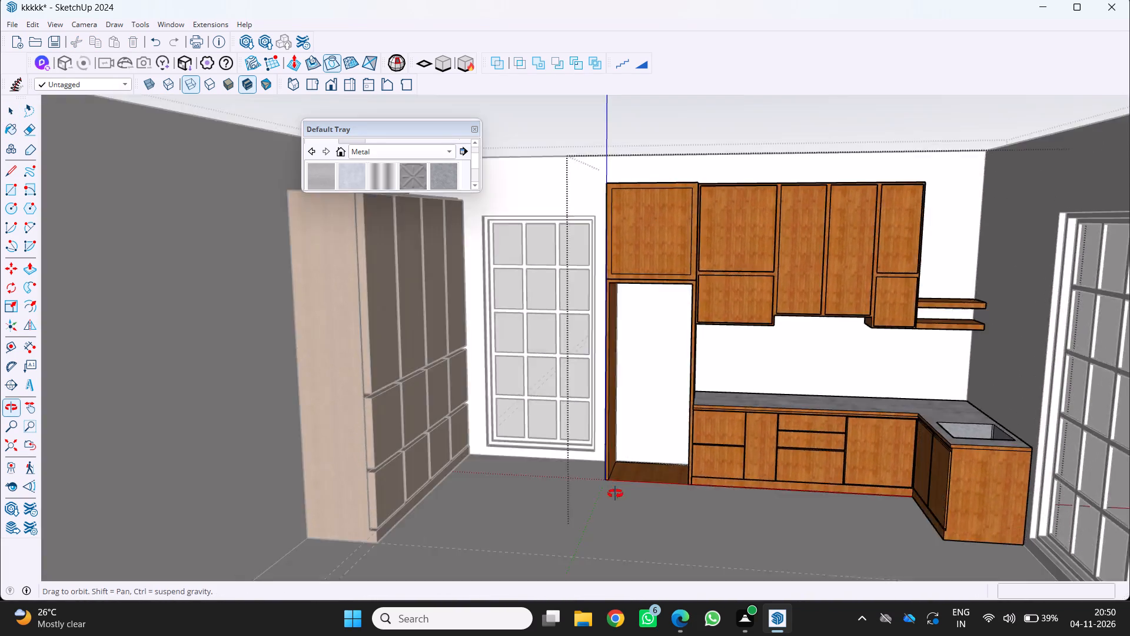
pyautogui.moveTo(615, 493); pyautogui.dragTo(633, 472, button='middle')
pyautogui.middleClick(633, 470)
pyautogui.scroll(4, 731, 329)
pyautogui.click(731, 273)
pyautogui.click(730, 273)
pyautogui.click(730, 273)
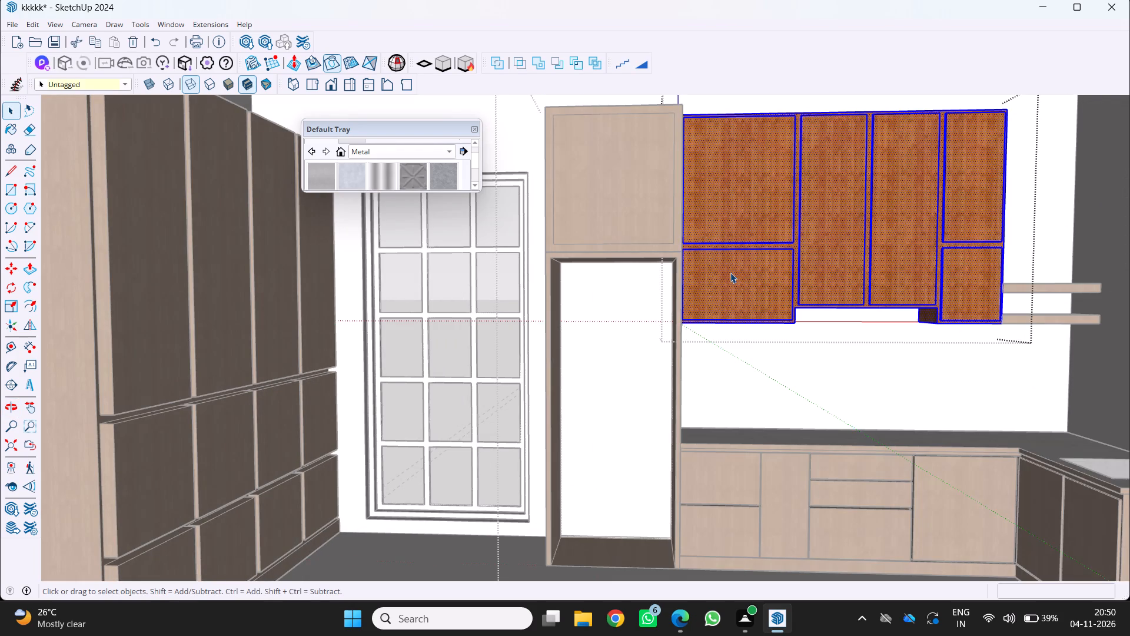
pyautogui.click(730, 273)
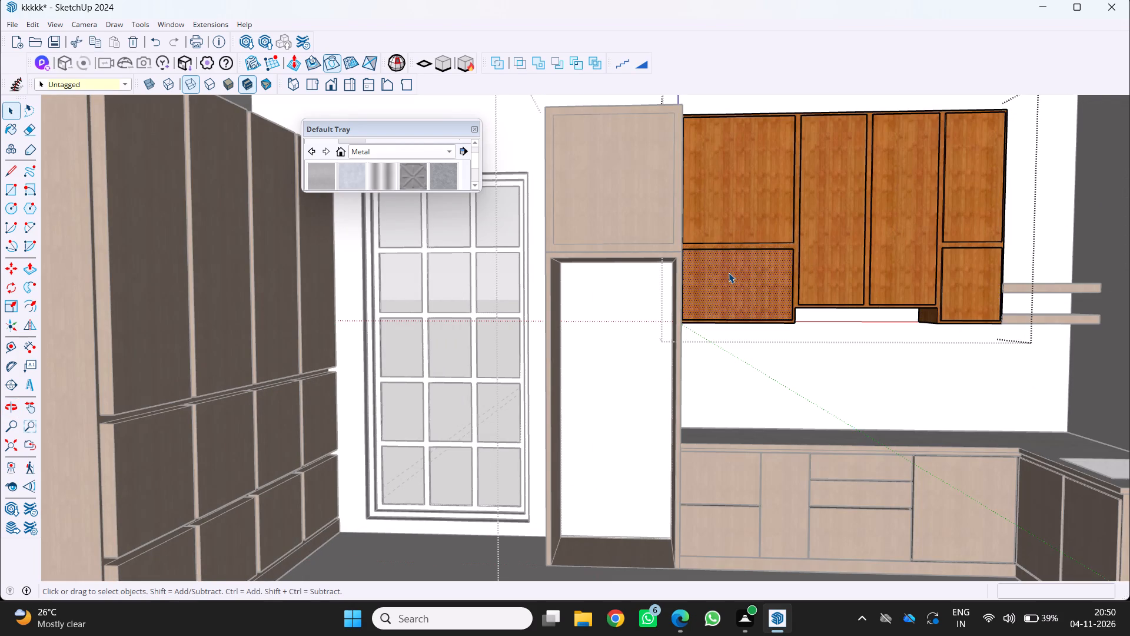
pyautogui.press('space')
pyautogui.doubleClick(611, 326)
# Examine the tall fridge unit's opening and inner side panel beside the wall cabinets.
pyautogui.scroll(3, 598, 331)
pyautogui.moveTo(584, 332); pyautogui.dragTo(531, 362, button='middle')
pyautogui.scroll(1, 584, 332)
pyautogui.middleClick(531, 362)
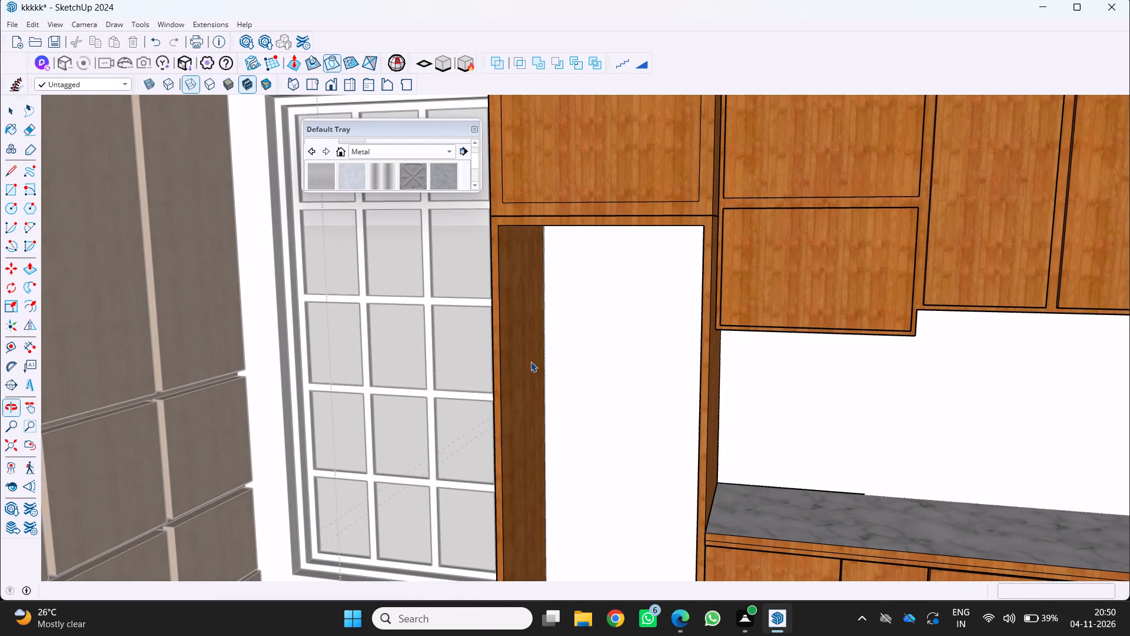
pyautogui.scroll(3, 531, 362)
pyautogui.moveTo(528, 363); pyautogui.dragTo(484, 395, button='middle')
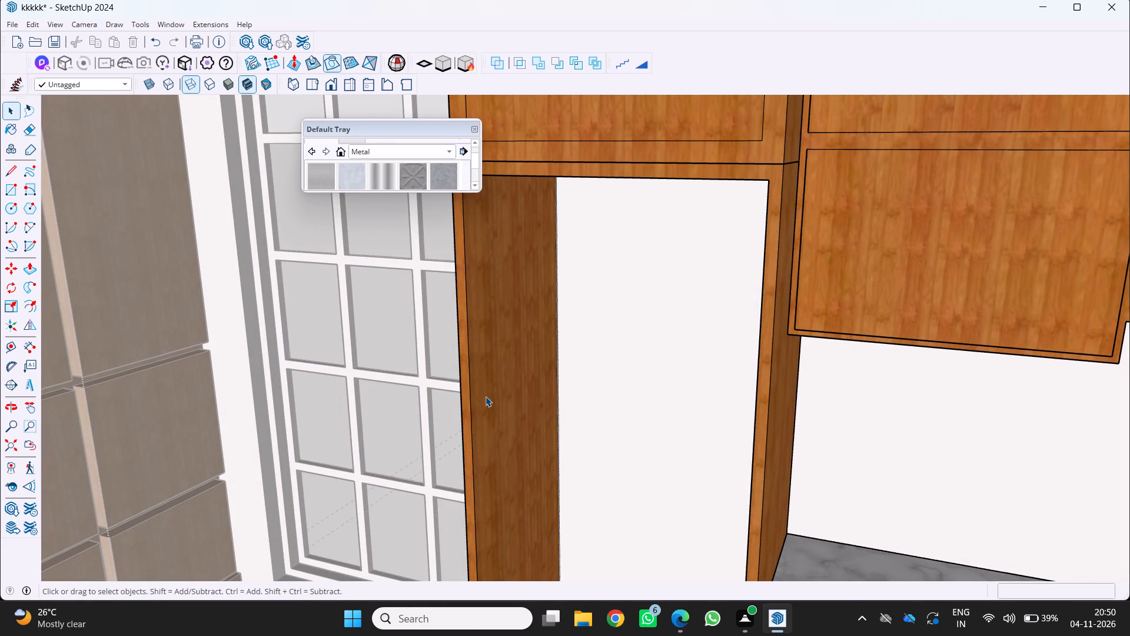
pyautogui.scroll(-5, 515, 401)
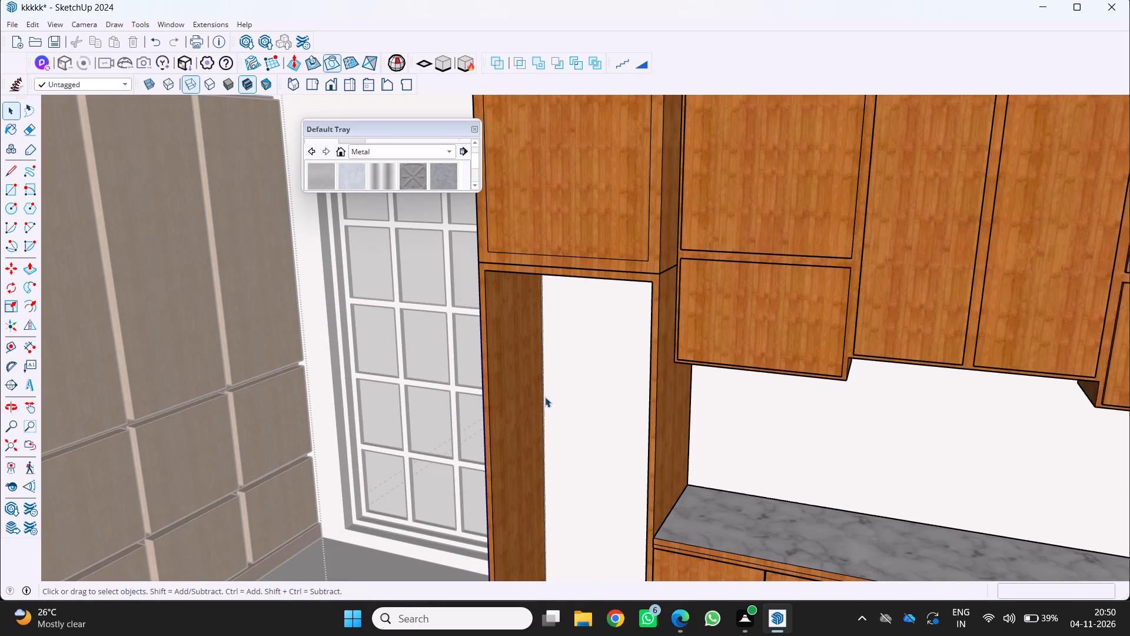
pyautogui.scroll(-4, 547, 397)
pyautogui.scroll(1, 662, 364)
# Open the upper wall-cabinet group for editing, down to its lower-left door face.
pyautogui.tripleClick(677, 362)
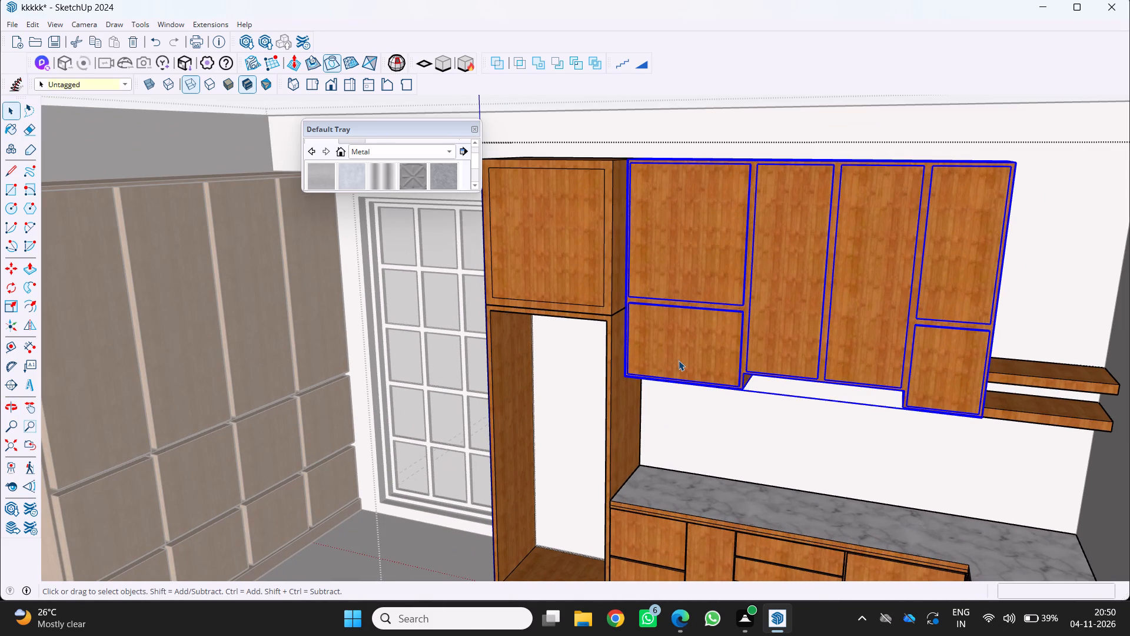
pyautogui.click(679, 360)
pyautogui.click(679, 360)
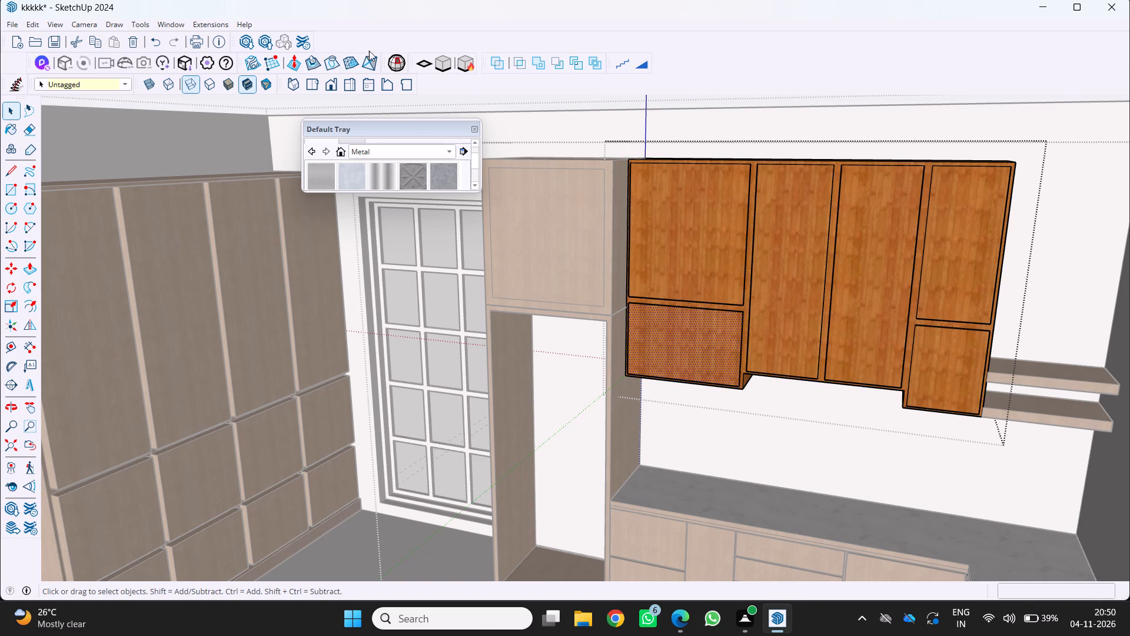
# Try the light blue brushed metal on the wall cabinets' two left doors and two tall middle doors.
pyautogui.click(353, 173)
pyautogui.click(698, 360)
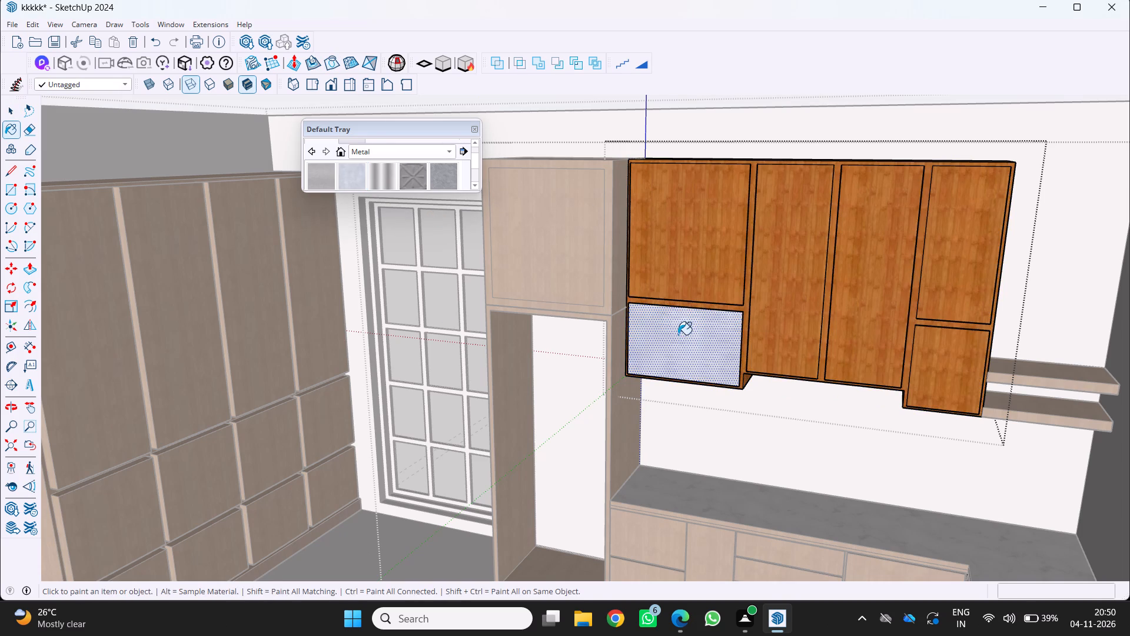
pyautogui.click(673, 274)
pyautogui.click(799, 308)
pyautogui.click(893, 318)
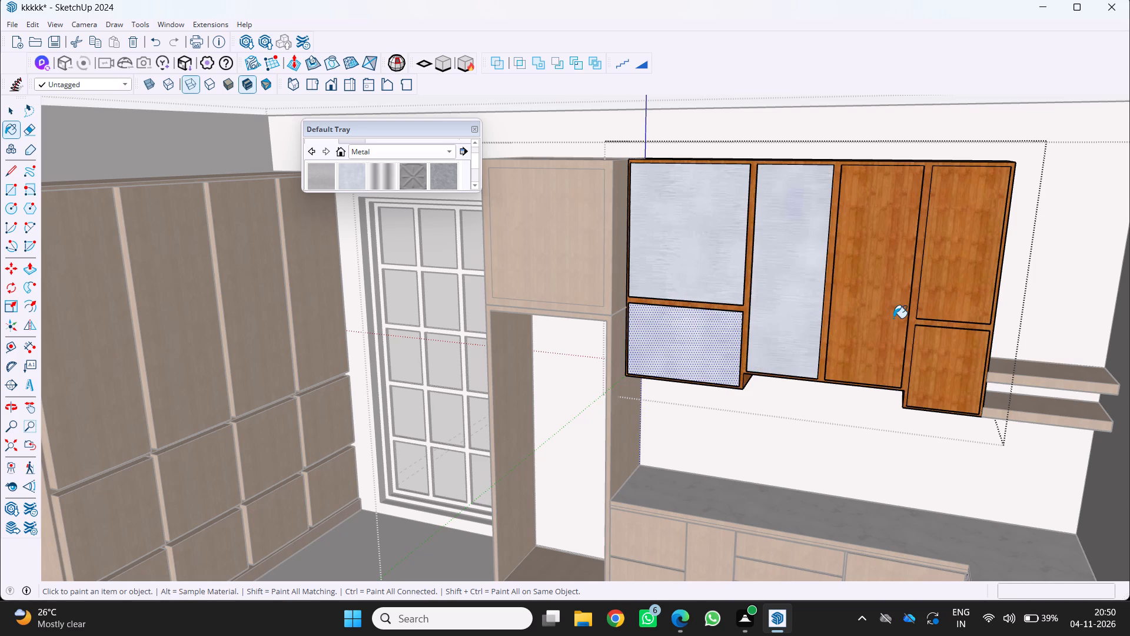
# Paint all six wall-cabinet door faces in the plain near-white material from the Metal collection.
pyautogui.scroll(-2, 370, 145)
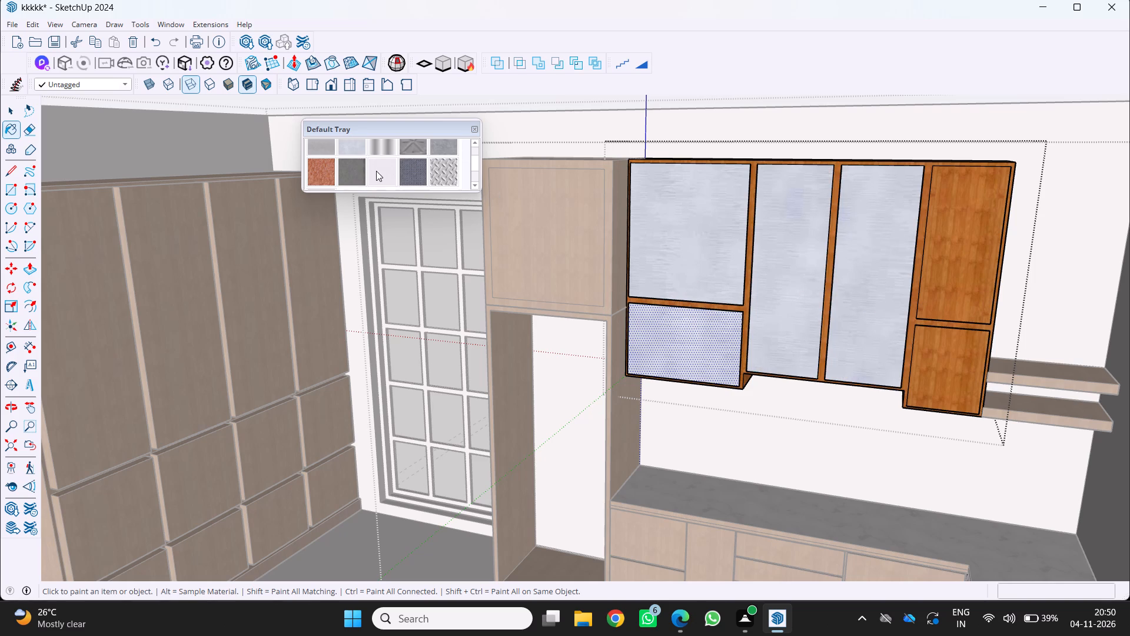
pyautogui.click(376, 171)
pyautogui.click(668, 256)
pyautogui.click(686, 332)
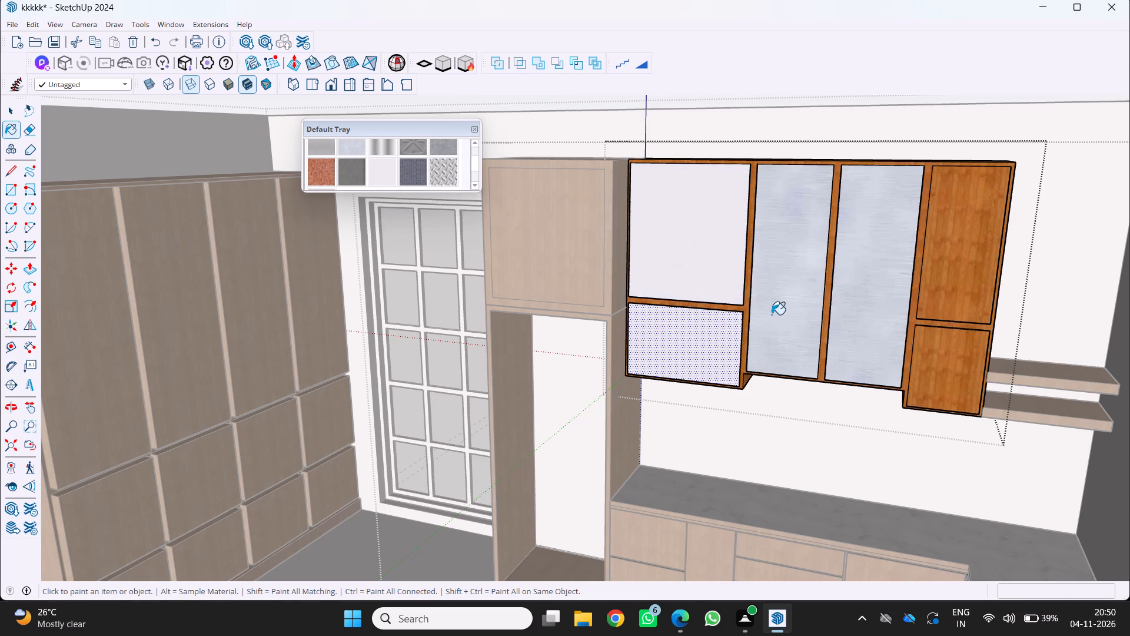
pyautogui.scroll(3, 705, 324)
pyautogui.click(700, 327)
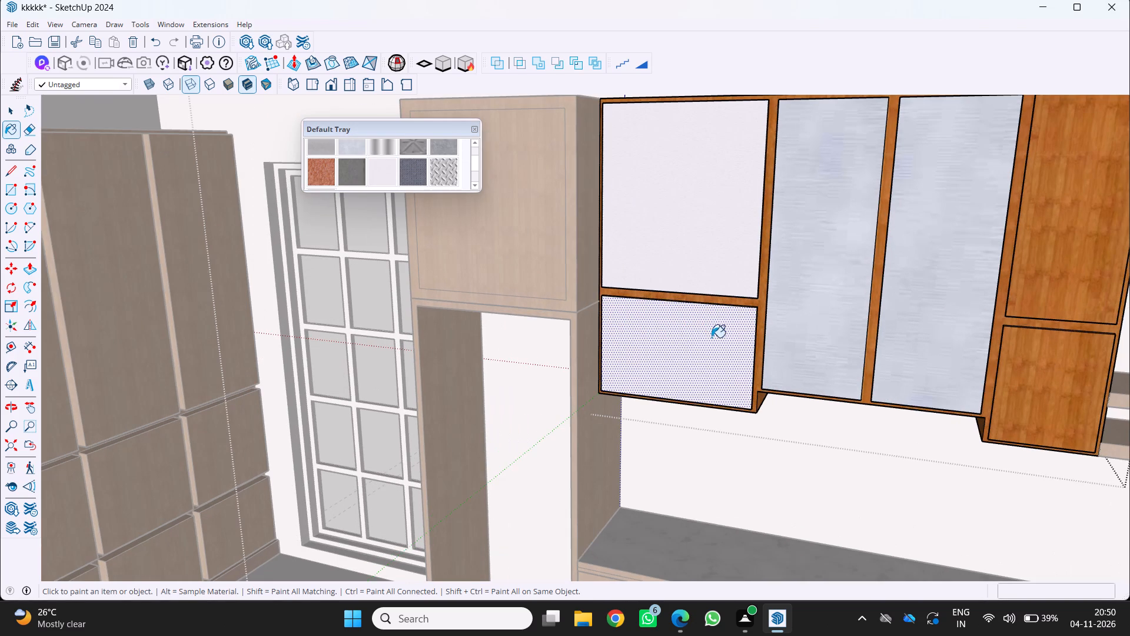
pyautogui.click(817, 325)
pyautogui.click(939, 333)
pyautogui.click(1071, 291)
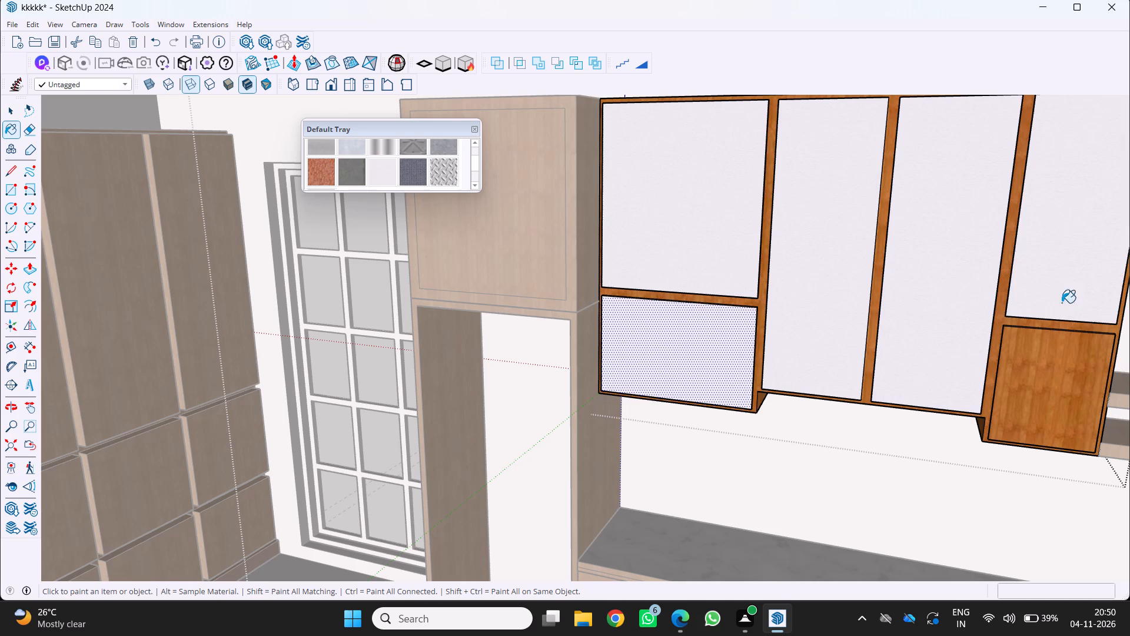
pyautogui.click(1036, 367)
# Paint the wall cabinets' wooden front frame around the doors in the same near-white metal.
pyautogui.scroll(-6, 1023, 367)
pyautogui.moveTo(1020, 367); pyautogui.dragTo(988, 332, button='middle')
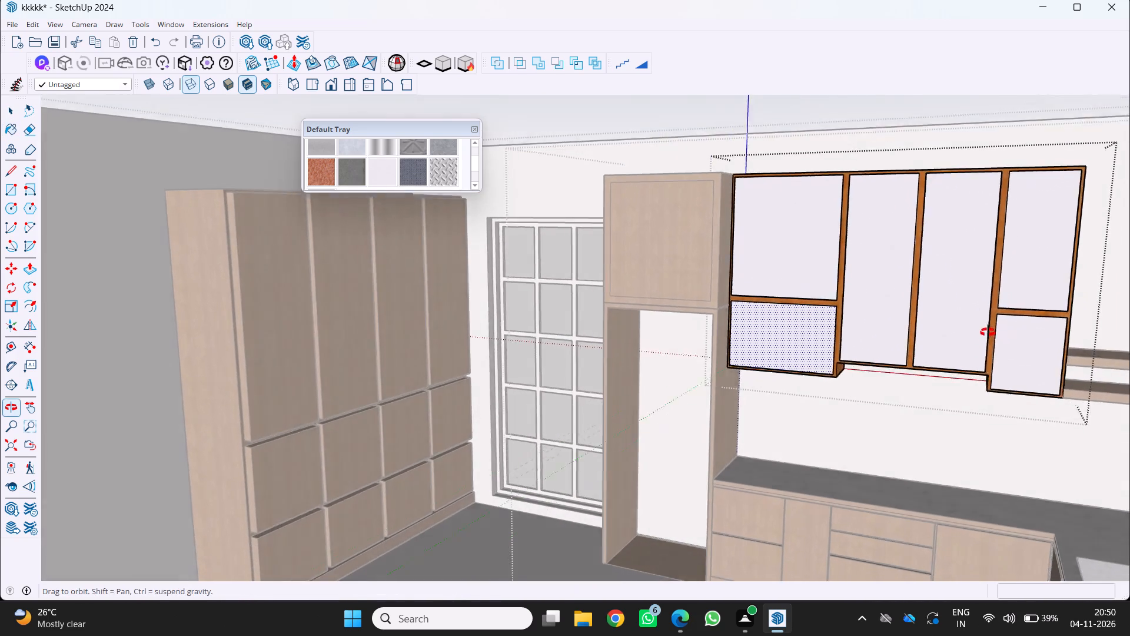
pyautogui.moveTo(988, 332); pyautogui.dragTo(968, 319, button='middle')
pyautogui.scroll(9, 966, 304)
pyautogui.click(976, 274)
pyautogui.scroll(-7, 975, 281)
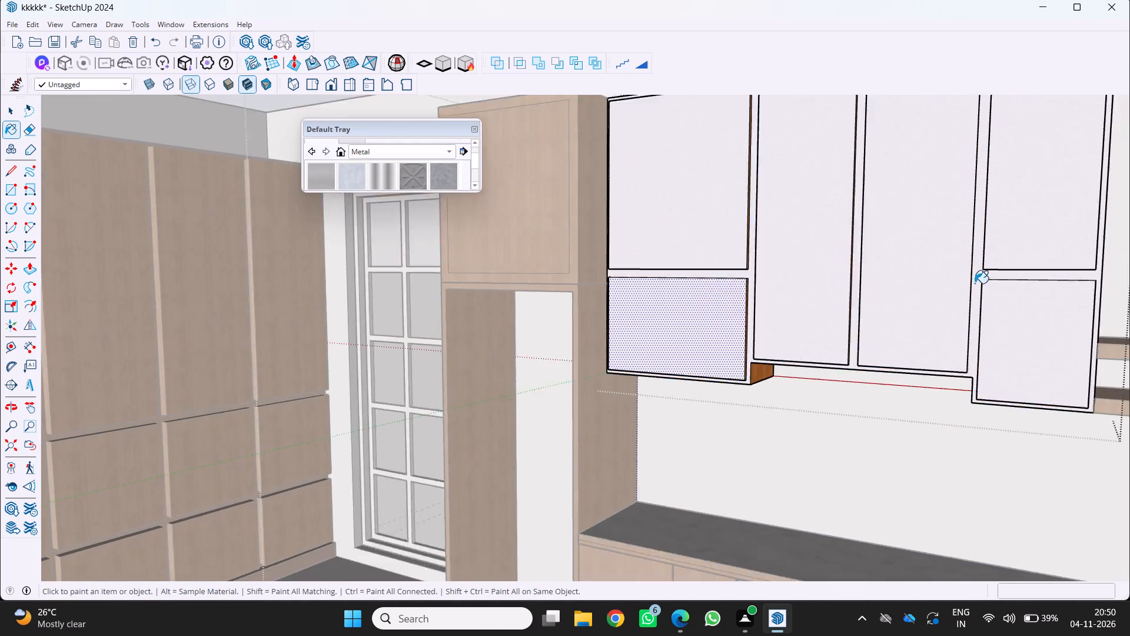
# Stop painting and close the upper wall-cabinet group.
pyautogui.scroll(-4, 975, 283)
pyautogui.scroll(8, 848, 316)
pyautogui.moveTo(817, 365); pyautogui.dragTo(953, 374, button='middle')
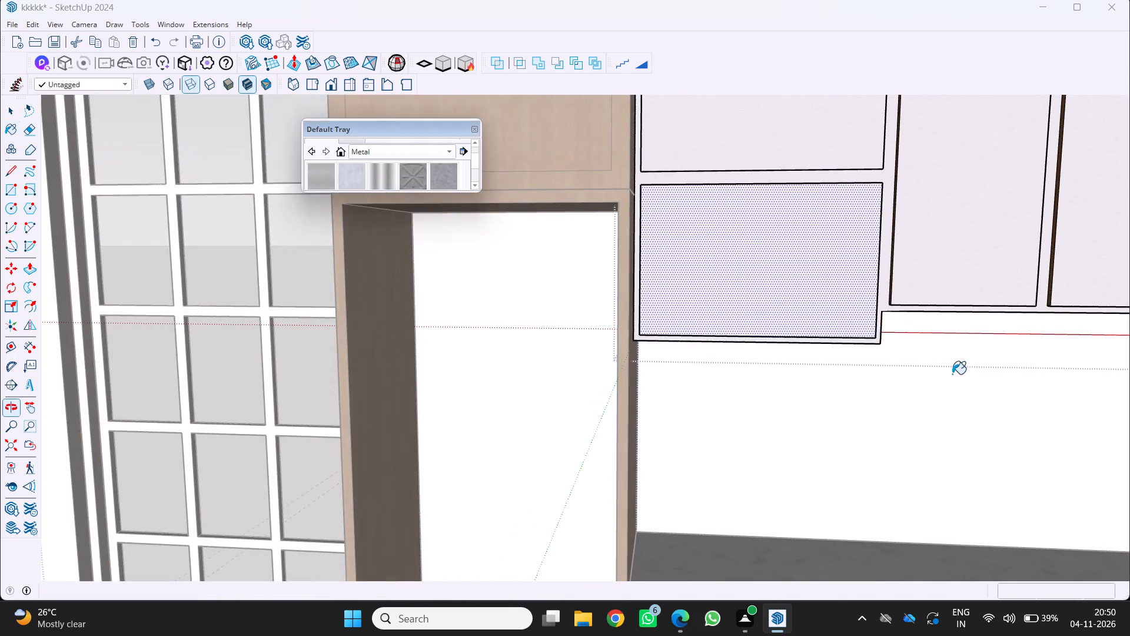
pyautogui.scroll(-8, 911, 361)
pyautogui.scroll(2, 759, 392)
pyautogui.click(687, 391)
pyautogui.scroll(-8, 688, 390)
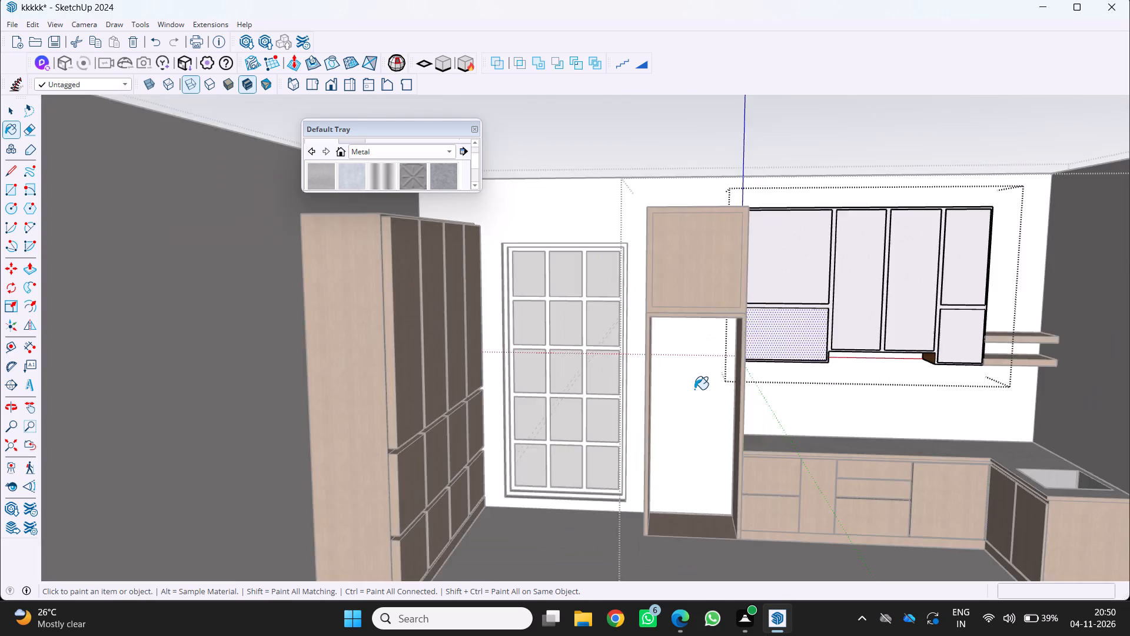
pyautogui.scroll(-7, 694, 389)
pyautogui.moveTo(694, 385); pyautogui.dragTo(633, 392, button='middle')
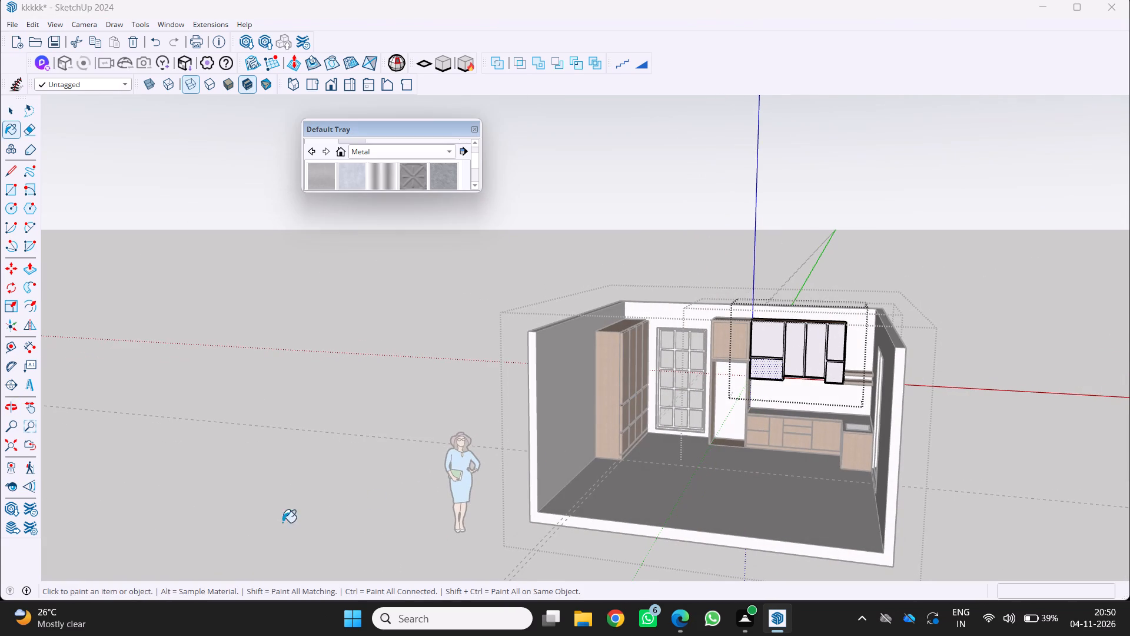
pyautogui.press('space')
pyautogui.click(271, 504)
pyautogui.press('space')
# Close the enclosing kitchen group to return to the top level of the model.
pyautogui.scroll(5, 420, 487)
pyautogui.moveTo(420, 487); pyautogui.dragTo(360, 405, button='middle')
pyautogui.middleClick(360, 405)
pyautogui.press('space')
pyautogui.scroll(-5, 355, 410)
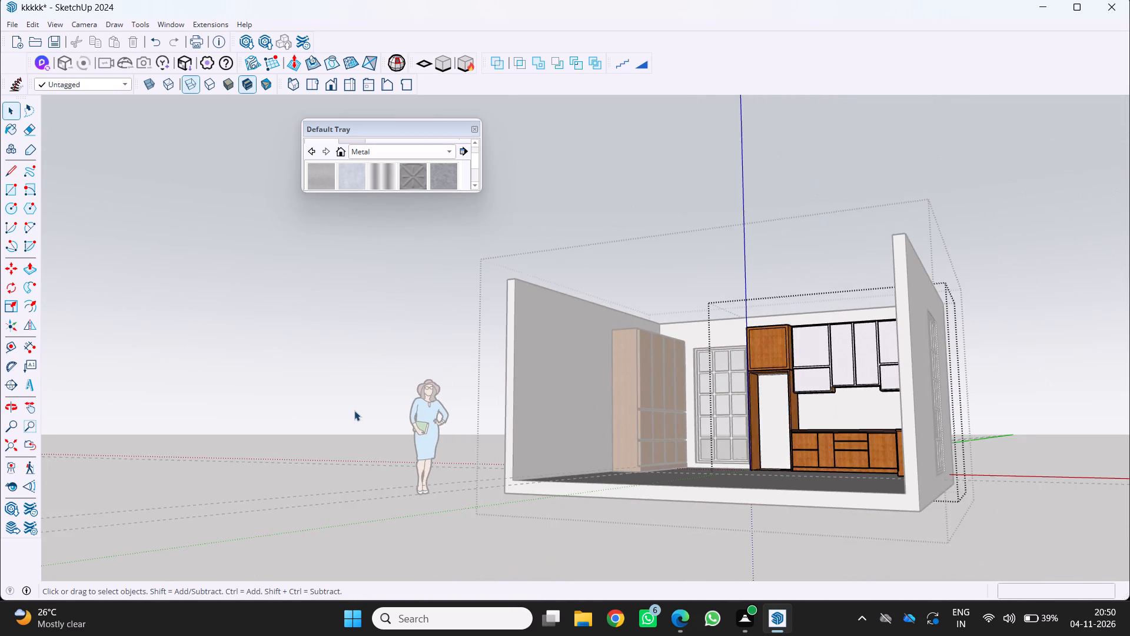
pyautogui.scroll(-4, 357, 408)
pyautogui.moveTo(361, 411); pyautogui.dragTo(570, 443, button='middle')
pyautogui.middleClick(570, 443)
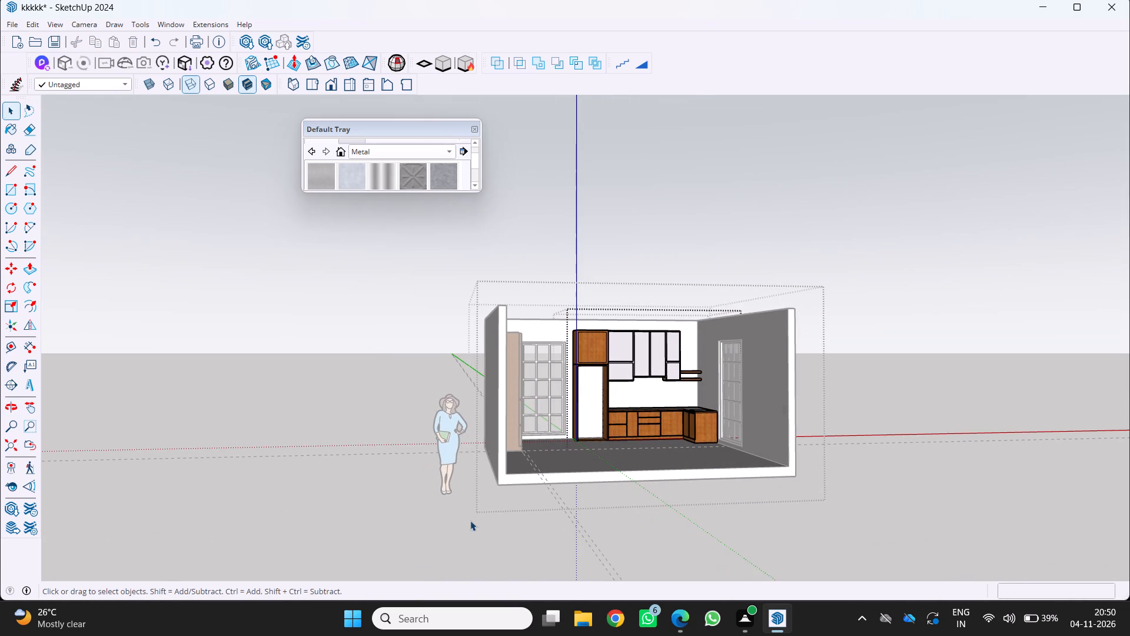
pyautogui.press('space')
pyautogui.click(436, 518)
# Examine the room with its wardrobe and white wall cabinets, then the base units and sink up close.
pyautogui.scroll(4, 623, 452)
pyautogui.moveTo(619, 452); pyautogui.dragTo(531, 496, button='middle')
pyautogui.scroll(8, 682, 340)
pyautogui.moveTo(650, 304); pyautogui.dragTo(713, 323, button='middle')
pyautogui.scroll(-3, 713, 323)
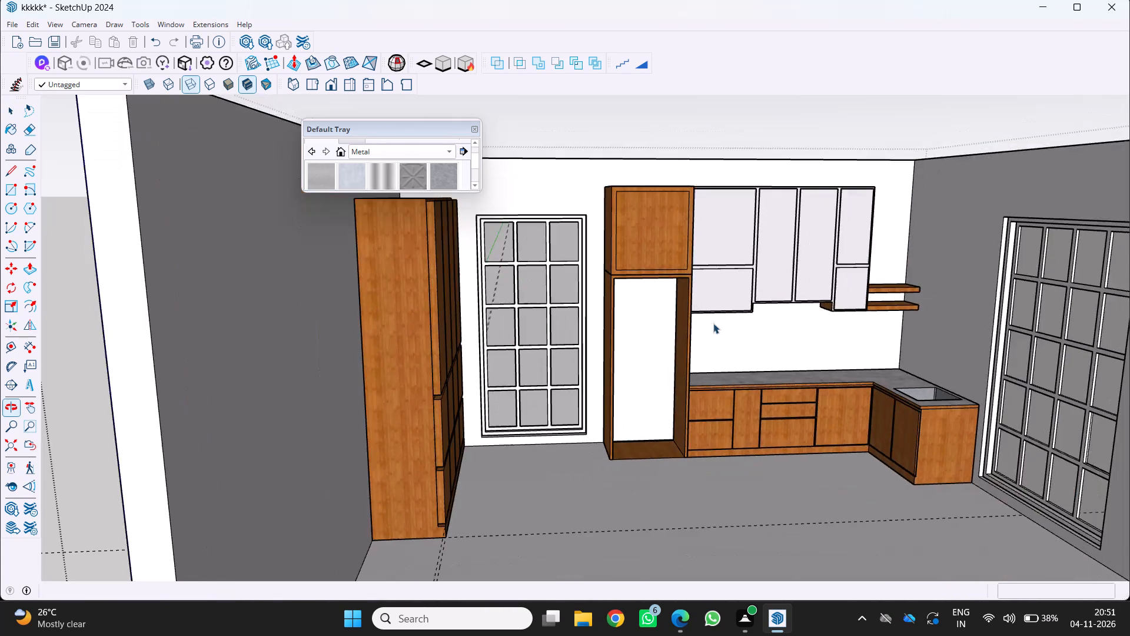
pyautogui.scroll(-5, 713, 323)
pyautogui.keyDown('shift'); pyautogui.moveTo(685, 324); pyautogui.dragTo(514, 351, button='middle'); pyautogui.keyUp('shift')
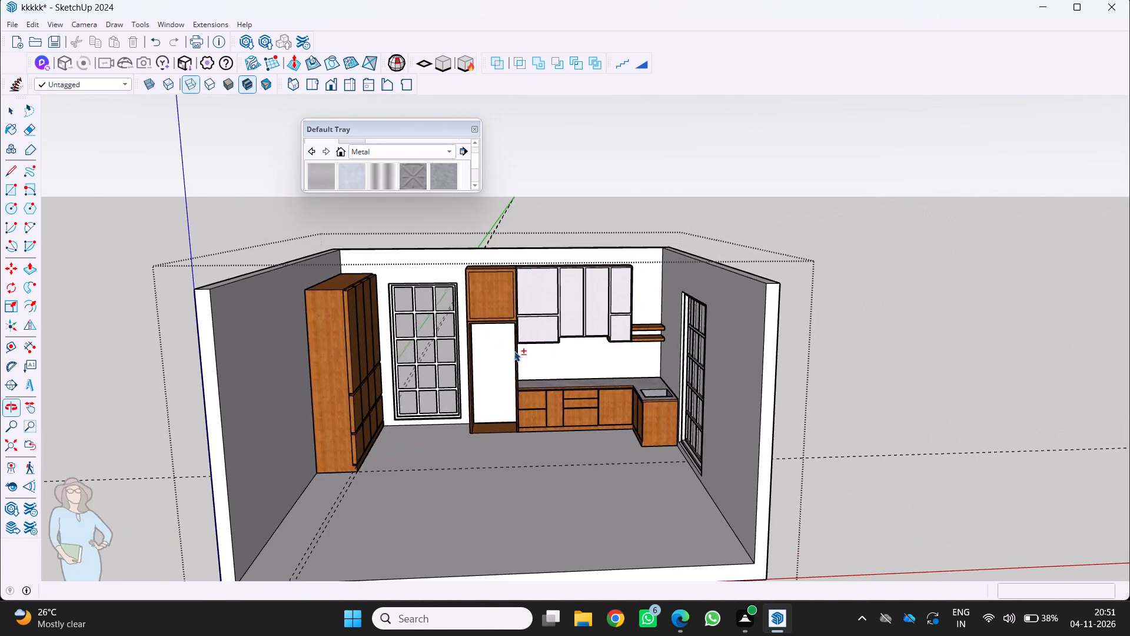
pyautogui.scroll(-5, 514, 348)
pyautogui.moveTo(518, 346); pyautogui.dragTo(561, 311, button='middle')
pyautogui.scroll(1, 559, 312)
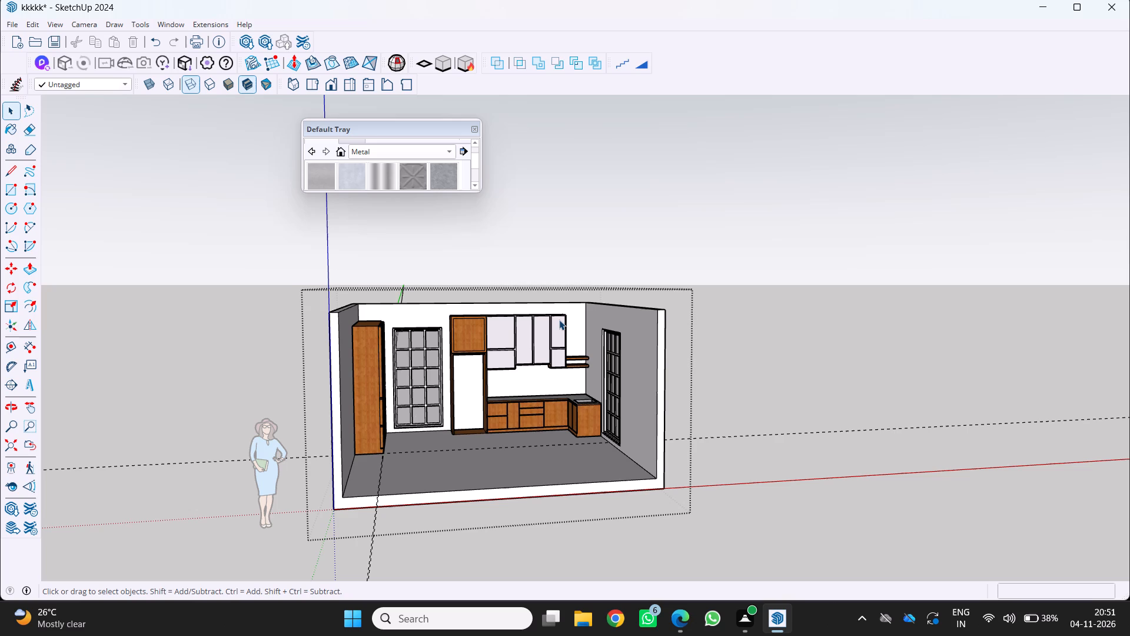
pyautogui.scroll(-1, 543, 352)
pyautogui.scroll(10, 567, 415)
pyautogui.moveTo(614, 316); pyautogui.dragTo(714, 340, button='middle')
pyautogui.scroll(1, 615, 316)
pyautogui.moveTo(703, 349); pyautogui.dragTo(697, 353, button='middle')
pyautogui.scroll(5, 666, 350)
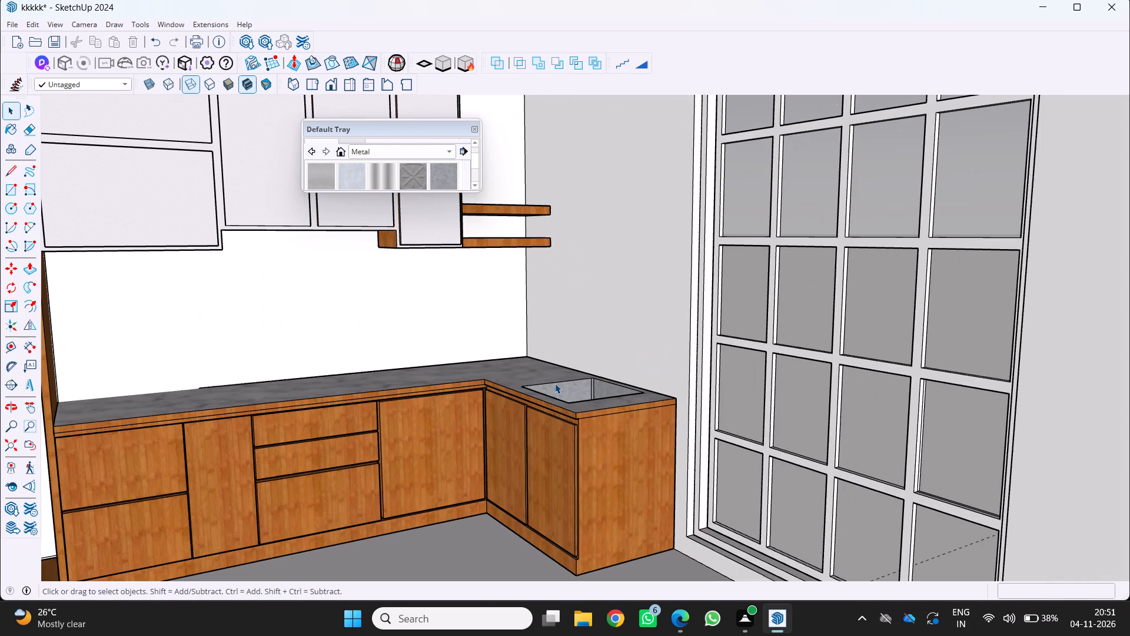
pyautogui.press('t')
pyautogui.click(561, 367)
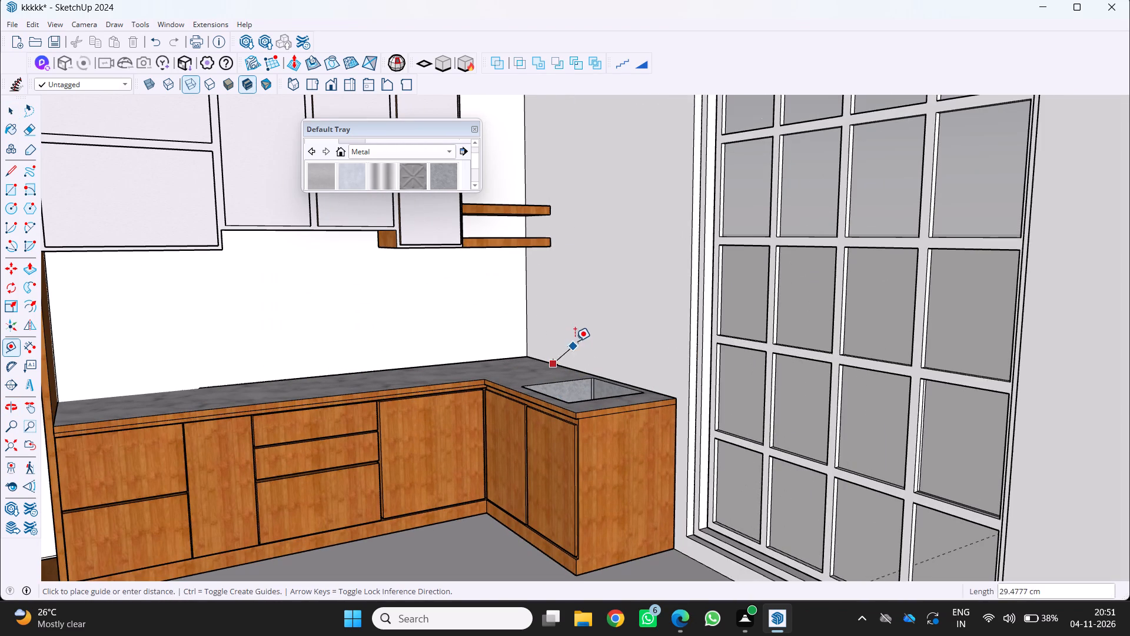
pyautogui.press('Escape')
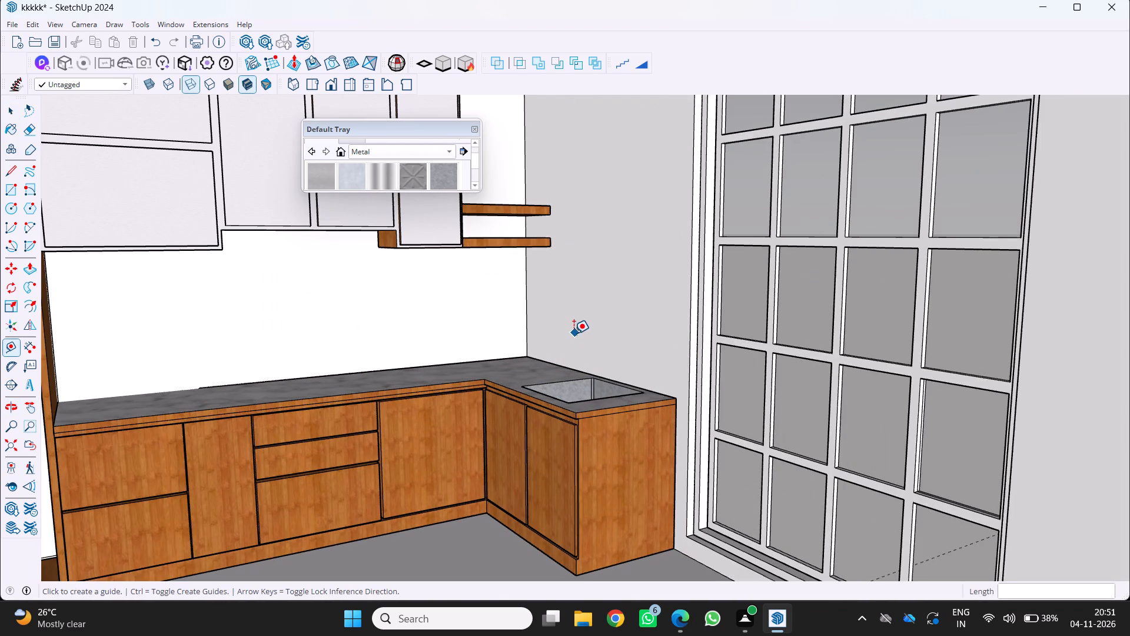
# Place a guide line 5 cm above the worktop's back edge on the wall behind the sink.
pyautogui.press('t')
pyautogui.scroll(3, 578, 348)
pyautogui.click(574, 378)
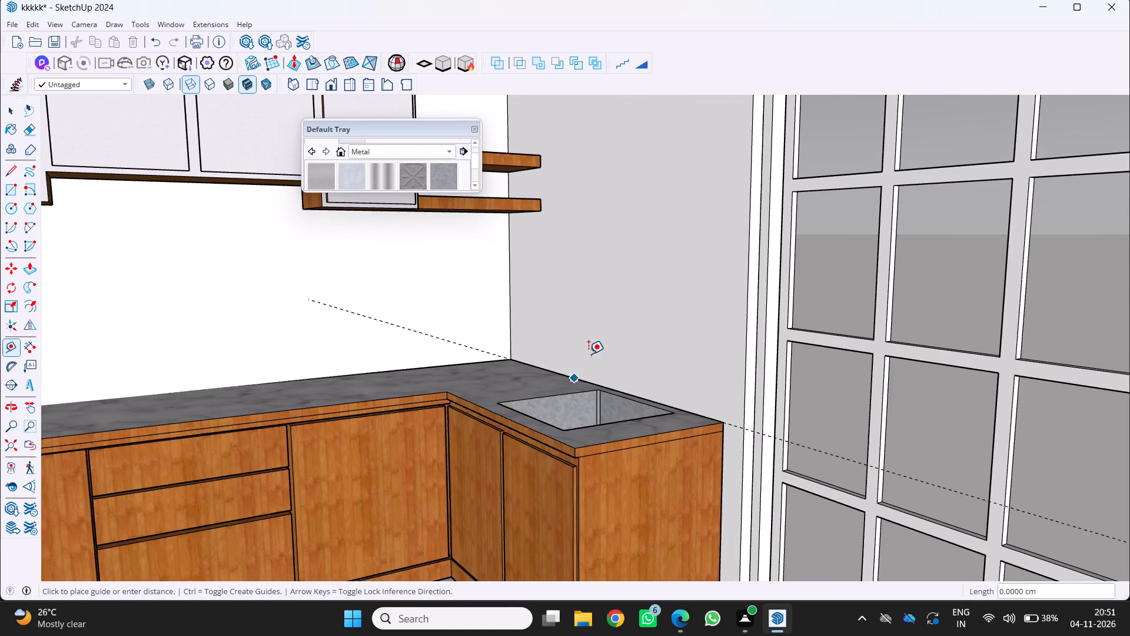
pyautogui.press('5')
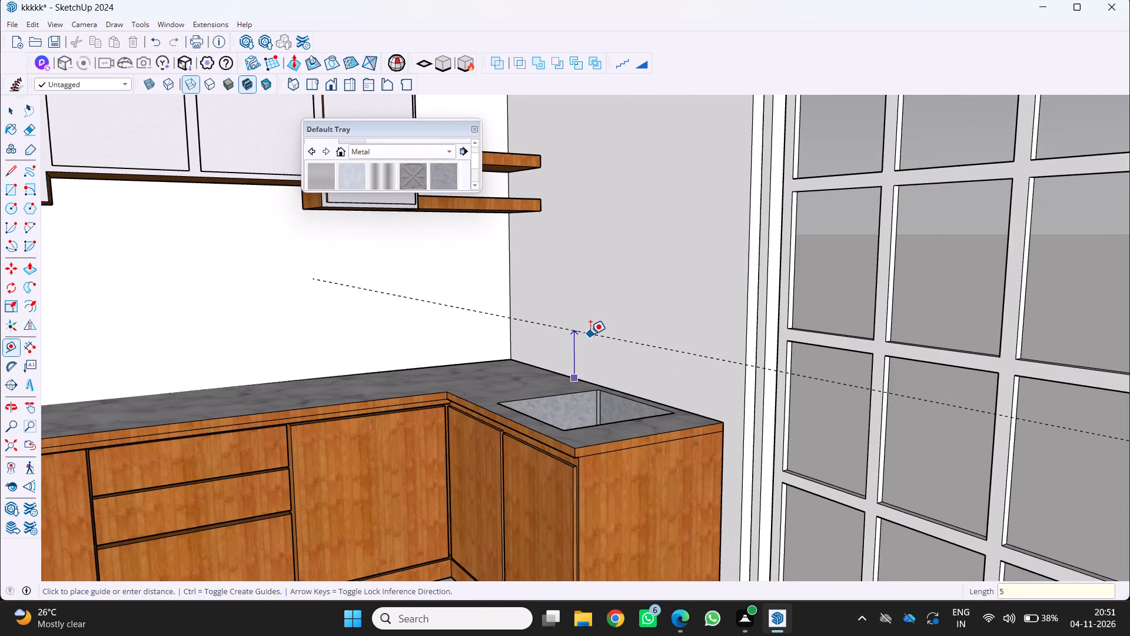
pyautogui.press('Return')
# Draw a 5 cm by 160 cm rectangle on the wall behind the sink, from the room corner to the worktop's end.
pyautogui.scroll(3, 507, 397)
pyautogui.moveTo(537, 372); pyautogui.dragTo(614, 355, button='middle')
pyautogui.scroll(3, 600, 343)
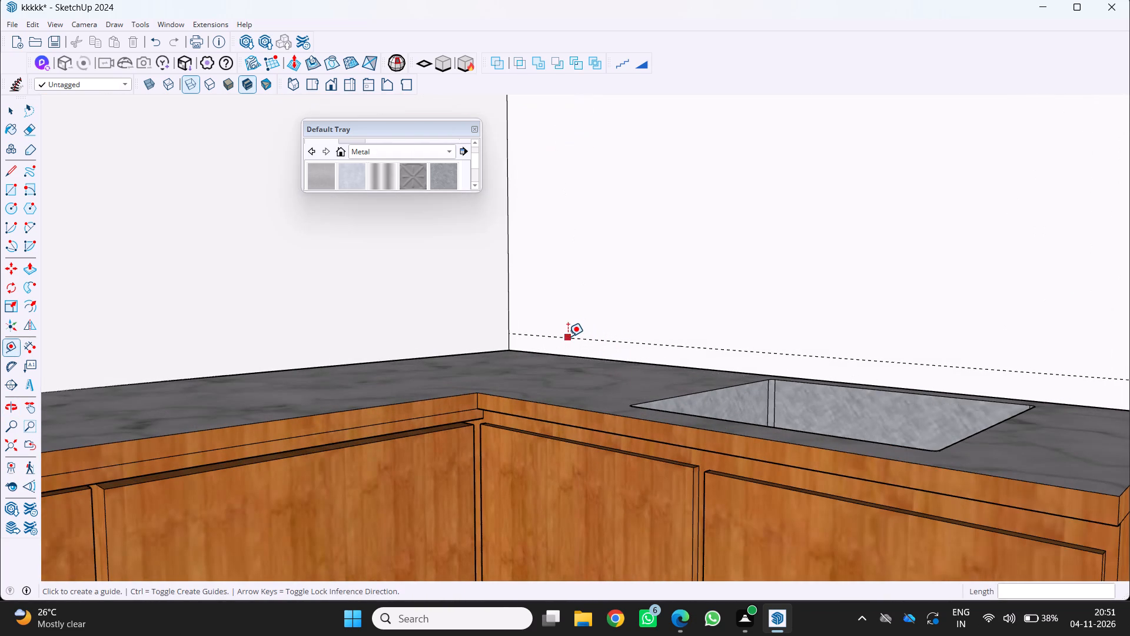
pyautogui.press('r')
pyautogui.scroll(7, 557, 336)
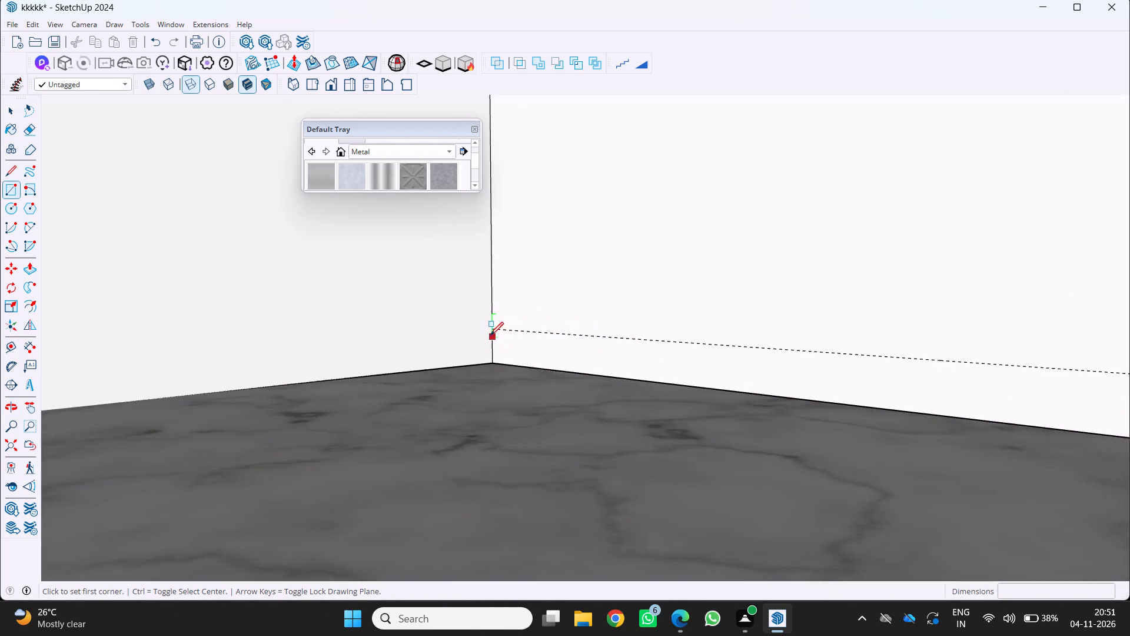
pyautogui.scroll(3, 490, 335)
pyautogui.click(496, 326)
pyautogui.scroll(-3, 497, 330)
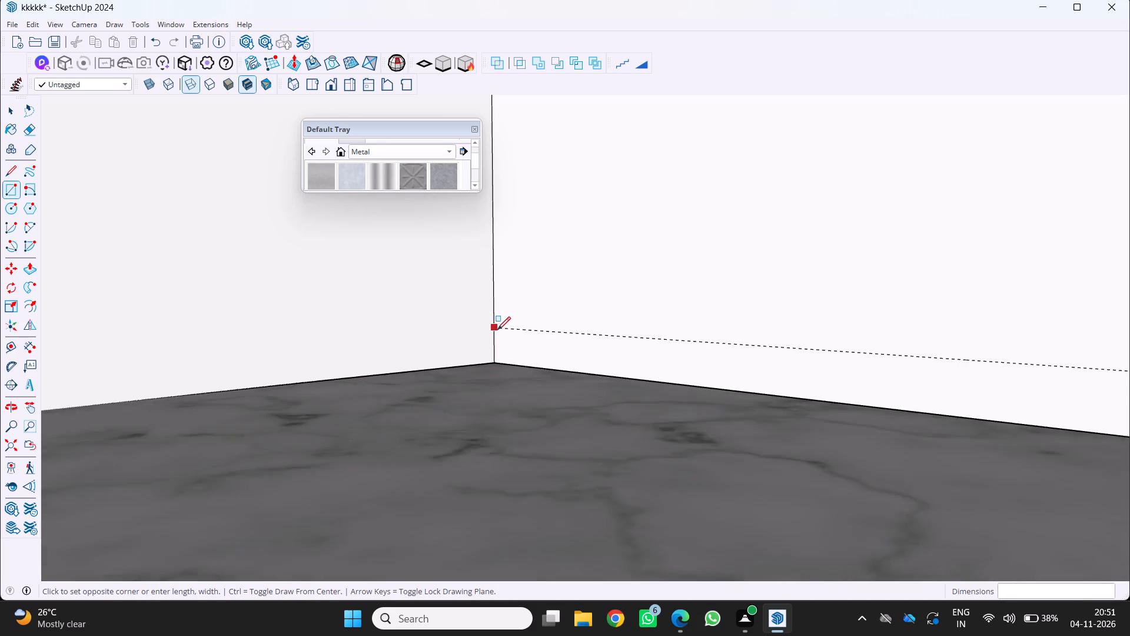
pyautogui.scroll(-14, 497, 330)
pyautogui.scroll(7, 851, 370)
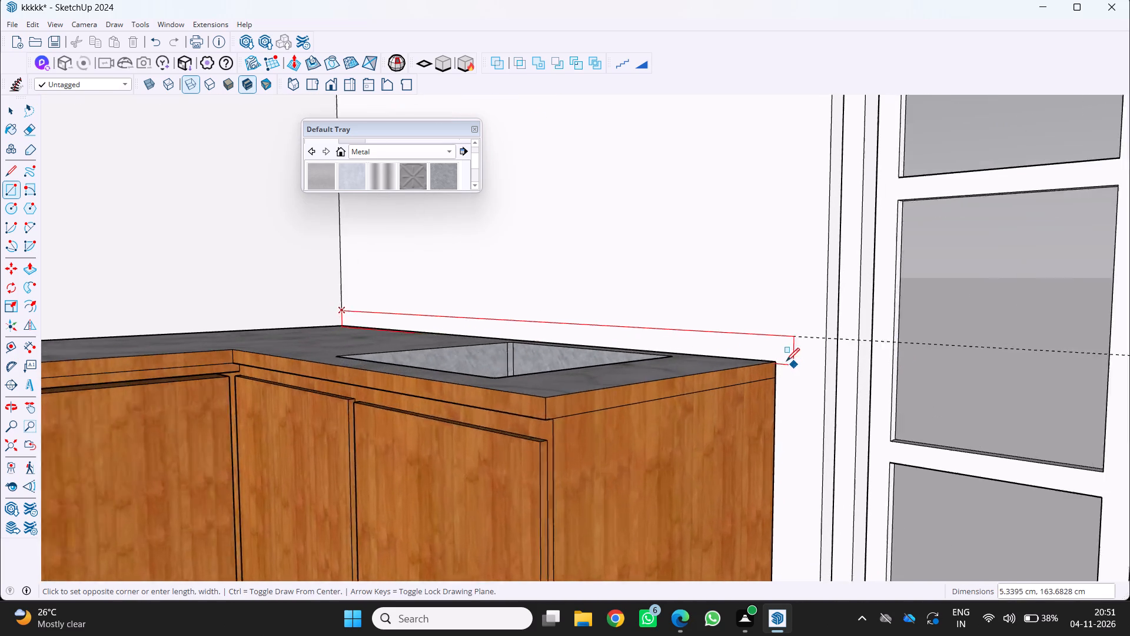
pyautogui.scroll(7, 786, 361)
pyautogui.click(774, 363)
pyautogui.scroll(-2, 715, 328)
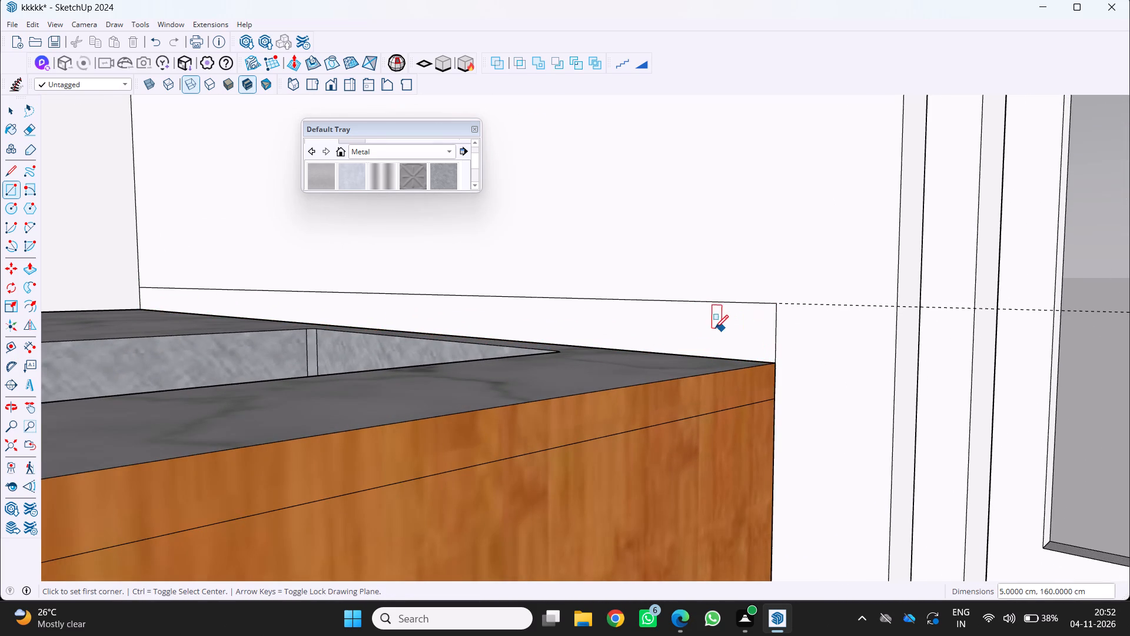
pyautogui.scroll(-3, 715, 328)
# Make the upstand rectangle behind the sink, including its edges, into a group.
pyautogui.press('p')
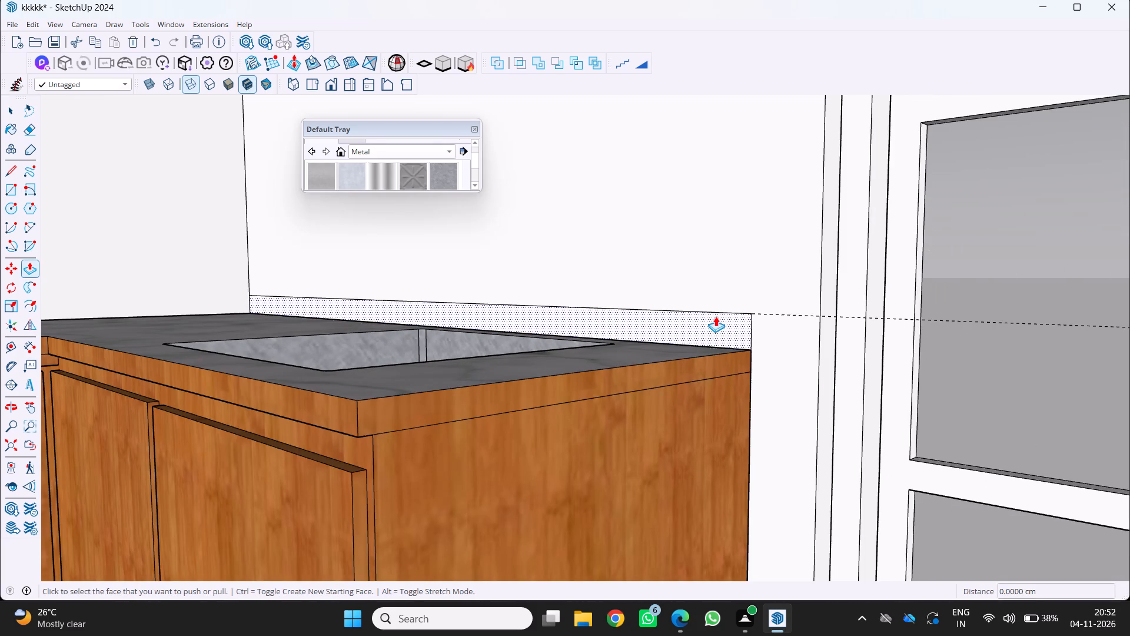
pyautogui.press('space')
pyautogui.click(709, 327)
pyautogui.rightClick(707, 327)
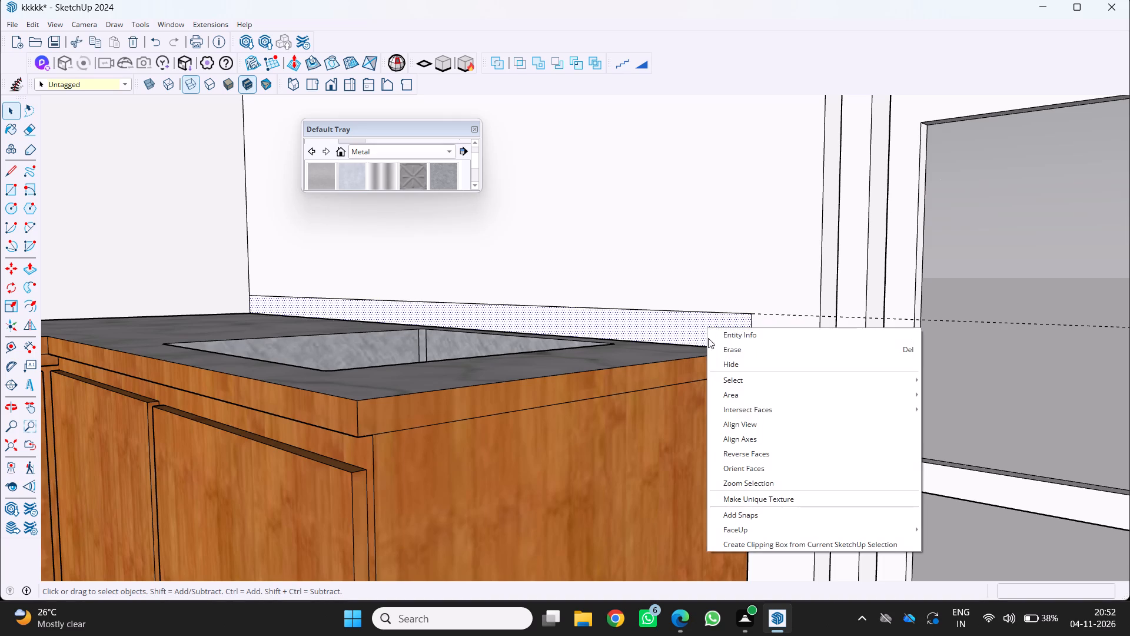
pyautogui.tripleClick(687, 333)
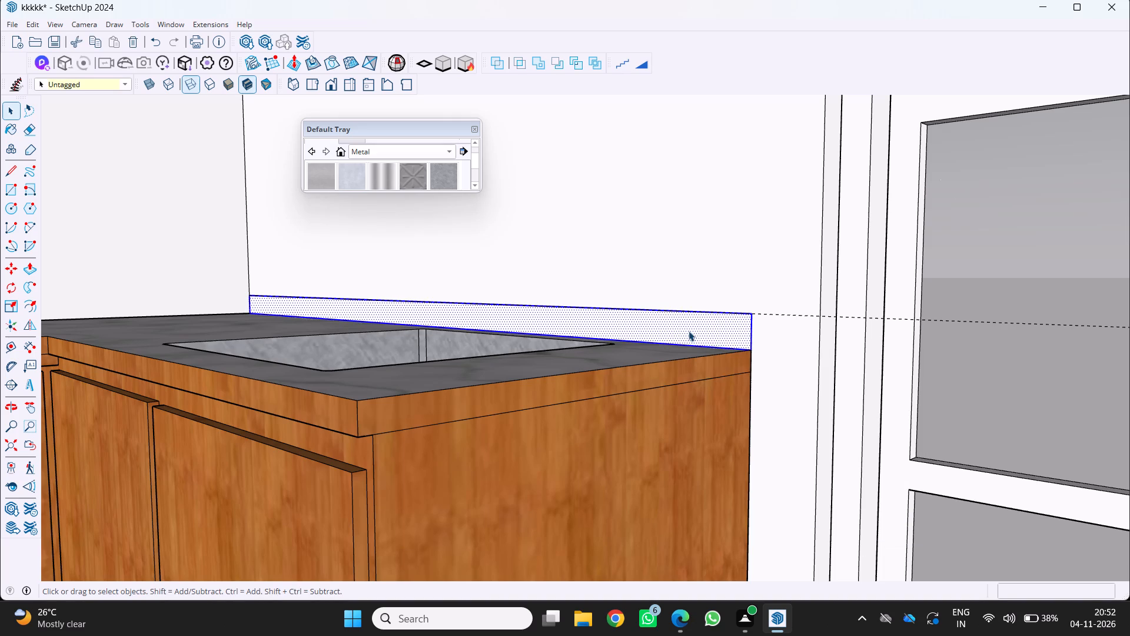
pyautogui.rightClick(688, 330)
pyautogui.click(717, 443)
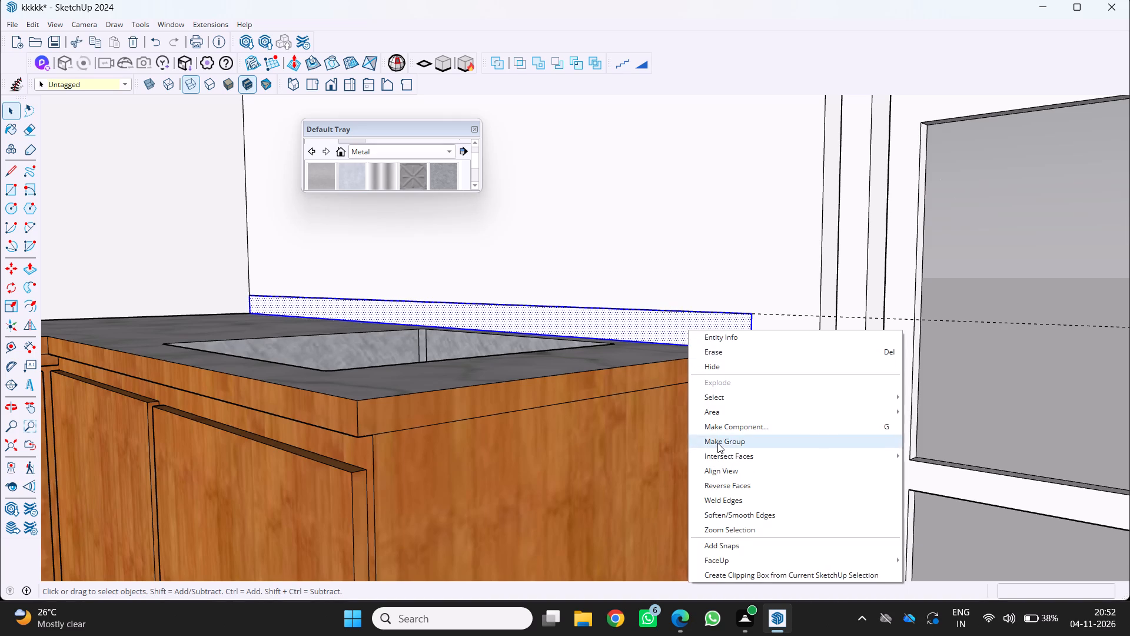
# Open the upstand group and push/pull its face out from the wall by about 1.6 cm.
pyautogui.scroll(1, 683, 360)
pyautogui.moveTo(683, 360); pyautogui.dragTo(694, 420, button='middle')
pyautogui.scroll(-3, 689, 326)
pyautogui.moveTo(686, 326); pyautogui.dragTo(680, 317, button='middle')
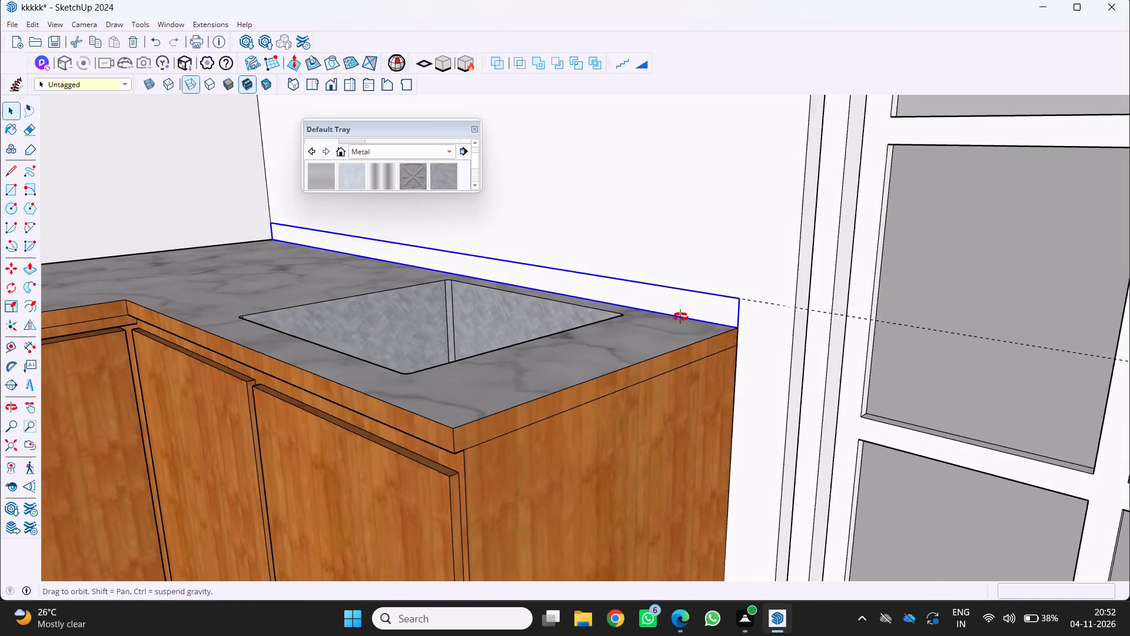
pyautogui.moveTo(680, 317); pyautogui.dragTo(641, 252, button='middle')
pyautogui.scroll(4, 654, 326)
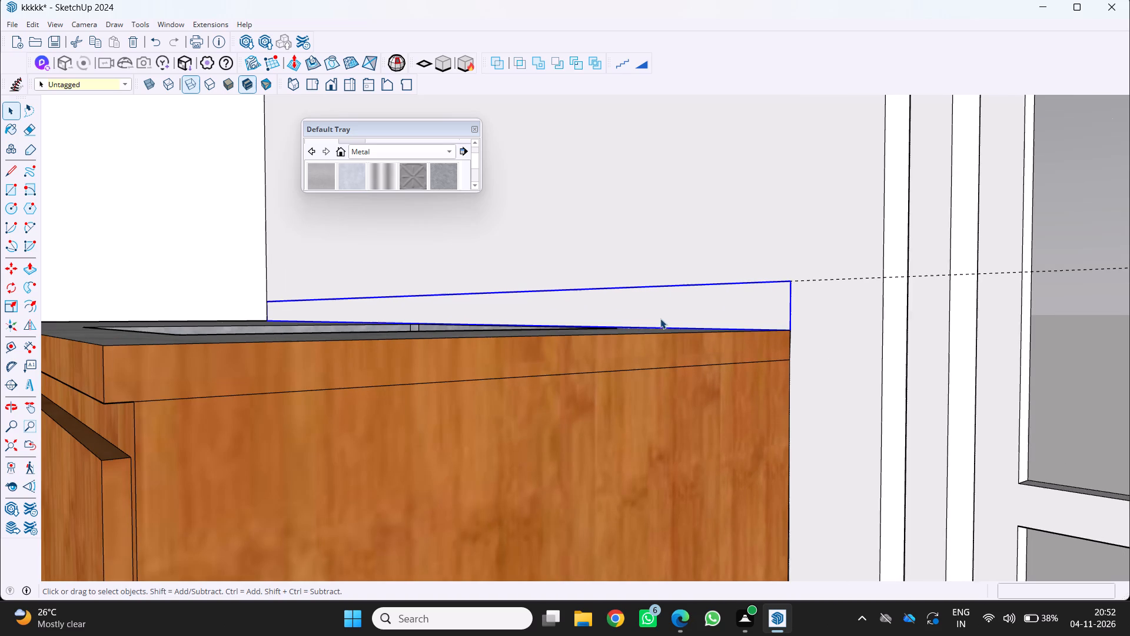
pyautogui.press('p')
pyautogui.click(686, 299)
pyautogui.moveTo(669, 316); pyautogui.dragTo(653, 350, button='middle')
pyautogui.press('space')
pyautogui.click(687, 313)
pyautogui.click(687, 313)
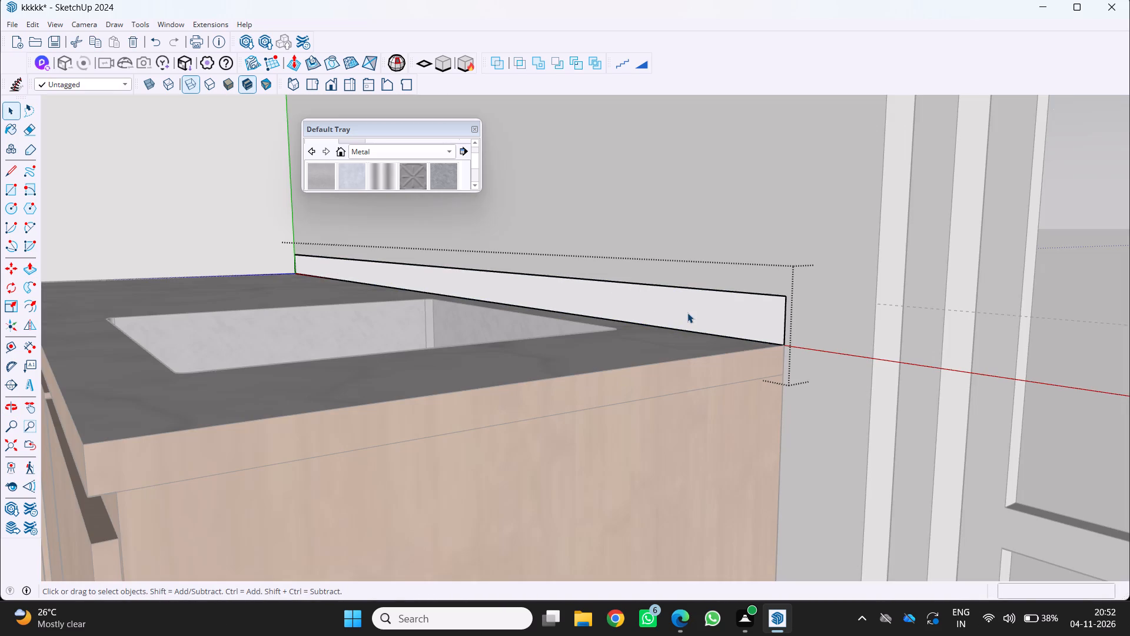
pyautogui.click(687, 313)
pyautogui.press('p')
pyautogui.click(694, 306)
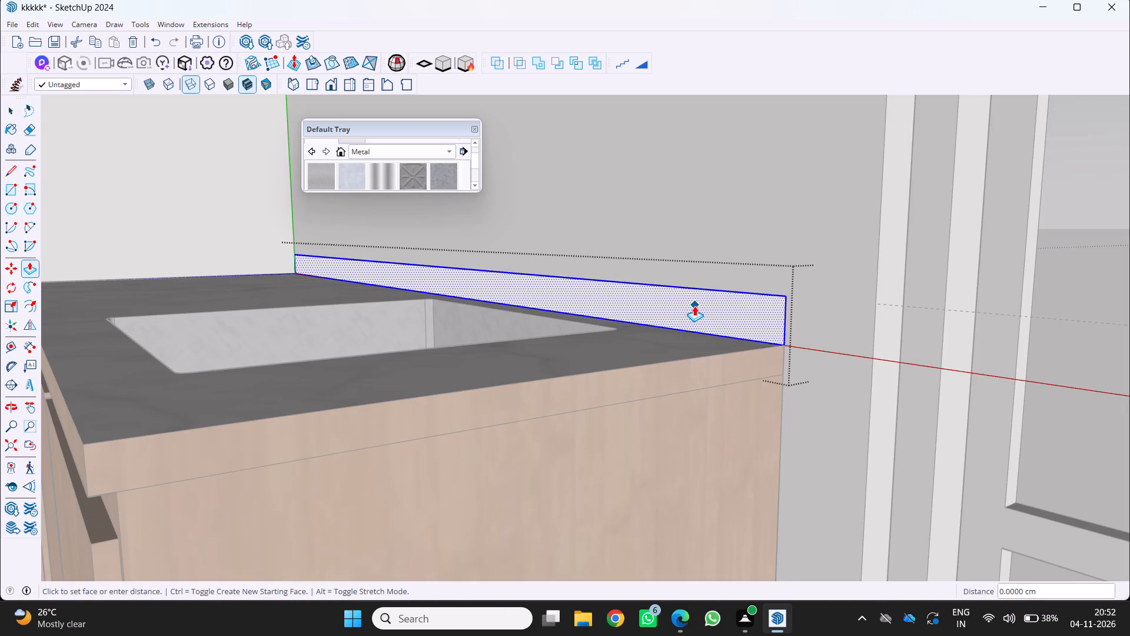
pyautogui.click(684, 306)
# Examine the extruded upstand behind the sink, then the long worktop run and the wall area beneath the wall cabinets.
pyautogui.moveTo(663, 320); pyautogui.dragTo(572, 393, button='middle')
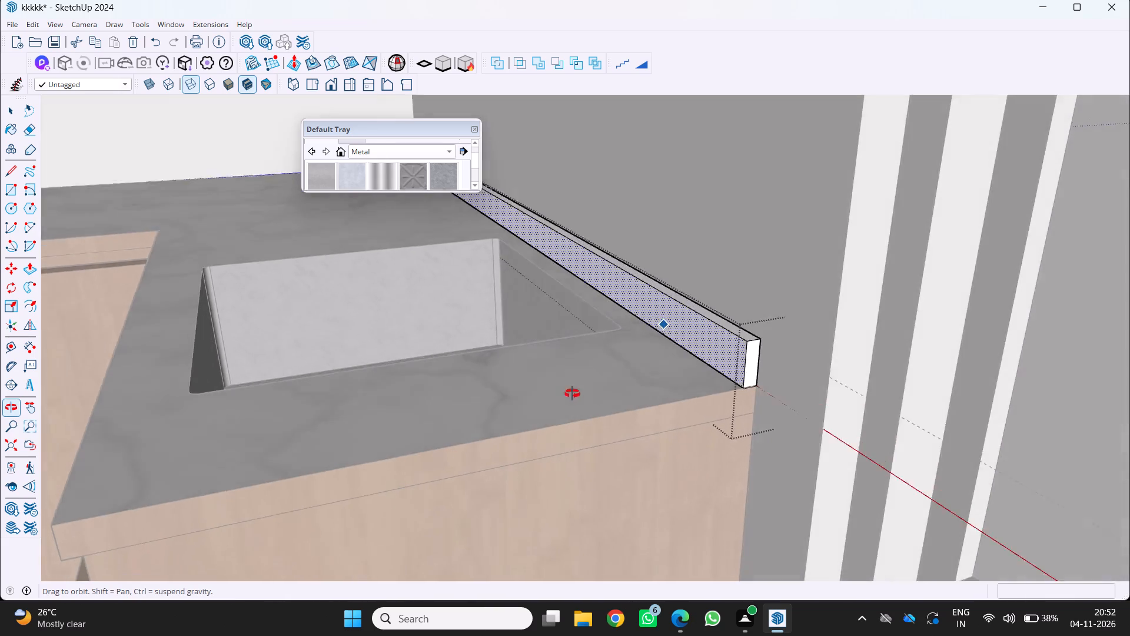
pyautogui.moveTo(572, 393); pyautogui.dragTo(557, 398, button='middle')
pyautogui.scroll(4, 650, 329)
pyautogui.moveTo(656, 316); pyautogui.dragTo(767, 296, button='middle')
pyautogui.scroll(-8, 768, 296)
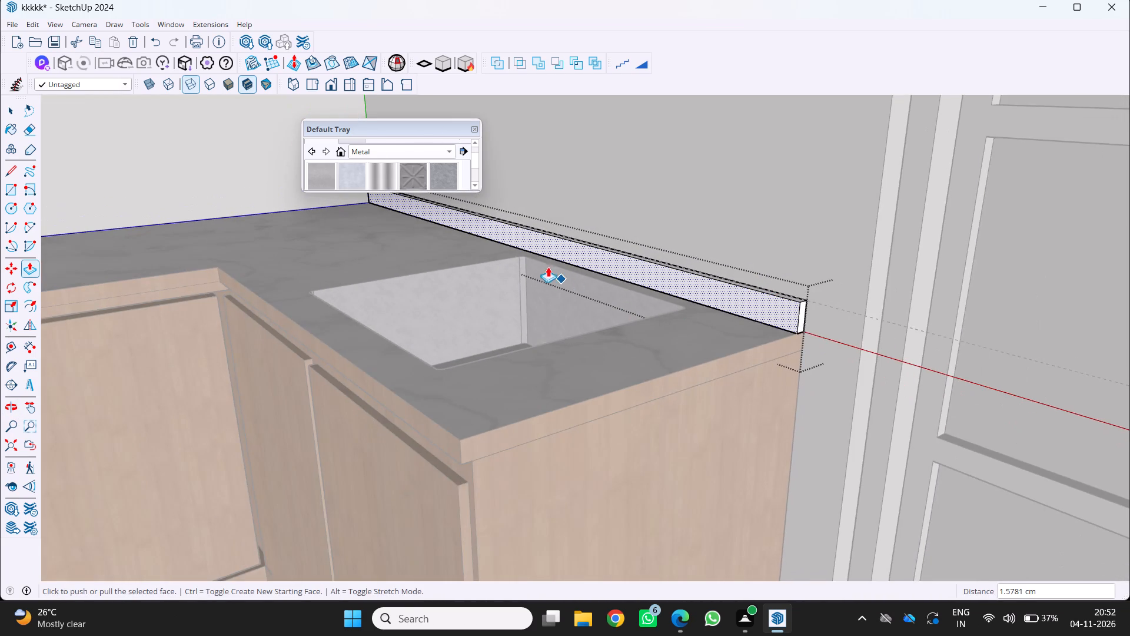
pyautogui.moveTo(530, 260); pyautogui.dragTo(765, 299, button='middle')
pyautogui.middleClick(765, 300)
pyautogui.middleClick(765, 300)
pyautogui.scroll(-1, 765, 303)
pyautogui.scroll(-5, 449, 355)
pyautogui.moveTo(444, 356); pyautogui.dragTo(392, 322, button='middle')
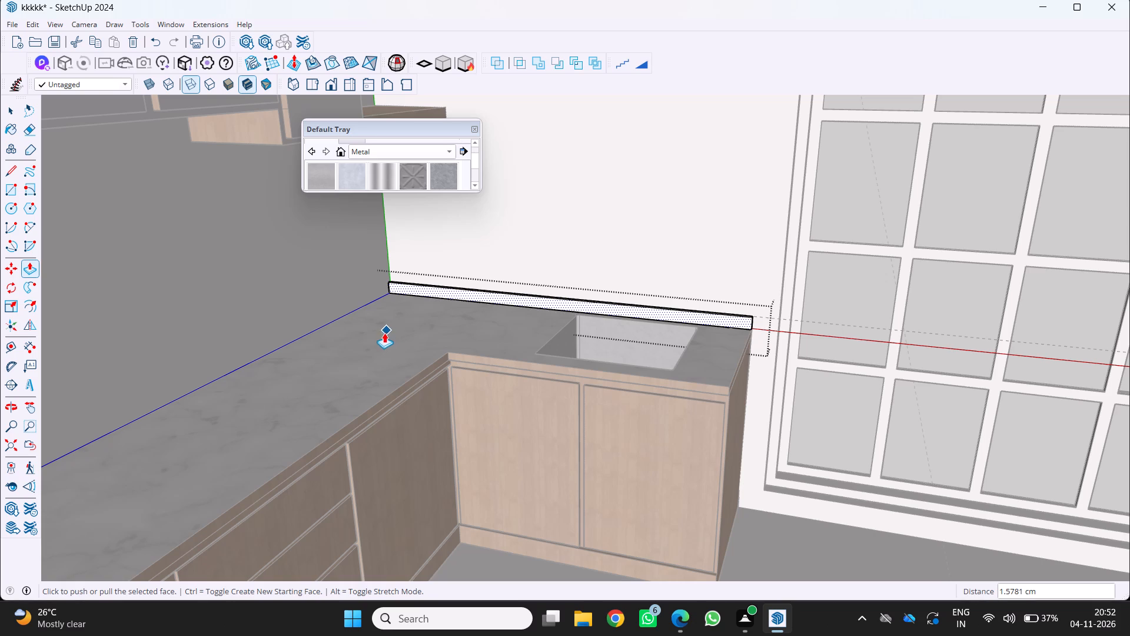
pyautogui.scroll(-5, 370, 394)
pyautogui.moveTo(388, 400); pyautogui.dragTo(347, 413, button='middle')
pyautogui.scroll(3, 341, 404)
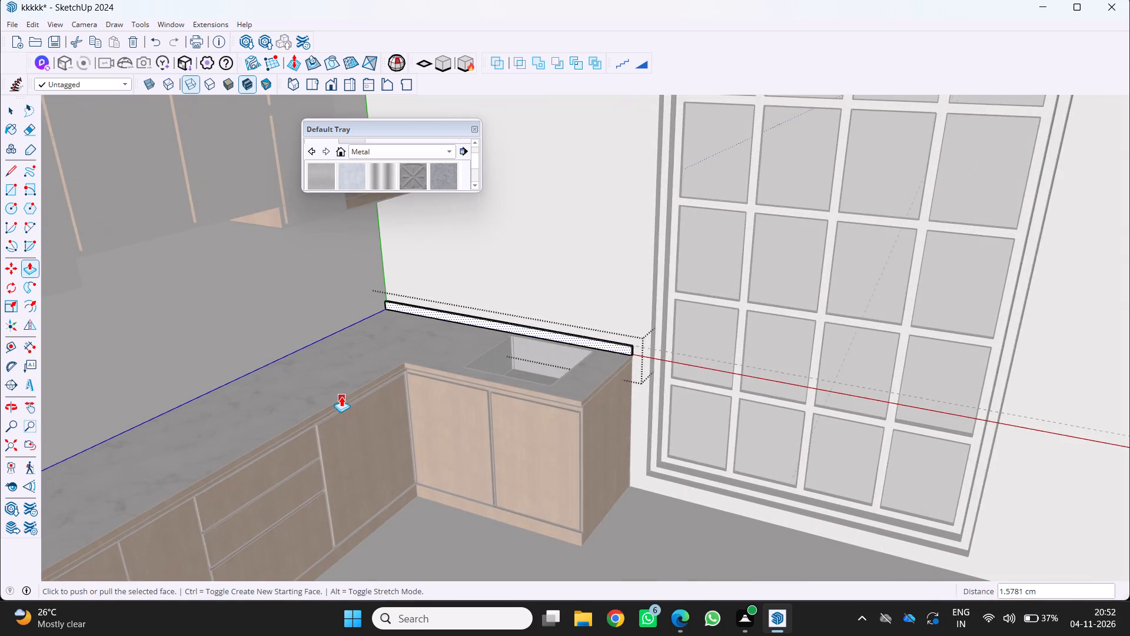
pyautogui.scroll(1, 341, 396)
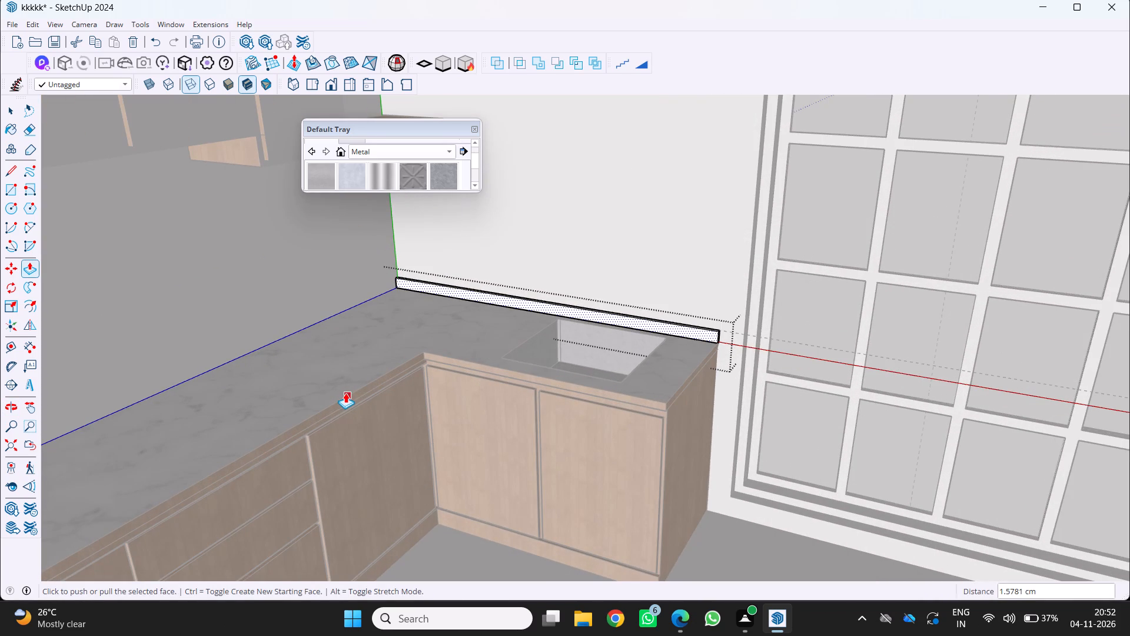
pyautogui.scroll(1, 398, 309)
pyautogui.moveTo(406, 307); pyautogui.dragTo(464, 307, button='middle')
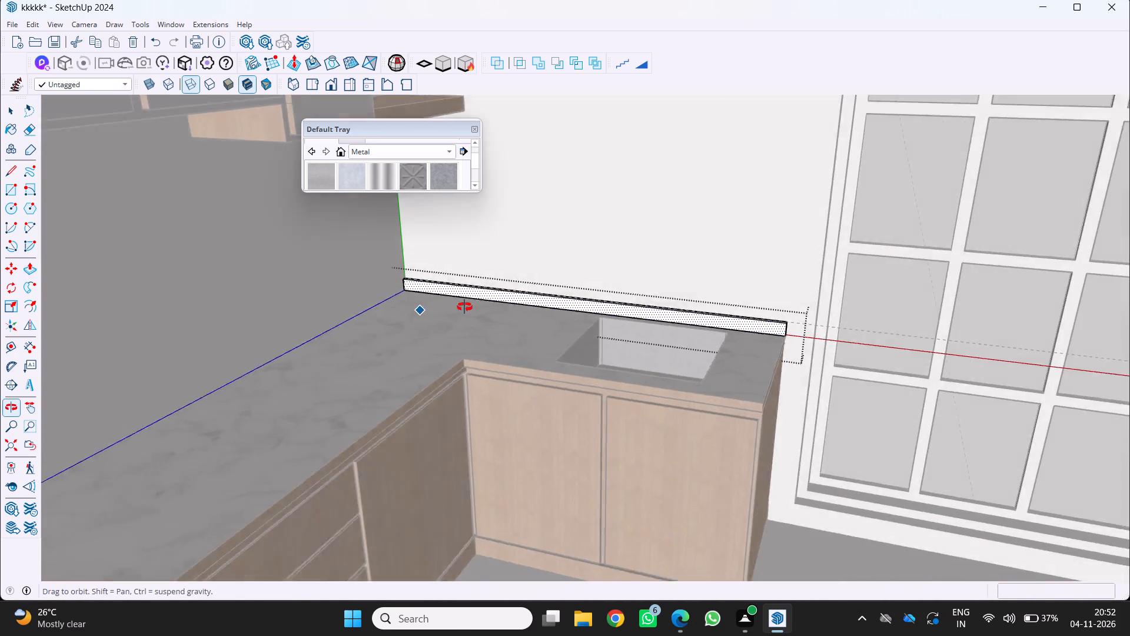
pyautogui.moveTo(464, 307); pyautogui.dragTo(517, 314, button='middle')
pyautogui.scroll(-4, 517, 314)
pyautogui.moveTo(451, 323); pyautogui.dragTo(384, 300, button='middle')
pyautogui.scroll(-2, 384, 301)
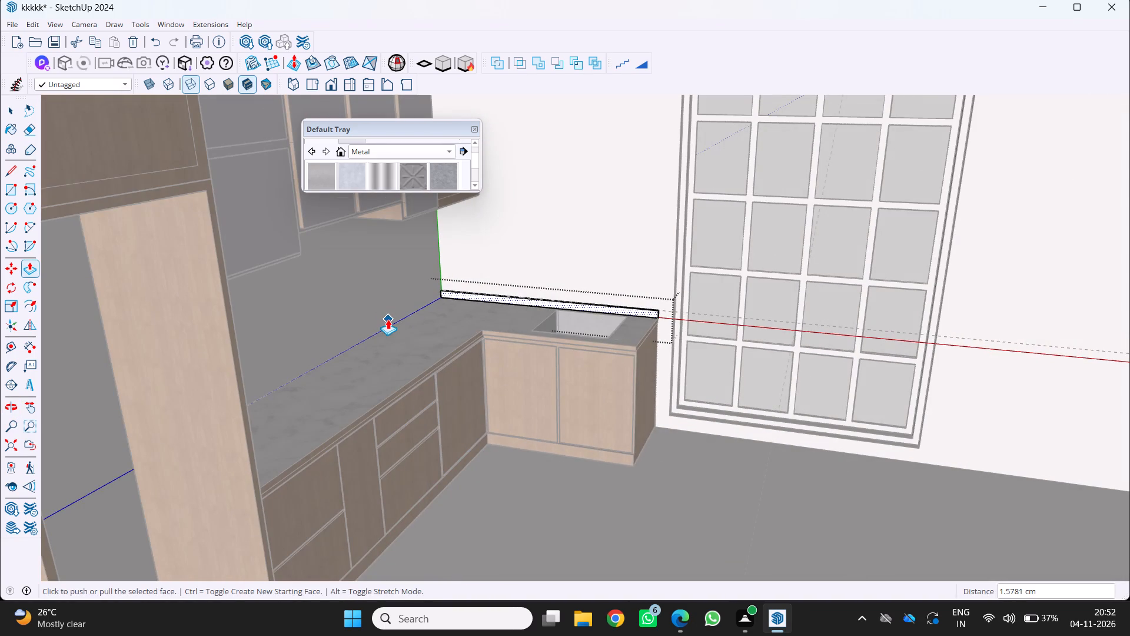
pyautogui.moveTo(395, 323); pyautogui.dragTo(461, 416, button='middle')
pyautogui.keyDown('shift'); pyautogui.scroll(-4, 459, 416); pyautogui.keyUp('shift')
pyautogui.keyDown('shift'); pyautogui.scroll(1, 451, 423); pyautogui.keyUp('shift')
pyautogui.keyDown('shift'); pyautogui.moveTo(448, 423); pyautogui.dragTo(386, 391, button='middle'); pyautogui.keyUp('shift')
pyautogui.keyDown('shift'); pyautogui.scroll(1, 405, 401); pyautogui.keyUp('shift')
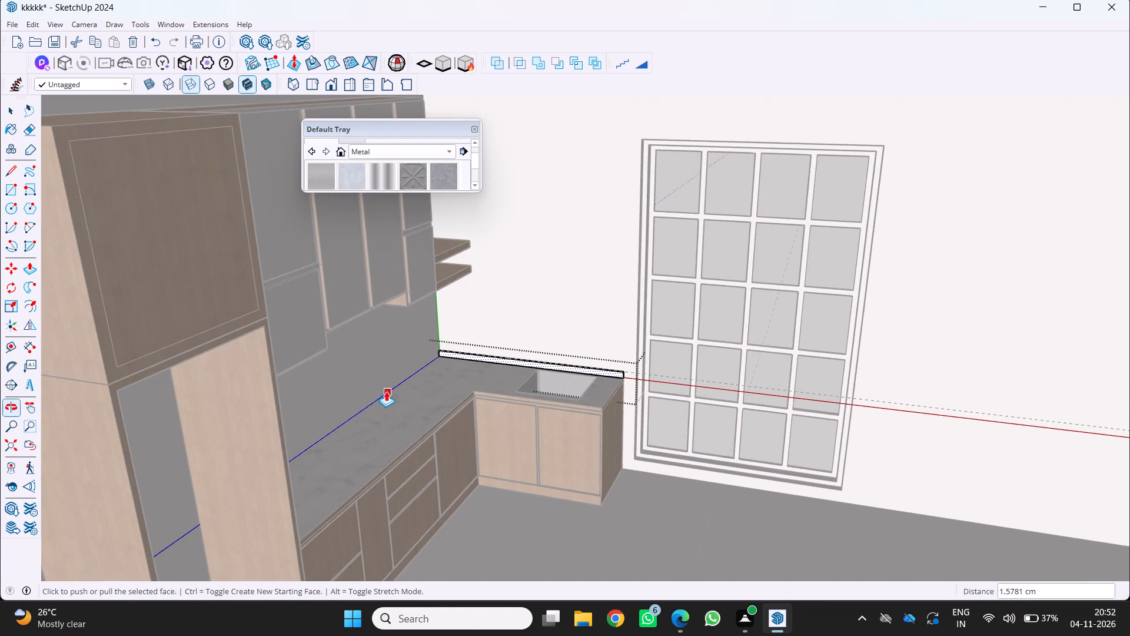
pyautogui.scroll(-5, 392, 392)
pyautogui.moveTo(466, 431); pyautogui.dragTo(381, 400, button='middle')
pyautogui.scroll(4, 381, 400)
pyautogui.moveTo(561, 402); pyautogui.dragTo(473, 382, button='middle')
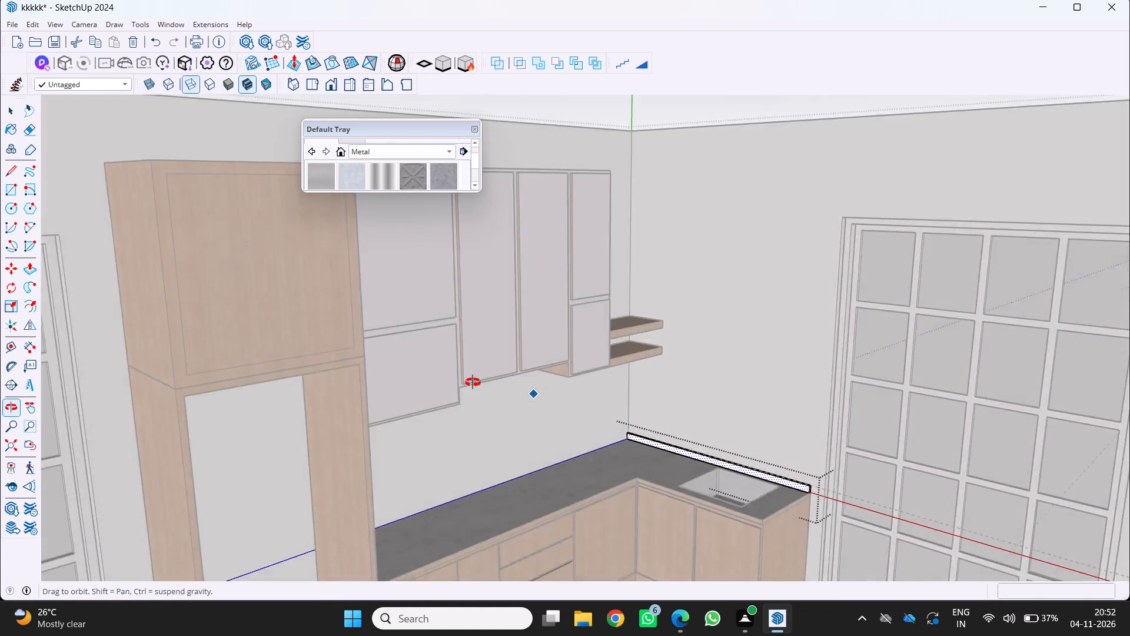
pyautogui.moveTo(473, 382); pyautogui.dragTo(466, 381, button='middle')
pyautogui.scroll(5, 484, 397)
pyautogui.moveTo(473, 399); pyautogui.dragTo(437, 399, button='middle')
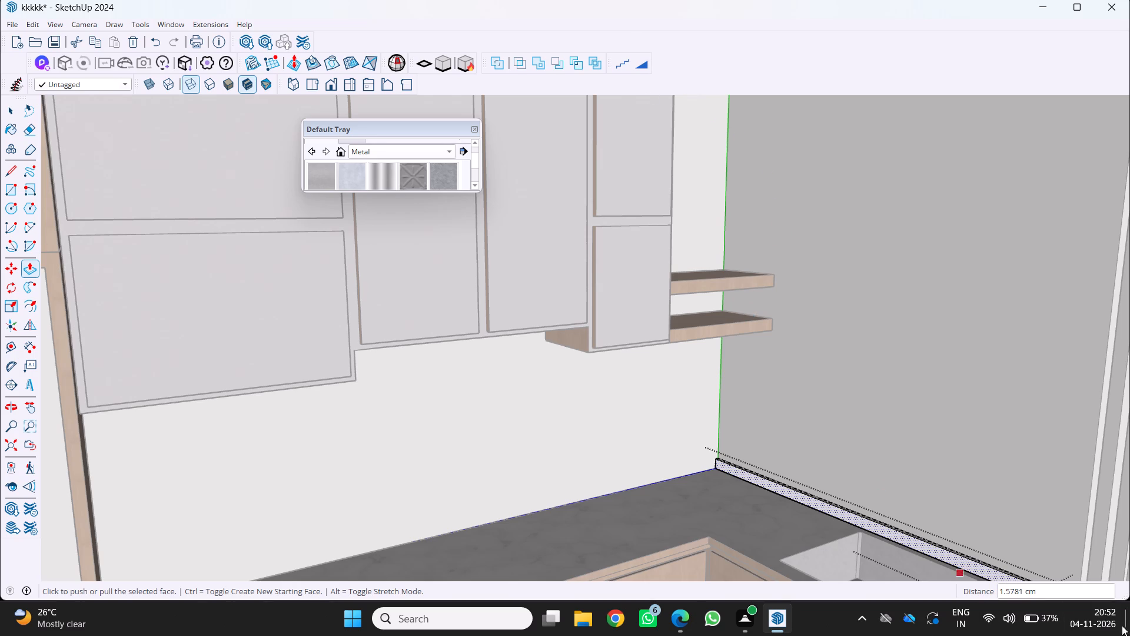
# Switch the materials to the Stone collection and choose the light grey speckled stone.
pyautogui.click(395, 147)
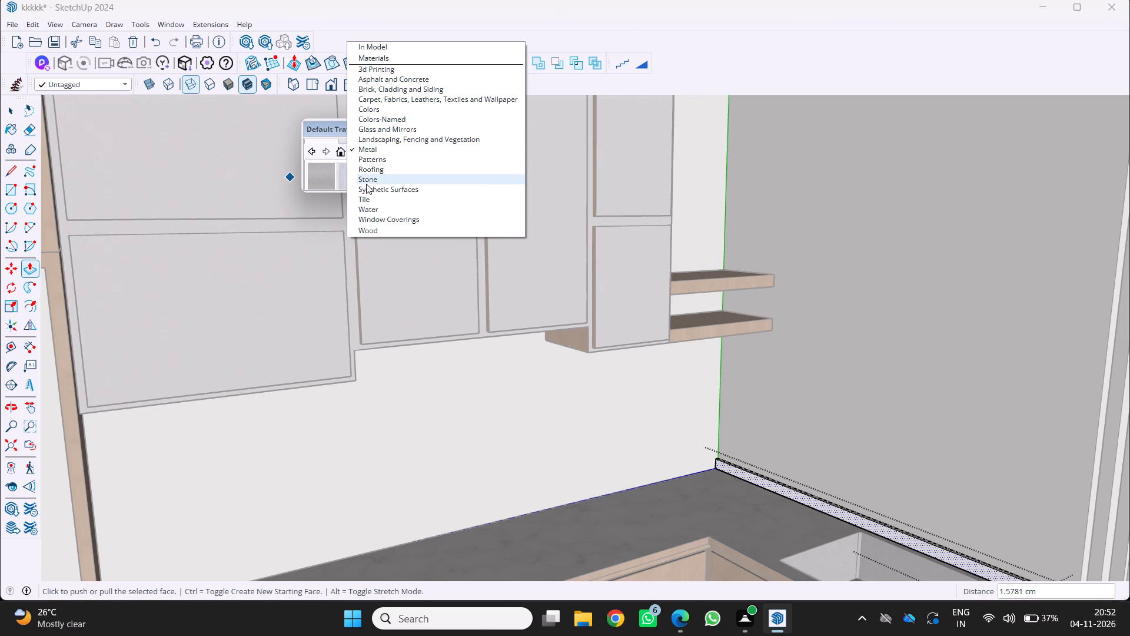
pyautogui.click(358, 182)
pyautogui.moveTo(317, 174); pyautogui.dragTo(323, 173)
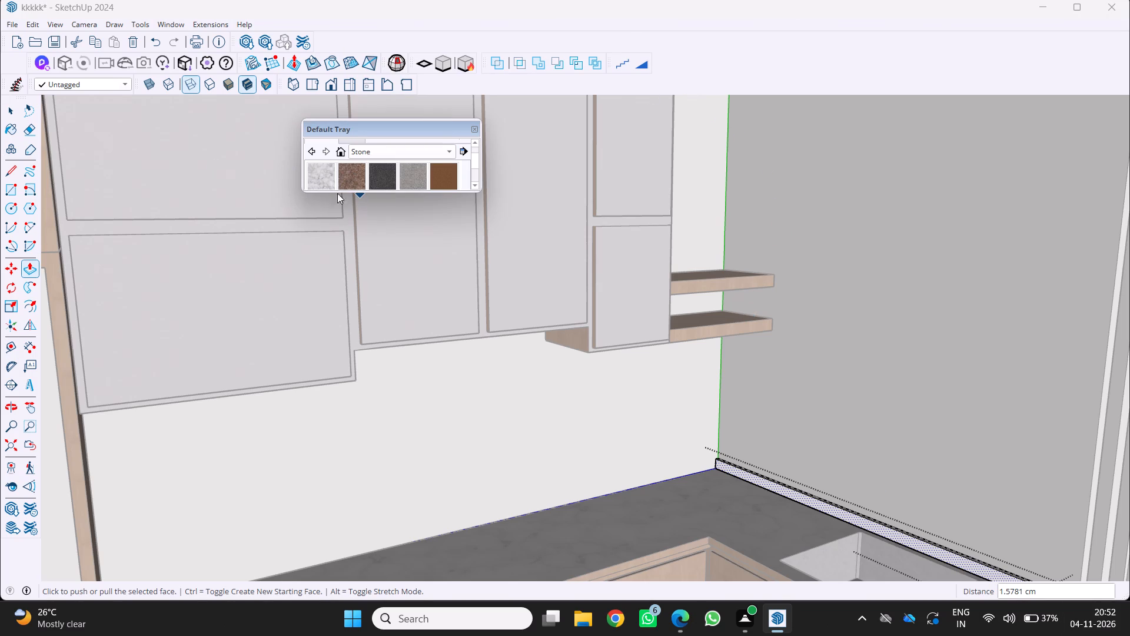
pyautogui.click(325, 172)
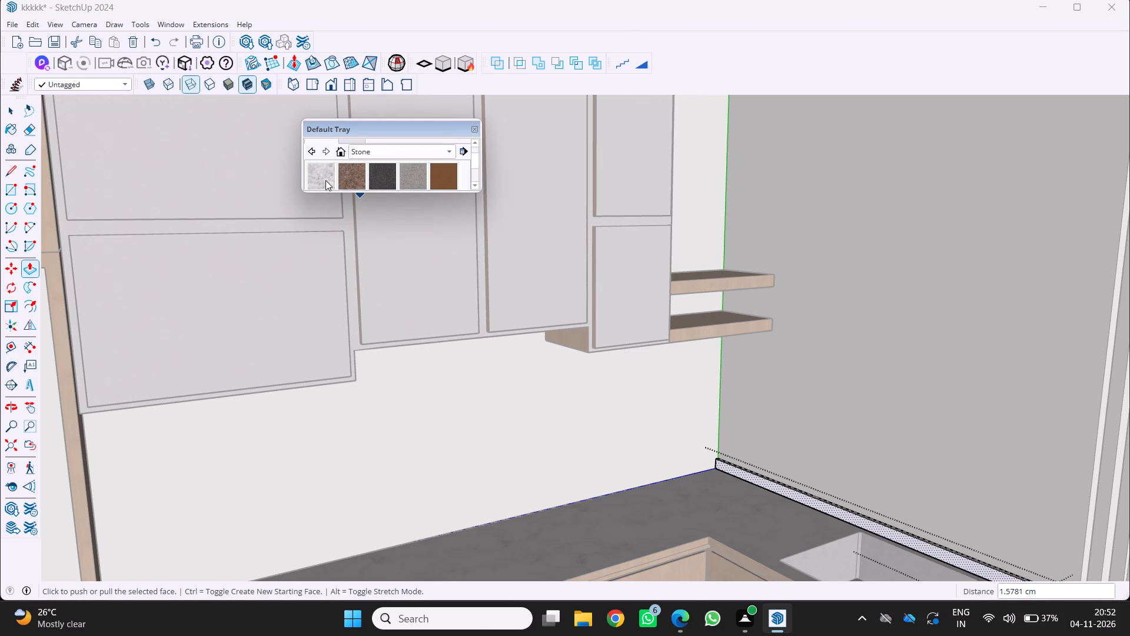
pyautogui.click(325, 180)
pyautogui.scroll(-5, 417, 469)
pyautogui.moveTo(421, 470); pyautogui.dragTo(334, 387, button='middle')
pyautogui.scroll(-5, 334, 386)
pyautogui.scroll(-20, 397, 401)
pyautogui.scroll(-6, 397, 401)
pyautogui.click(315, 175)
pyautogui.tripleClick(320, 179)
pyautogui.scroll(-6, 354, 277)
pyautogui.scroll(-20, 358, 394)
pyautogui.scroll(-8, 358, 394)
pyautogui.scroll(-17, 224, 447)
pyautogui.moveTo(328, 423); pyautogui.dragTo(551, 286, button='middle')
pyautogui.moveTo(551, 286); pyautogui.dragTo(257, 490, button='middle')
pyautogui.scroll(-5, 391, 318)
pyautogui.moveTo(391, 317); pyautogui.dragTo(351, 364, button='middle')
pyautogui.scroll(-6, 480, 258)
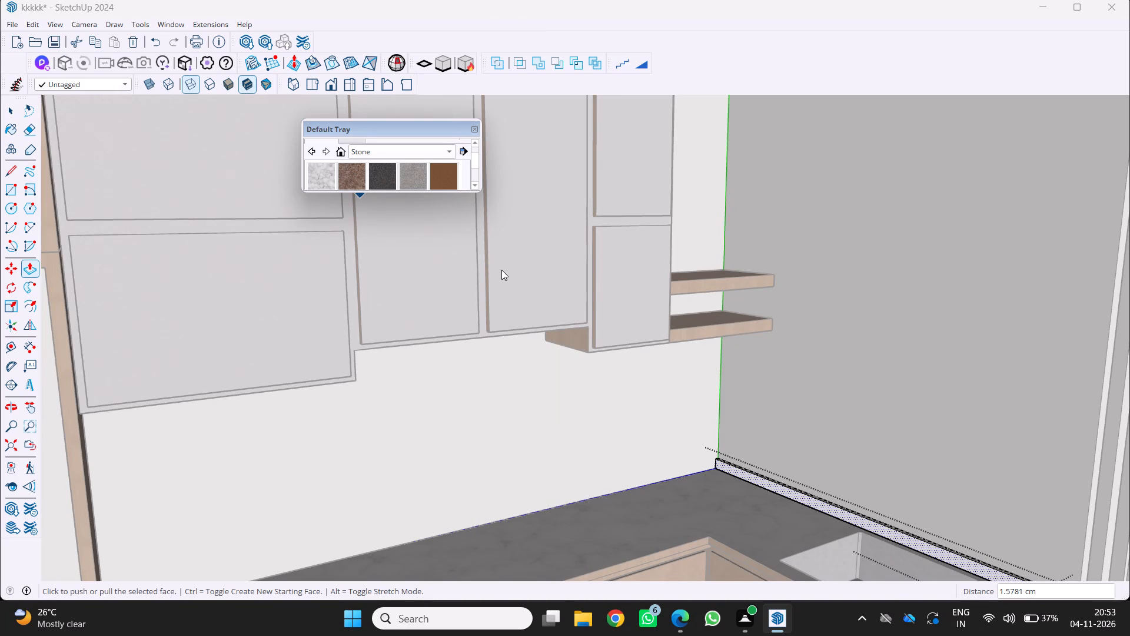
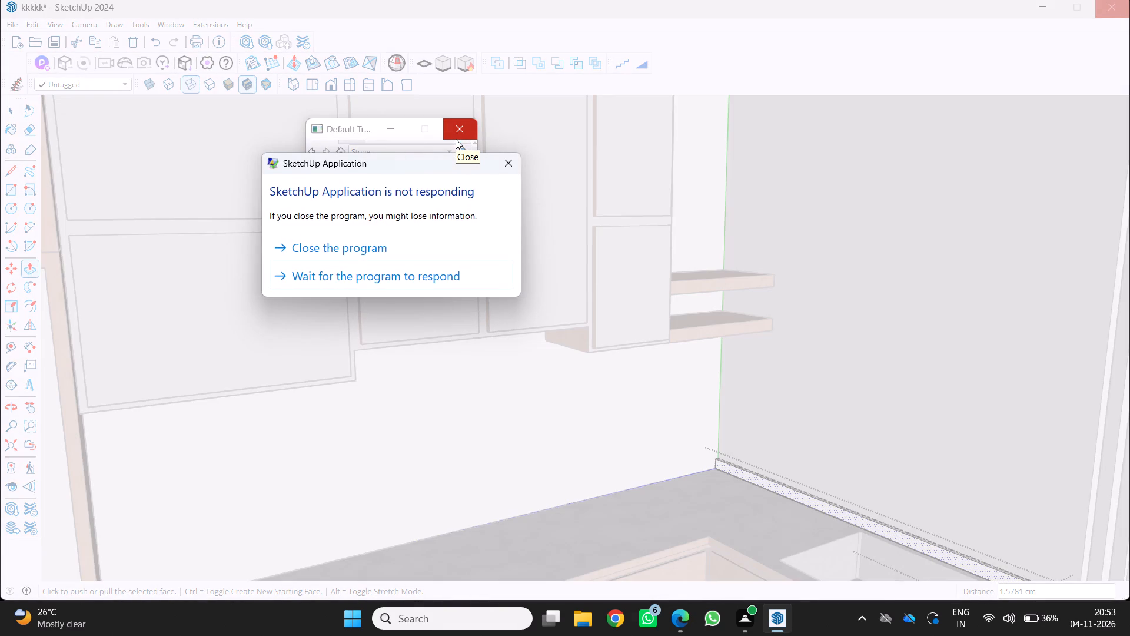
# Force the unresponsive SketchUp application to close instead of waiting for it to respond.
pyautogui.click(370, 250)
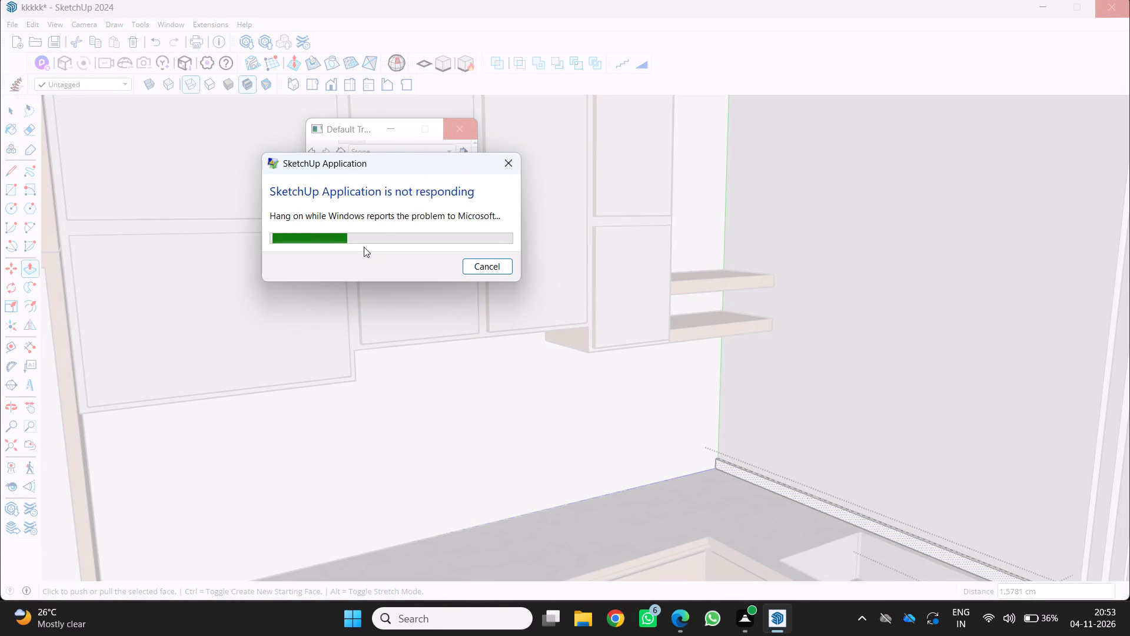
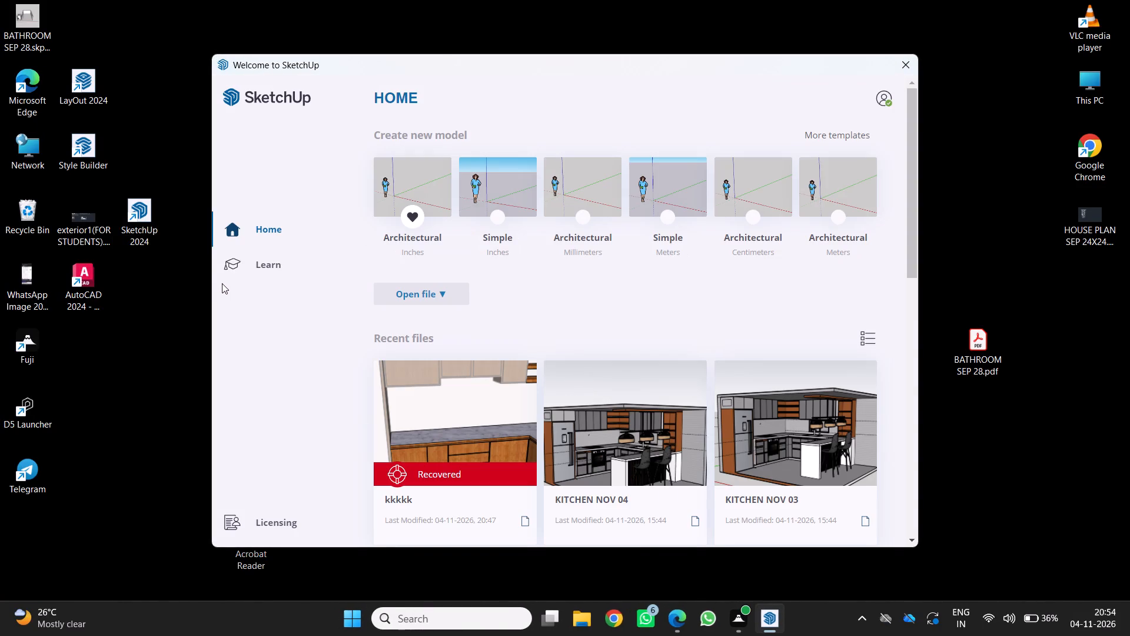
# Start reopening the recovered kkkkk kitchen model from the recent files.
pyautogui.click(461, 469)
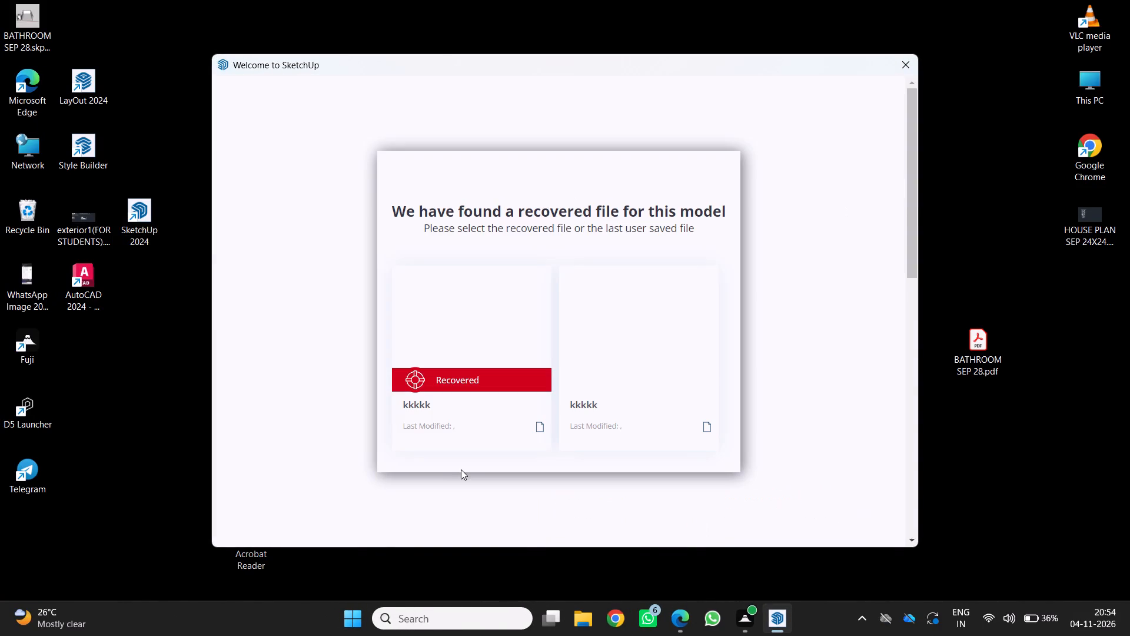
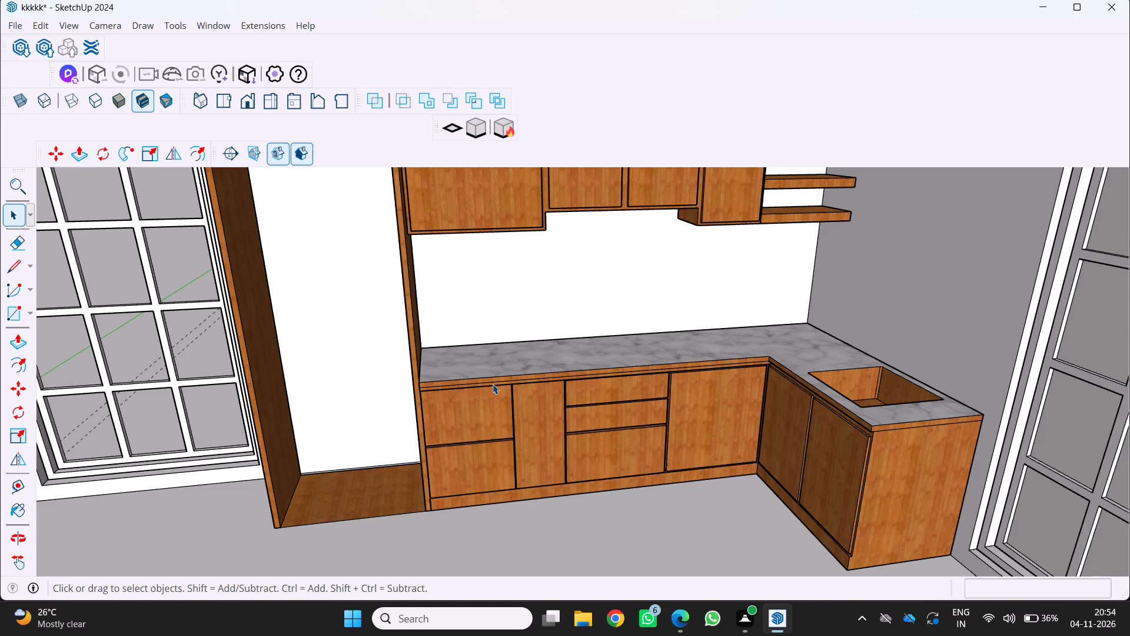
# Examine the reopened kitchen model's cabinets, worktop and room walls from several angles.
pyautogui.scroll(-7, 345, 385)
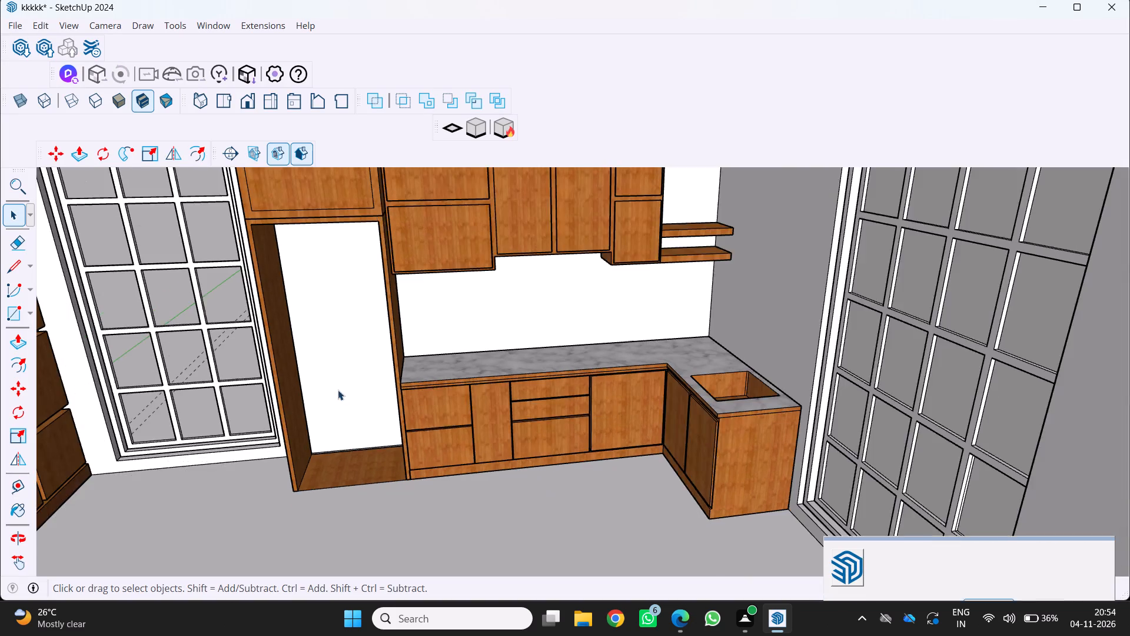
pyautogui.scroll(-5, 338, 390)
pyautogui.moveTo(435, 397); pyautogui.dragTo(567, 317, button='middle')
pyautogui.scroll(-4, 541, 347)
pyautogui.moveTo(519, 395); pyautogui.dragTo(401, 419, button='middle')
pyautogui.middleClick(401, 419)
pyautogui.scroll(5, 531, 394)
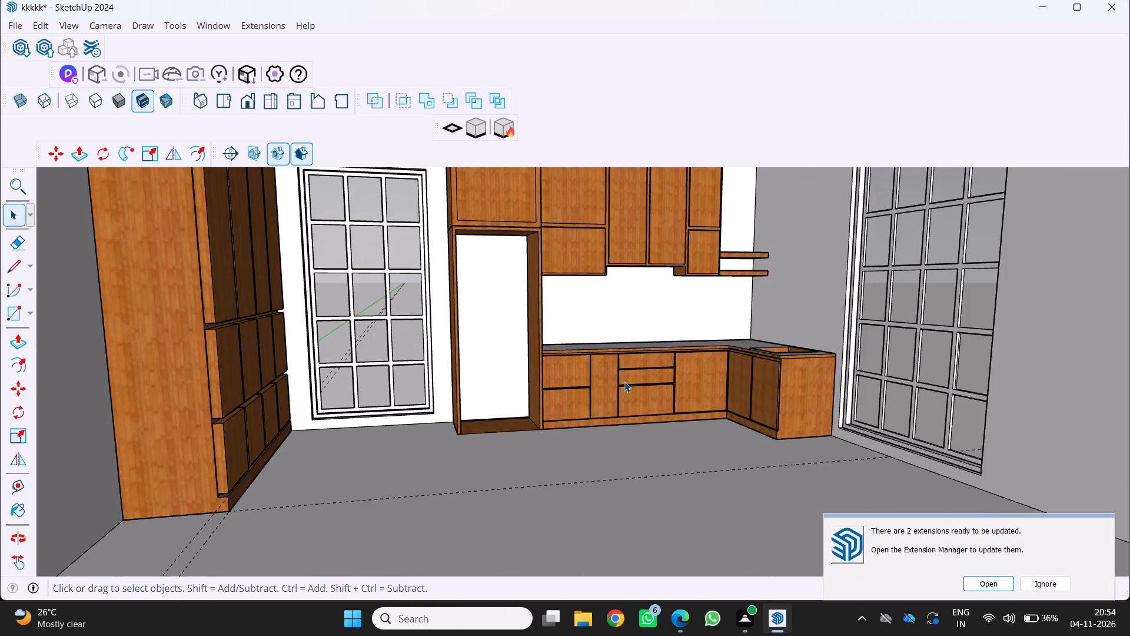
pyautogui.moveTo(624, 382); pyautogui.dragTo(530, 429, button='middle')
pyautogui.scroll(1, 624, 382)
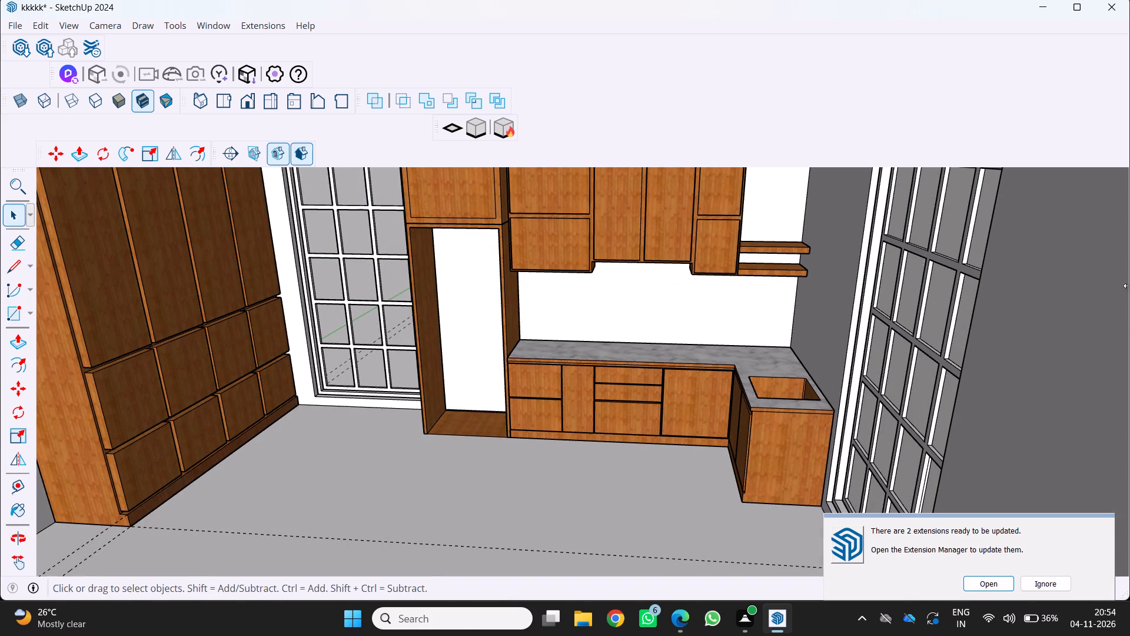
pyautogui.scroll(1, 667, 323)
pyautogui.moveTo(667, 323); pyautogui.dragTo(690, 279, button='middle')
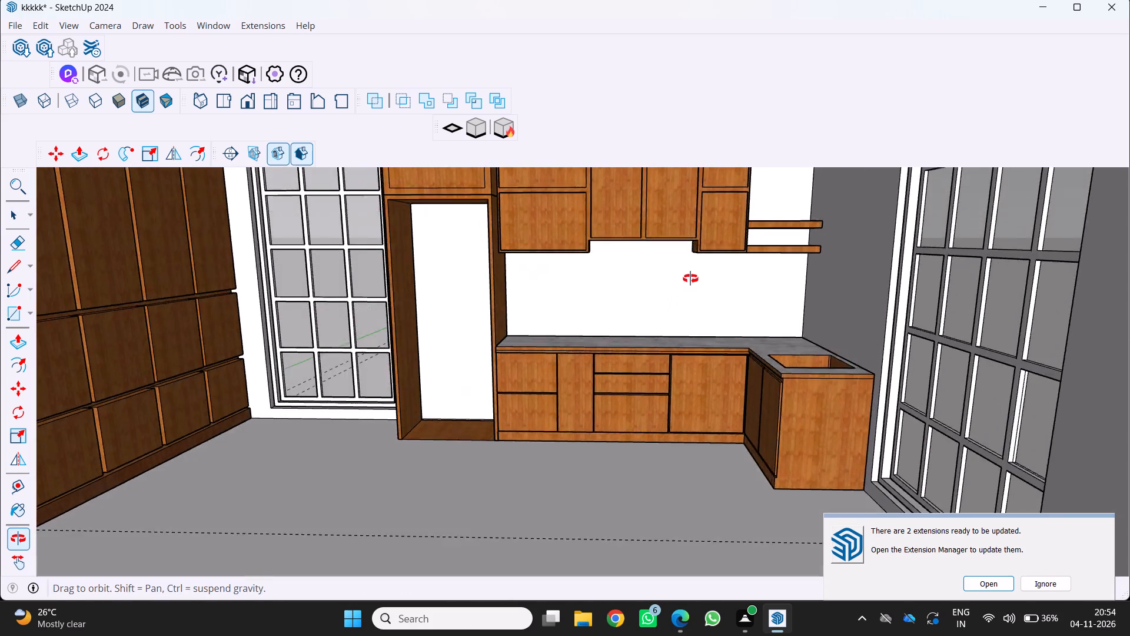
pyautogui.moveTo(690, 279); pyautogui.dragTo(695, 267, button='middle')
pyautogui.middleClick(695, 267)
pyautogui.scroll(3, 692, 266)
pyautogui.scroll(-5, 609, 278)
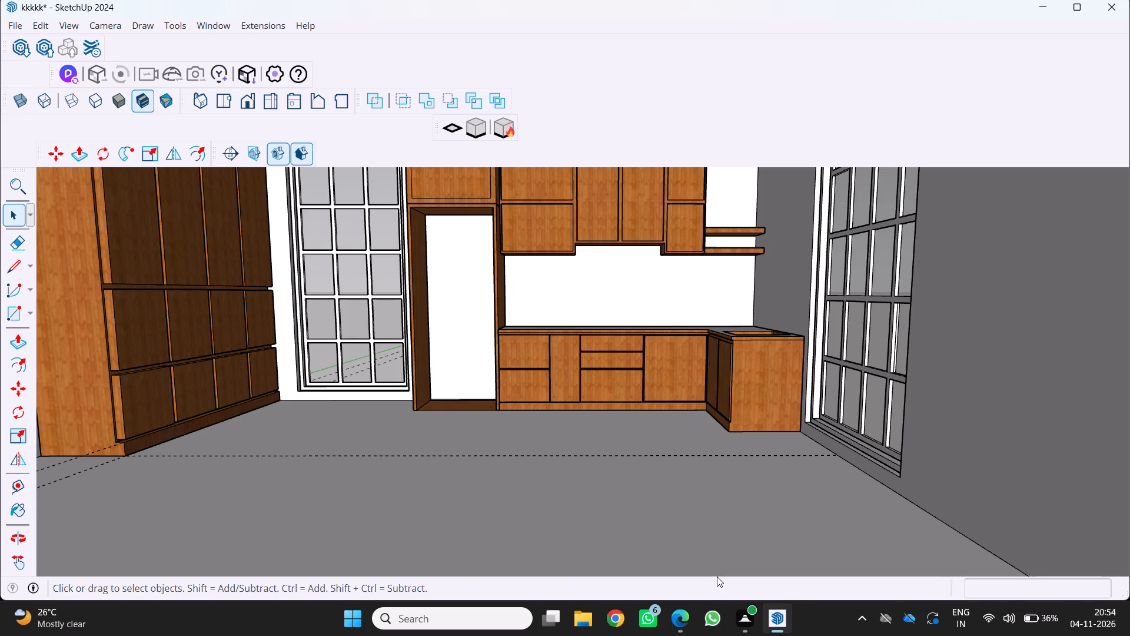
# Paint the room's walls and floor with the light marble from the Stone materials, accepting the overwrite of the existing file.
pyautogui.press('b')
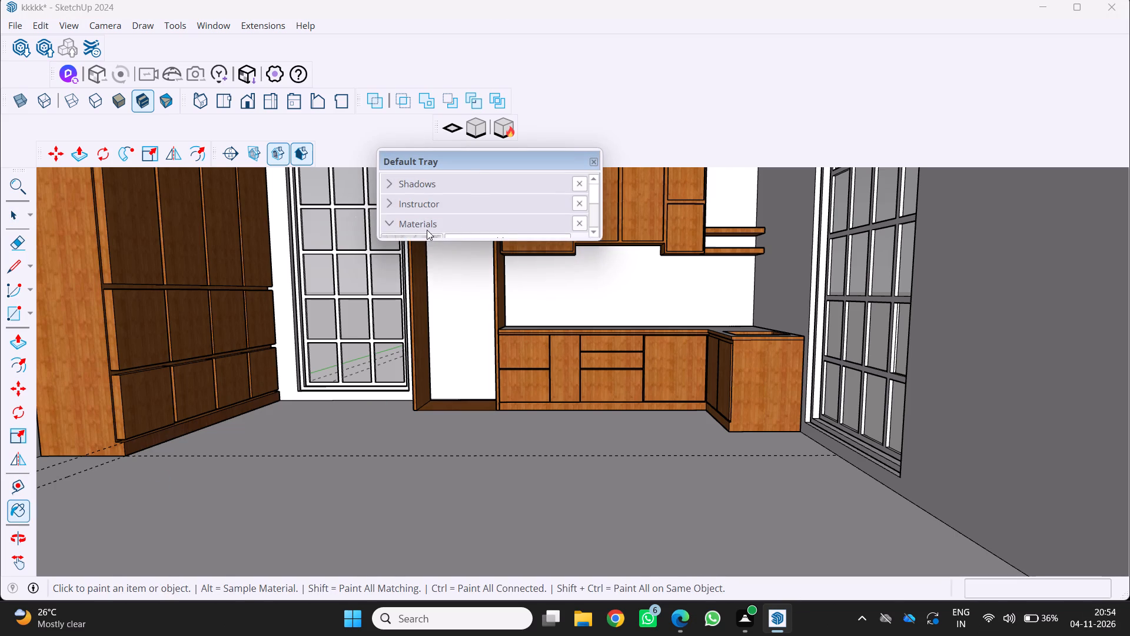
pyautogui.scroll(-3, 556, 227)
pyautogui.click(516, 205)
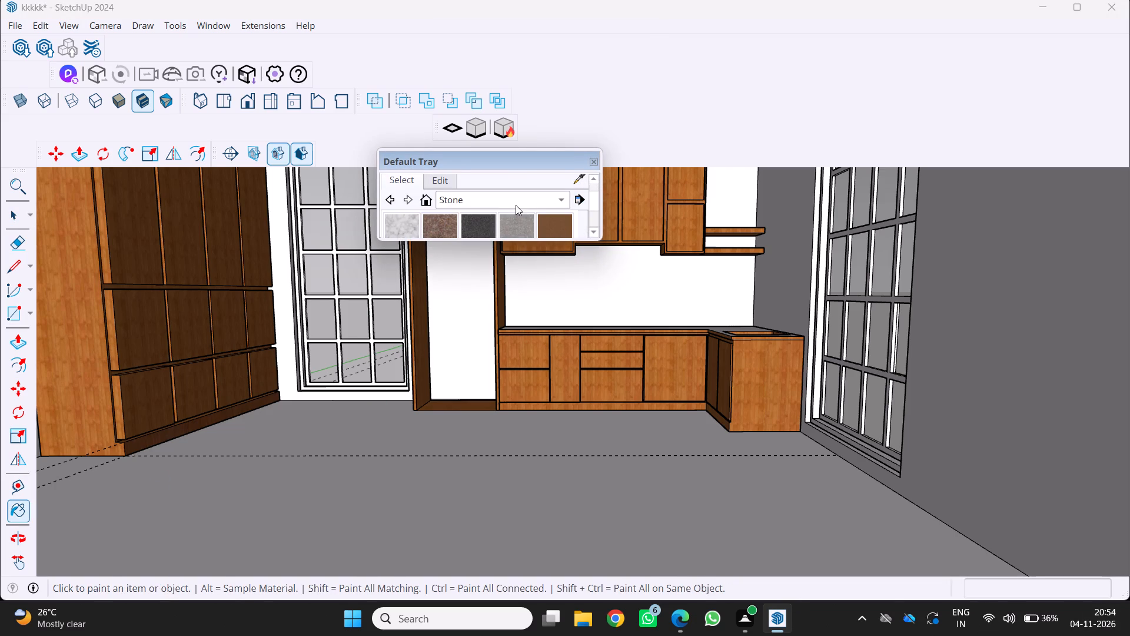
pyautogui.click(473, 199)
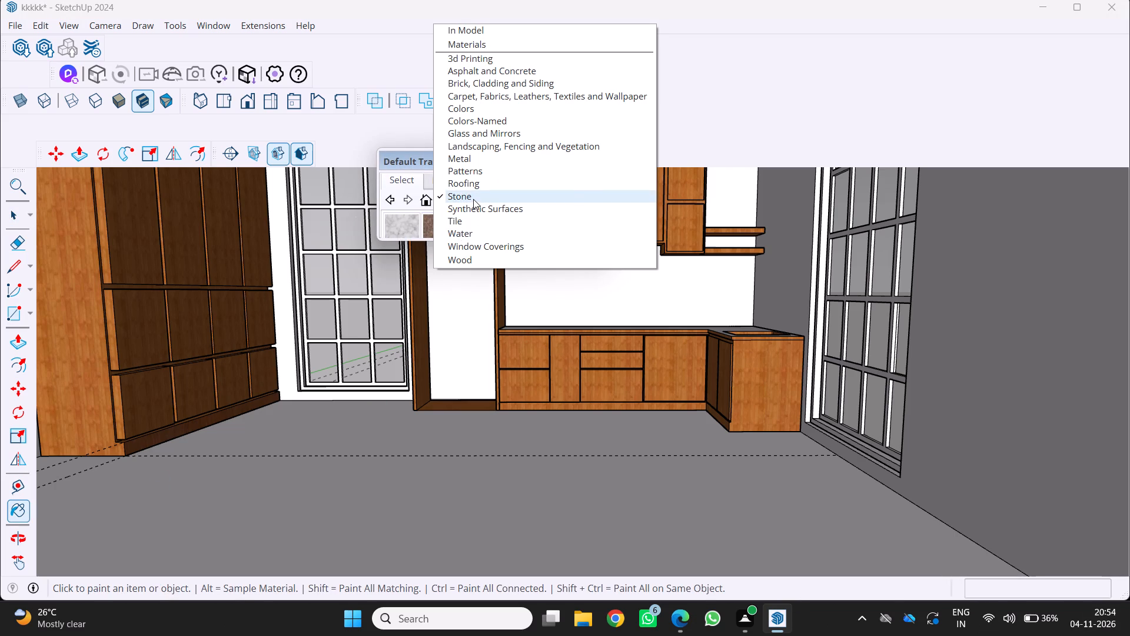
pyautogui.moveTo(408, 223); pyautogui.dragTo(409, 234)
pyautogui.scroll(2, 536, 277)
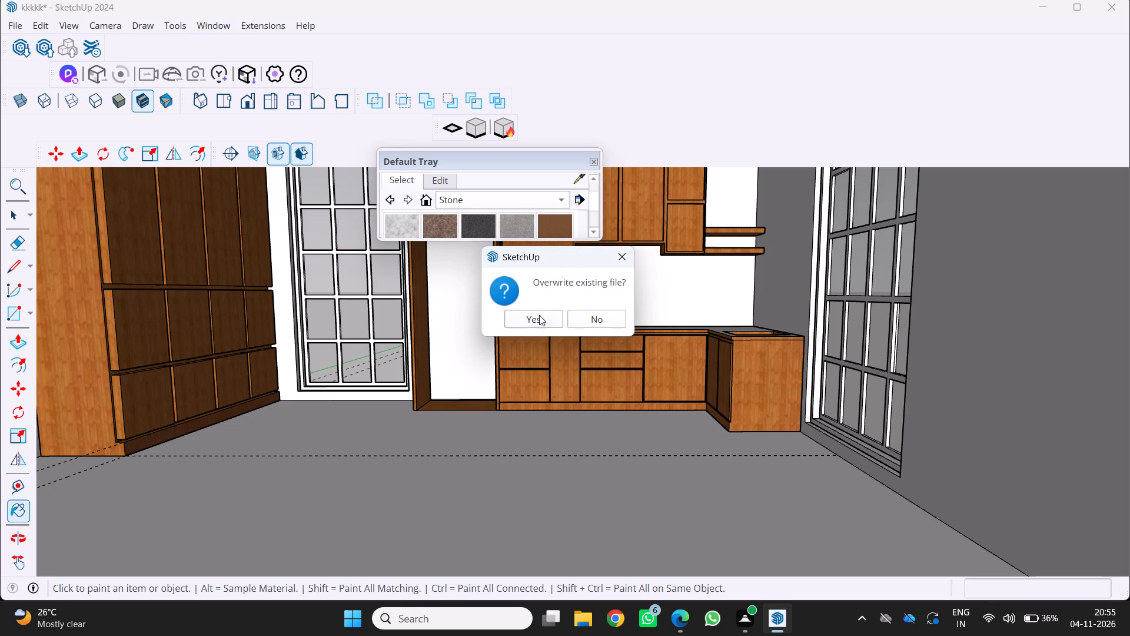
pyautogui.click(534, 315)
pyautogui.scroll(3, 606, 281)
pyautogui.click(571, 296)
# Examine the marble finish on the walls and floor from outside and around the room.
pyautogui.scroll(-5, 571, 304)
pyautogui.moveTo(570, 317); pyautogui.dragTo(590, 332, button='middle')
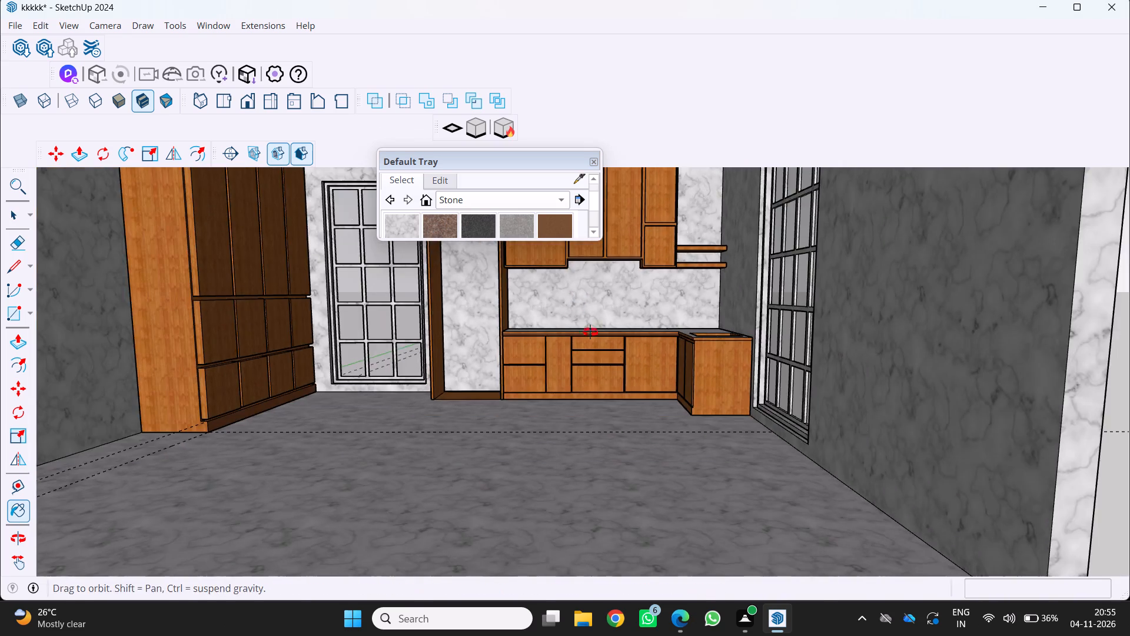
pyautogui.moveTo(590, 332); pyautogui.dragTo(722, 430, button='middle')
pyautogui.middleClick(723, 430)
pyautogui.scroll(-9, 723, 430)
pyautogui.moveTo(688, 426); pyautogui.dragTo(551, 287, button='middle')
pyautogui.middleClick(551, 287)
pyautogui.scroll(5, 657, 446)
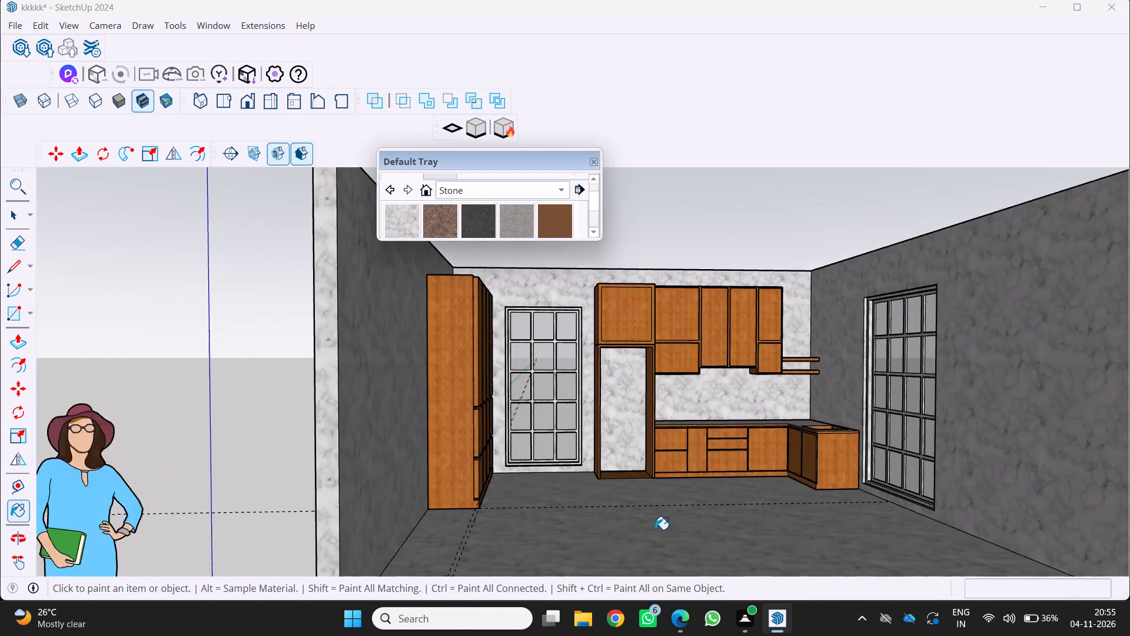
pyautogui.moveTo(655, 529); pyautogui.dragTo(596, 577, button='middle')
pyautogui.scroll(3, 676, 556)
pyautogui.scroll(-6, 663, 542)
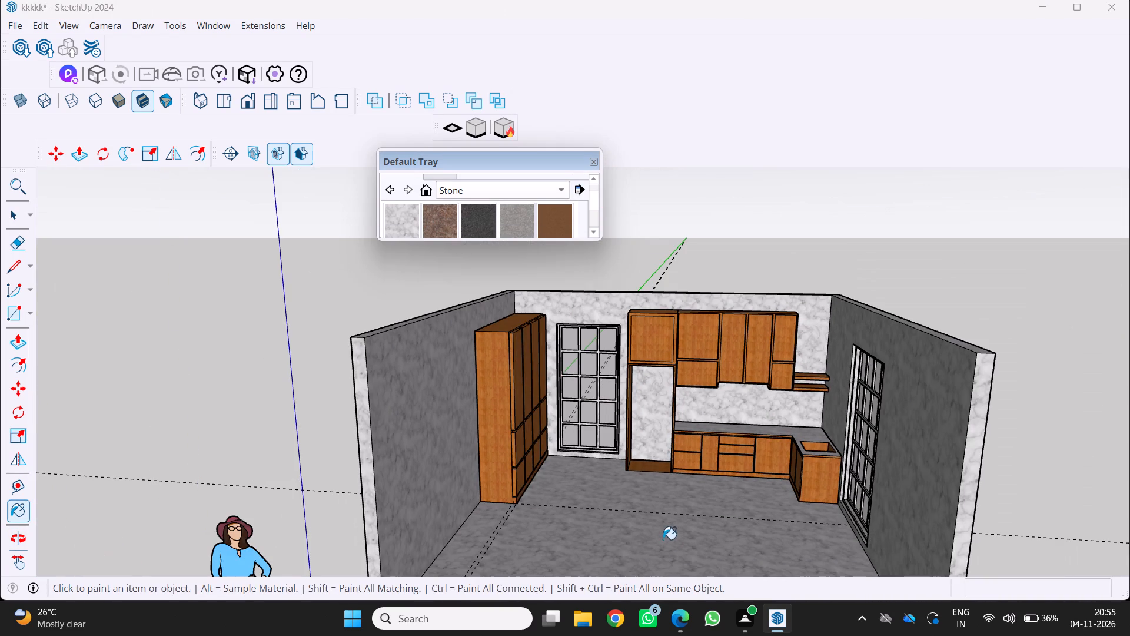
pyautogui.scroll(3, 702, 348)
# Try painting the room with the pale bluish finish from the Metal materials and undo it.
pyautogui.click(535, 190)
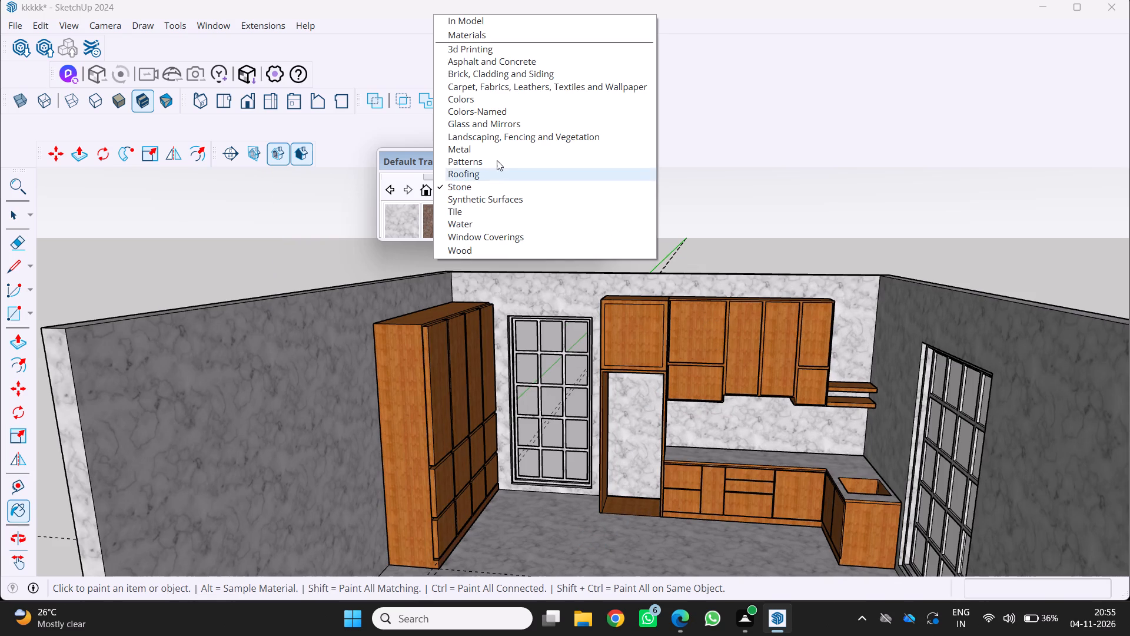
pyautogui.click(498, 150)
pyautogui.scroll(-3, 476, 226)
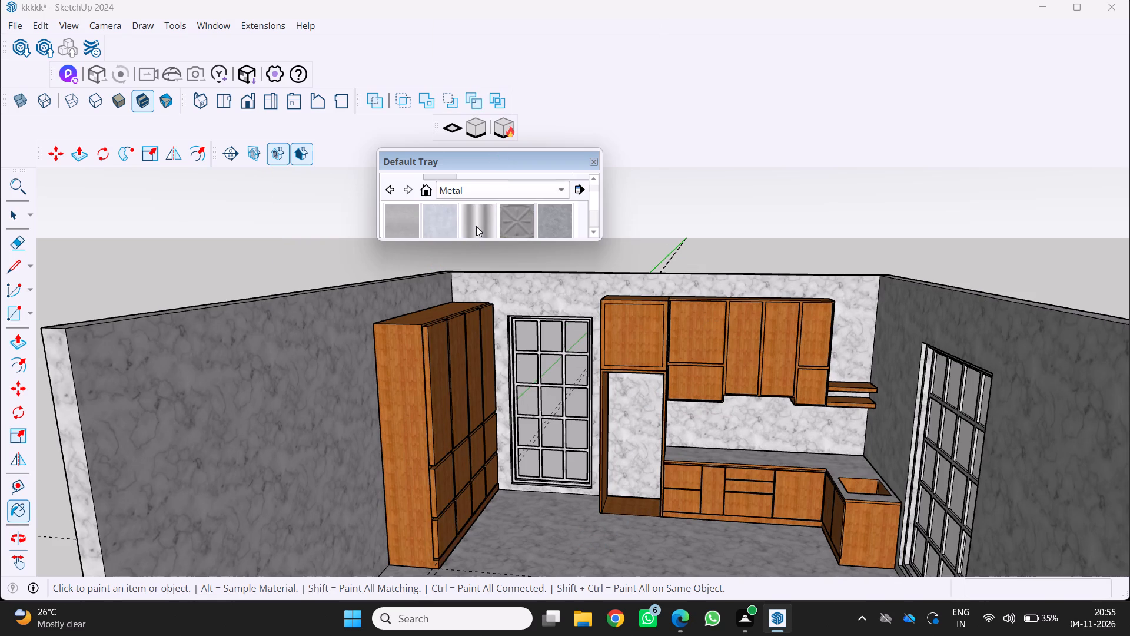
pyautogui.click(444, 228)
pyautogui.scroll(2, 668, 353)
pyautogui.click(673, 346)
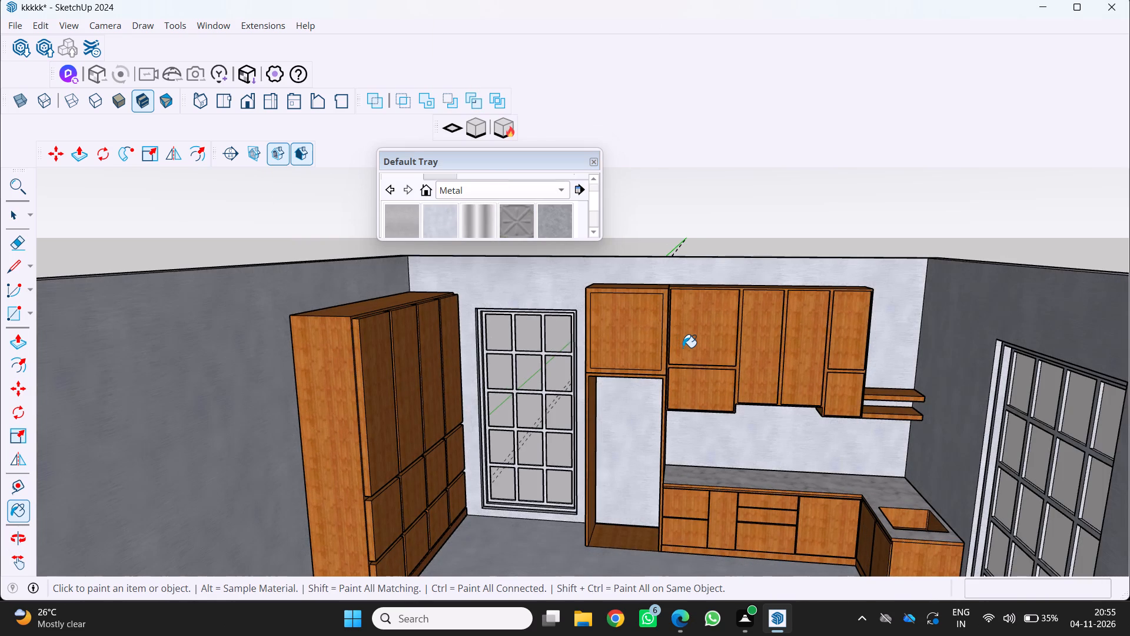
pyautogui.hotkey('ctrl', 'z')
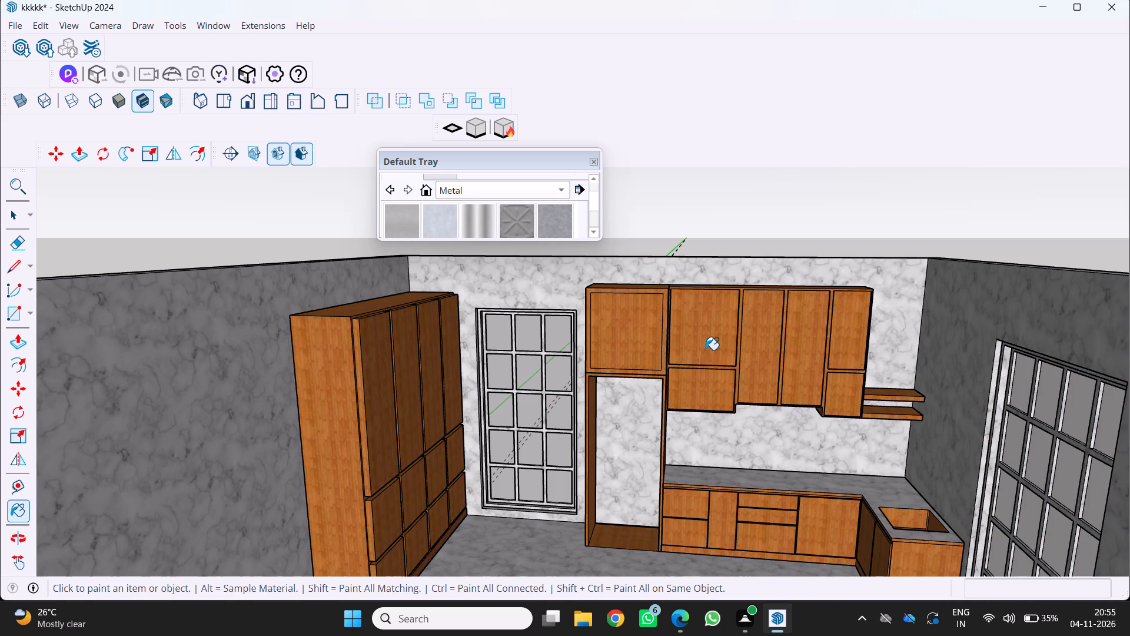
# Open the kitchen cabinet group and select the wall cabinet group above the worktop.
pyautogui.press('space')
pyautogui.click(704, 350)
pyautogui.tripleClick(704, 350)
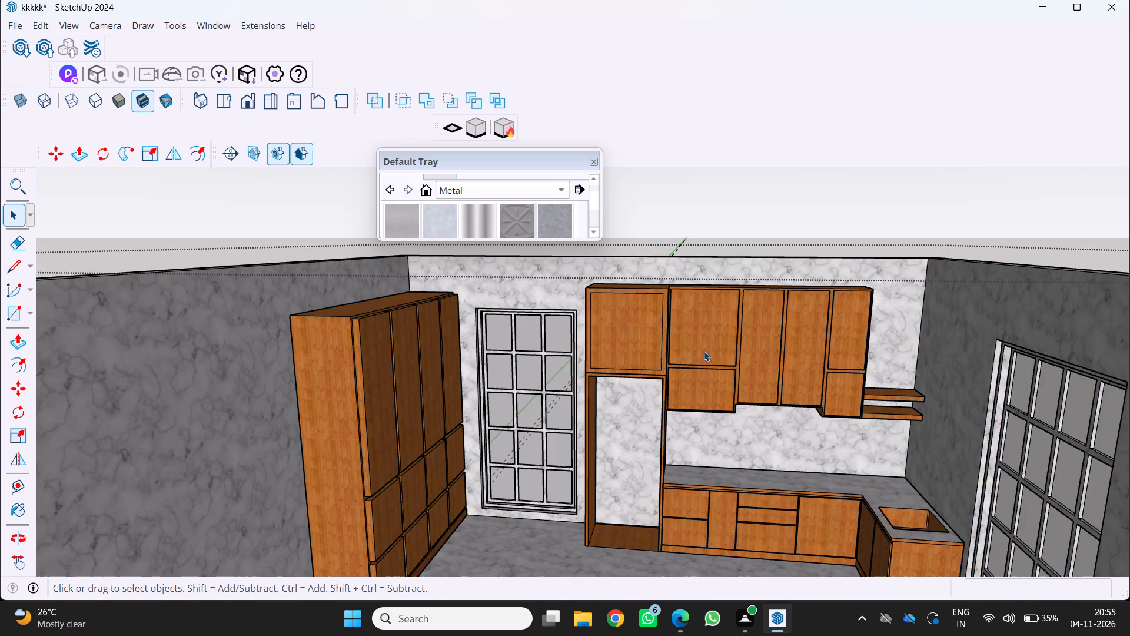
pyautogui.click(704, 351)
pyautogui.click(704, 351)
pyautogui.click(704, 351)
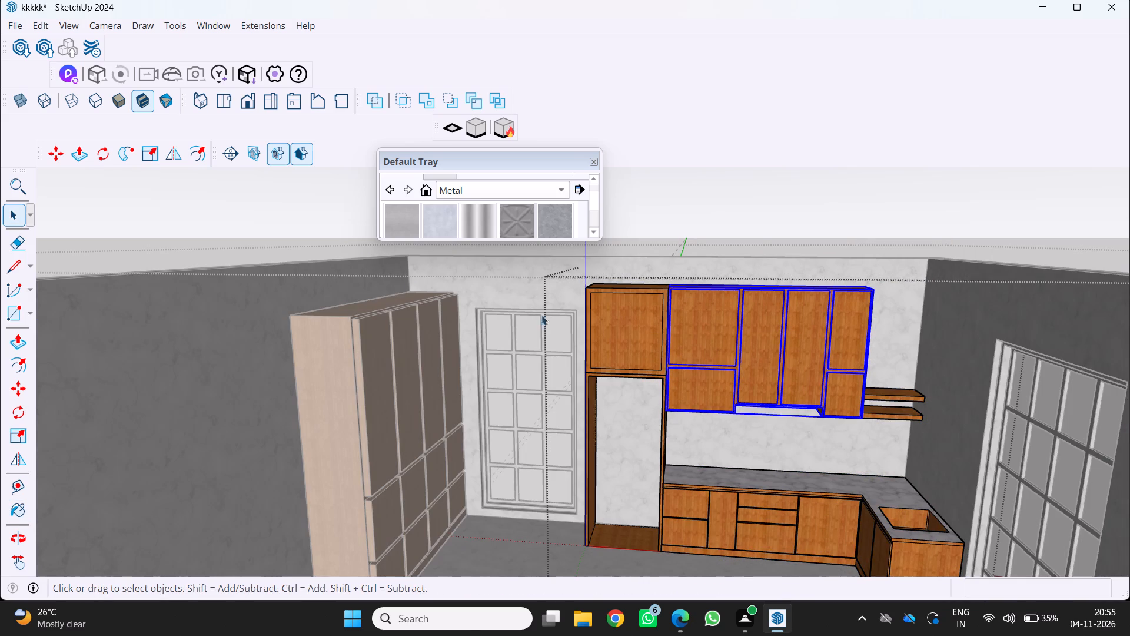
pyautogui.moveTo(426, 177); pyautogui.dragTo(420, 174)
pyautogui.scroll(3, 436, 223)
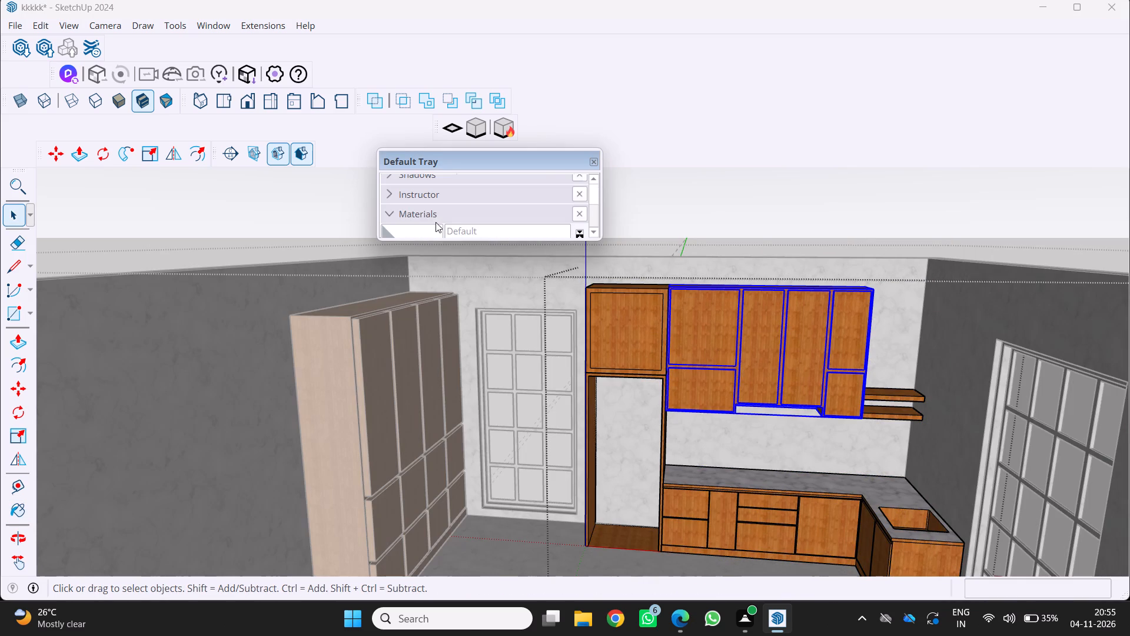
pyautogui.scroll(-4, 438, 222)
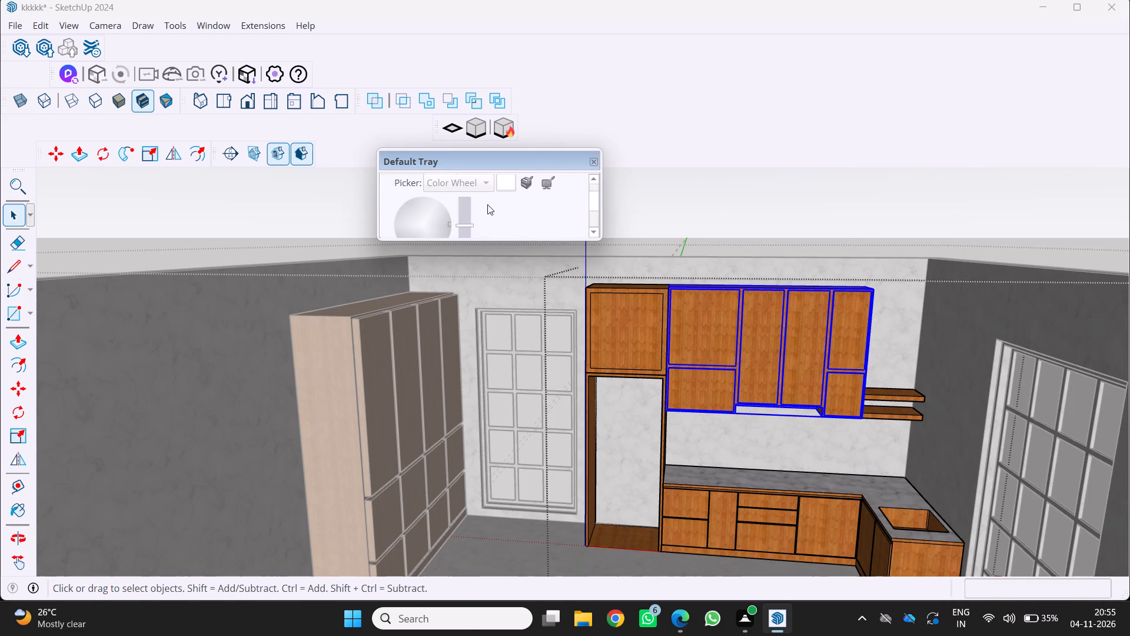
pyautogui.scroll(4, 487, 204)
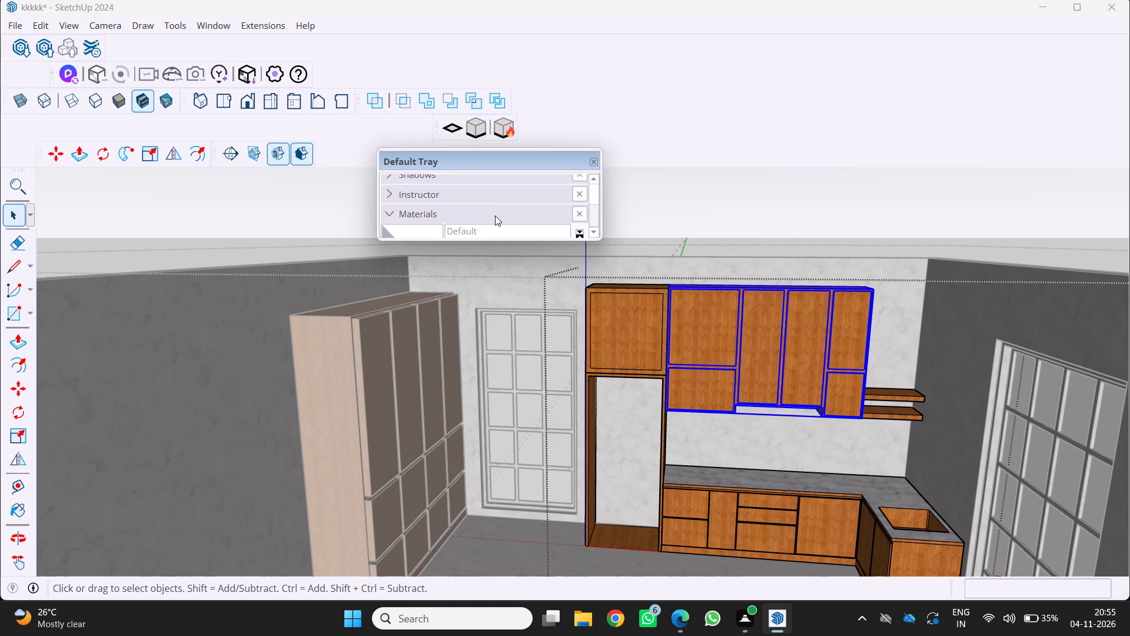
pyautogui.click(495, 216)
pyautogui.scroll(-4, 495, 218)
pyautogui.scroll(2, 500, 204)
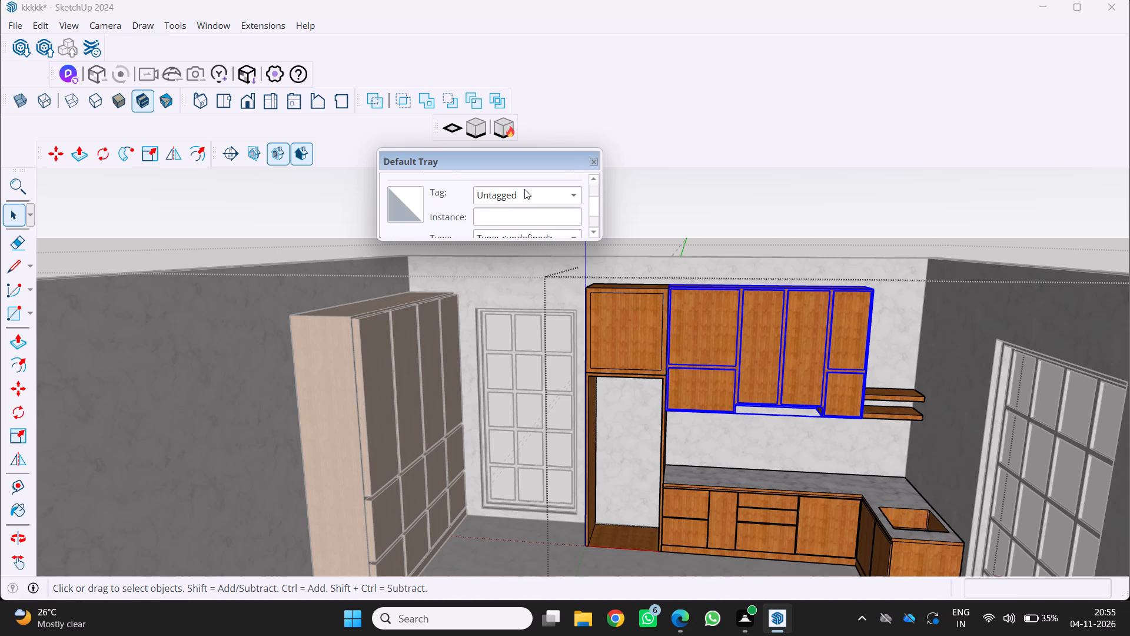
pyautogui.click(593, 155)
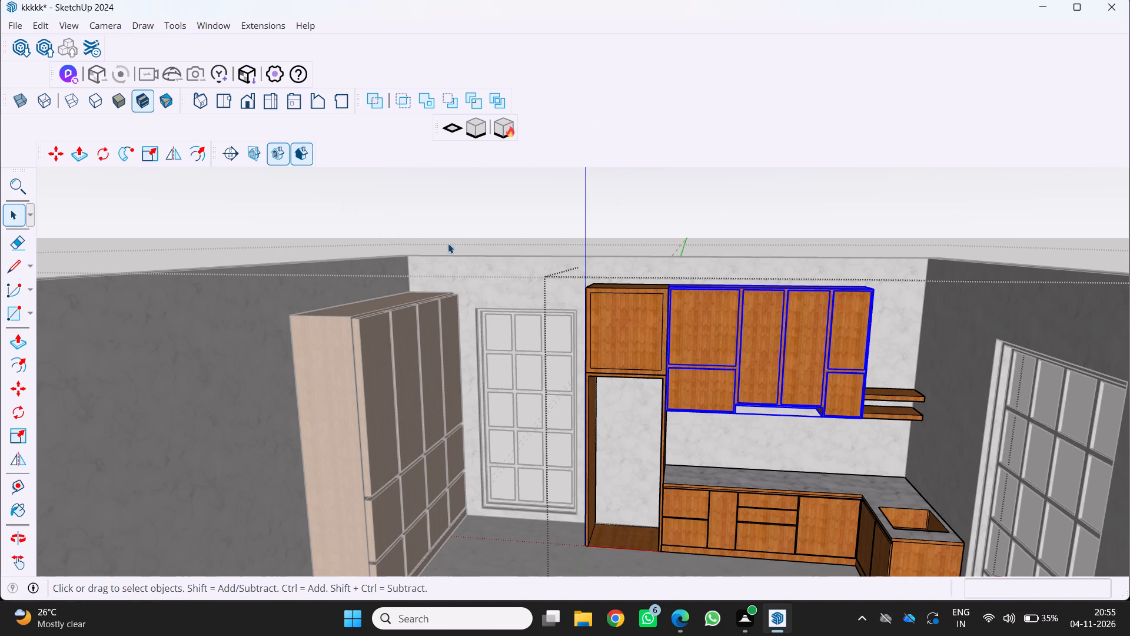
# Search the Materials, Entity Info and Instructor settings for a finish to paint on the selected wall cabinets.
pyautogui.press('b')
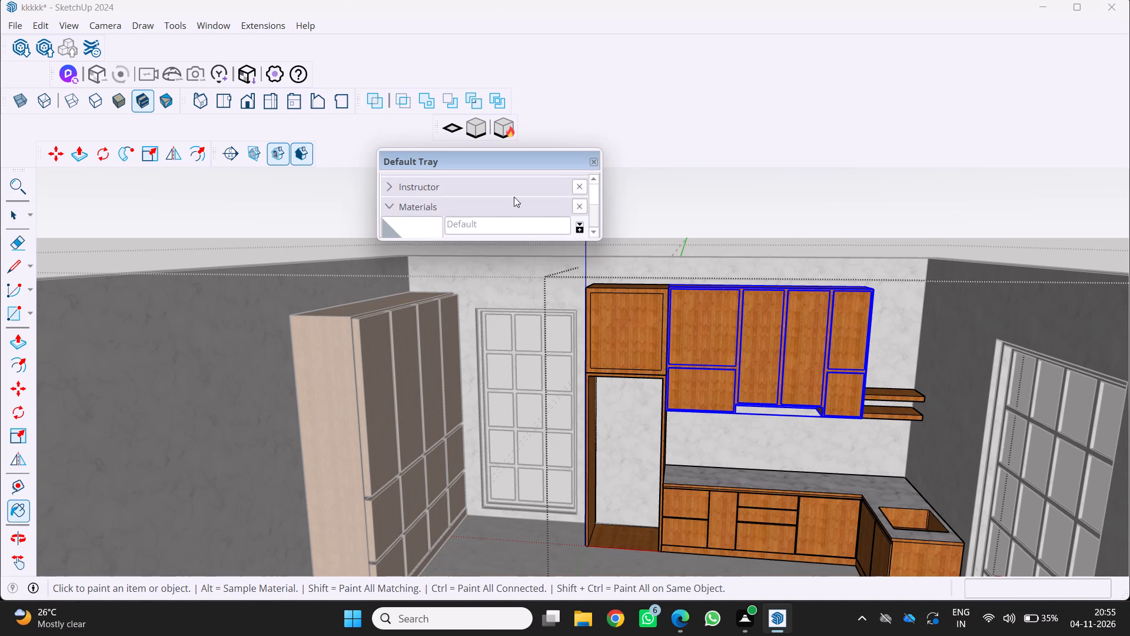
pyautogui.click(579, 225)
pyautogui.click(527, 234)
pyautogui.moveTo(522, 227); pyautogui.dragTo(521, 227)
pyautogui.moveTo(521, 227); pyautogui.dragTo(515, 228)
pyautogui.click(388, 207)
pyautogui.scroll(-2, 407, 219)
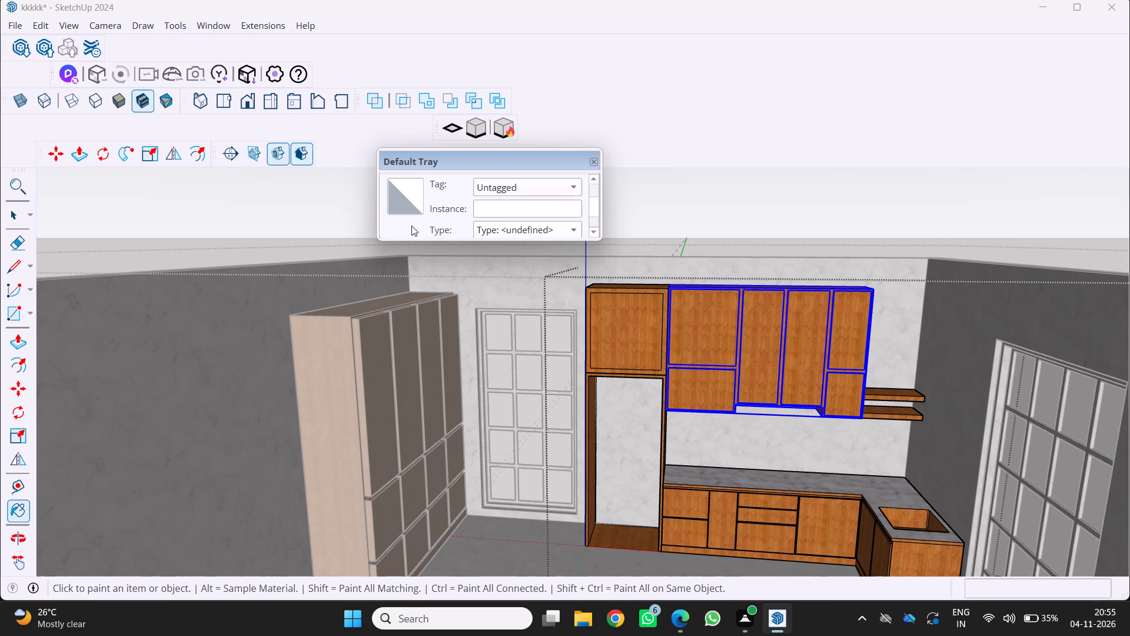
pyautogui.scroll(-2, 444, 211)
pyautogui.scroll(1, 453, 213)
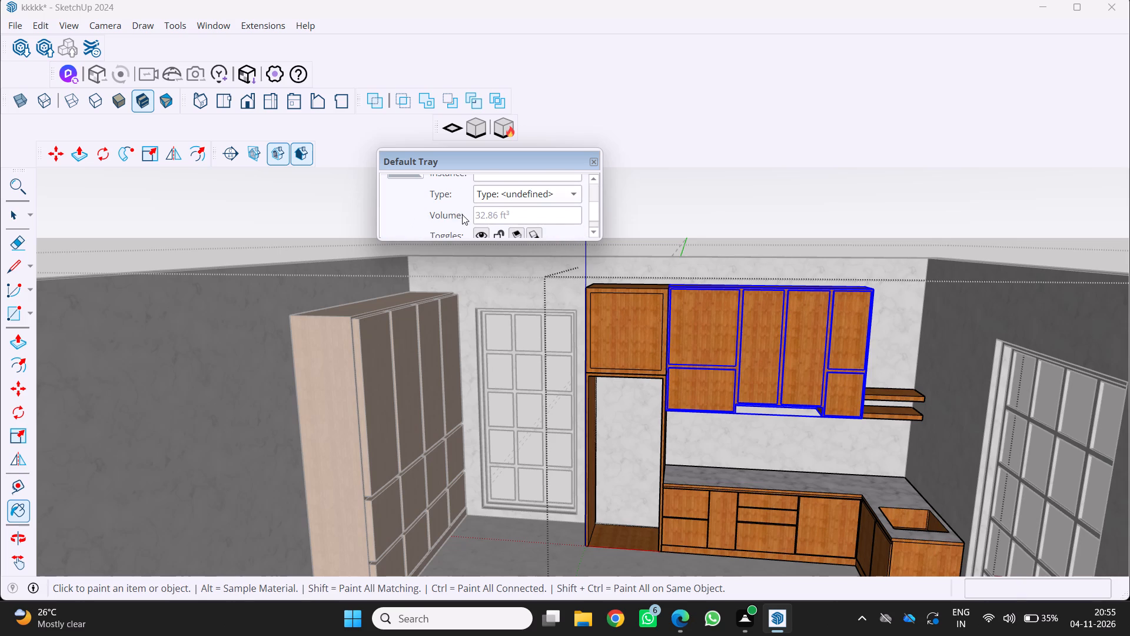
pyautogui.scroll(2, 453, 216)
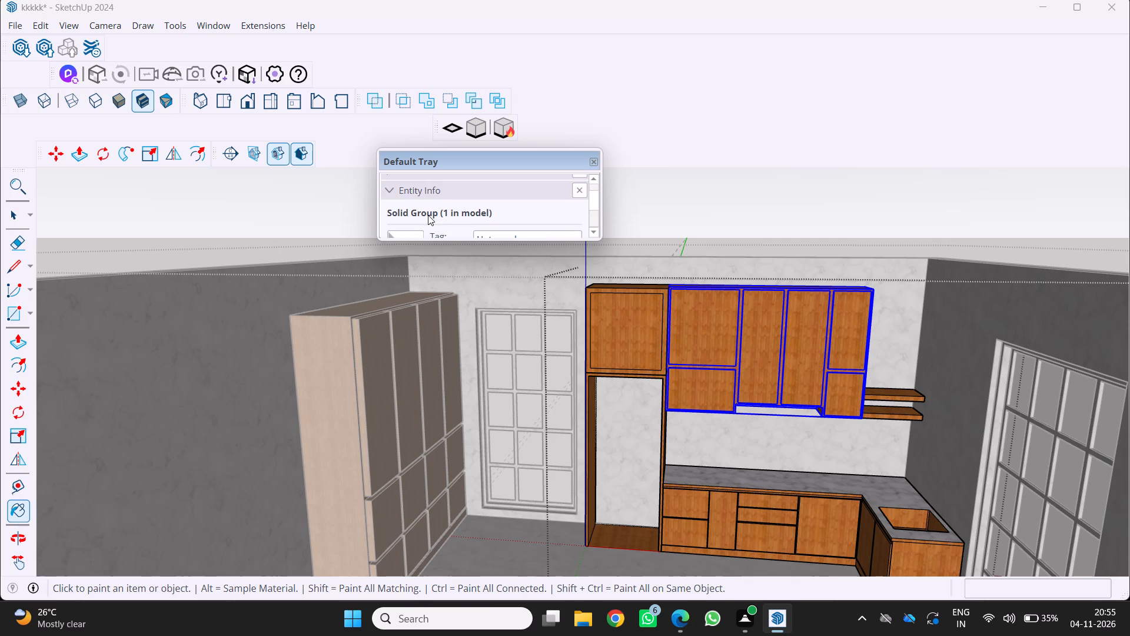
pyautogui.click(391, 188)
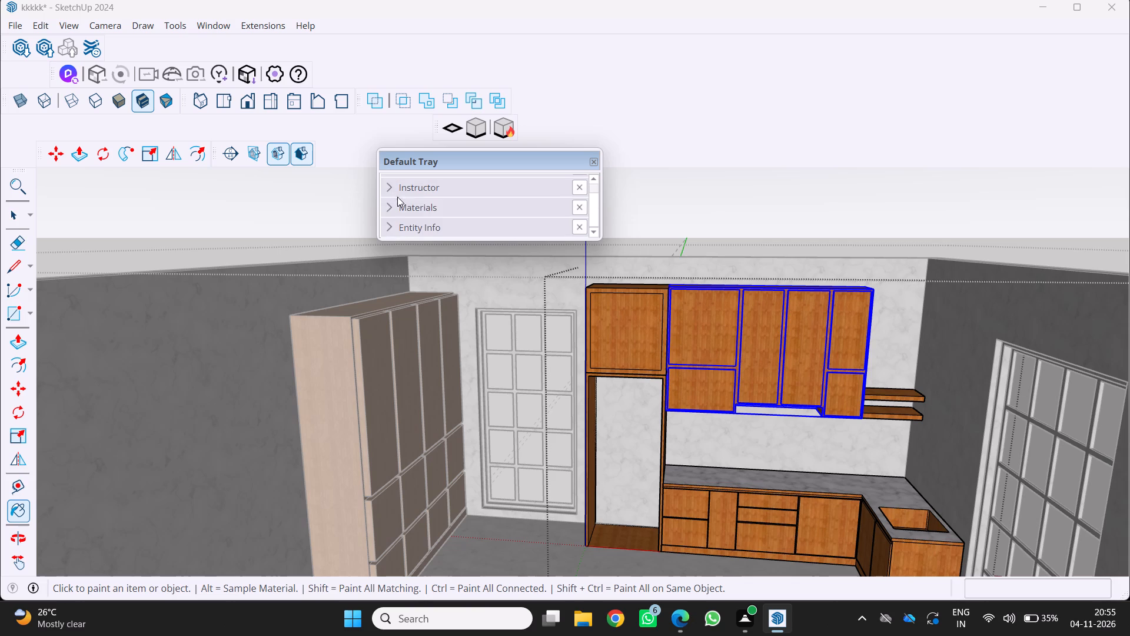
pyautogui.click(417, 212)
pyautogui.scroll(-3, 450, 220)
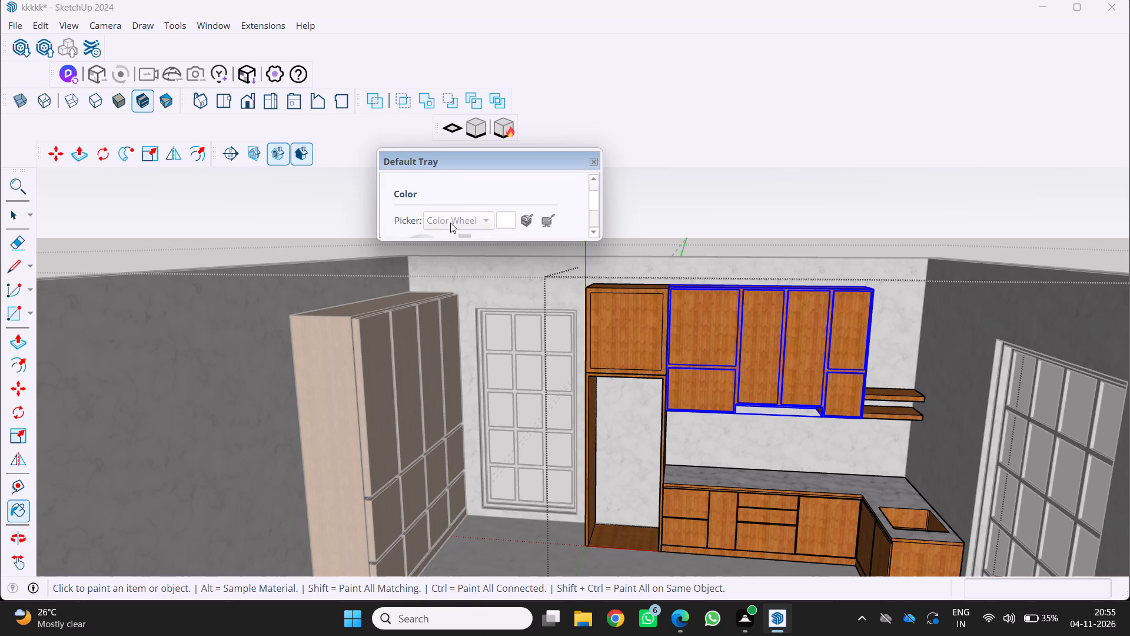
pyautogui.scroll(2, 450, 223)
pyautogui.click(500, 180)
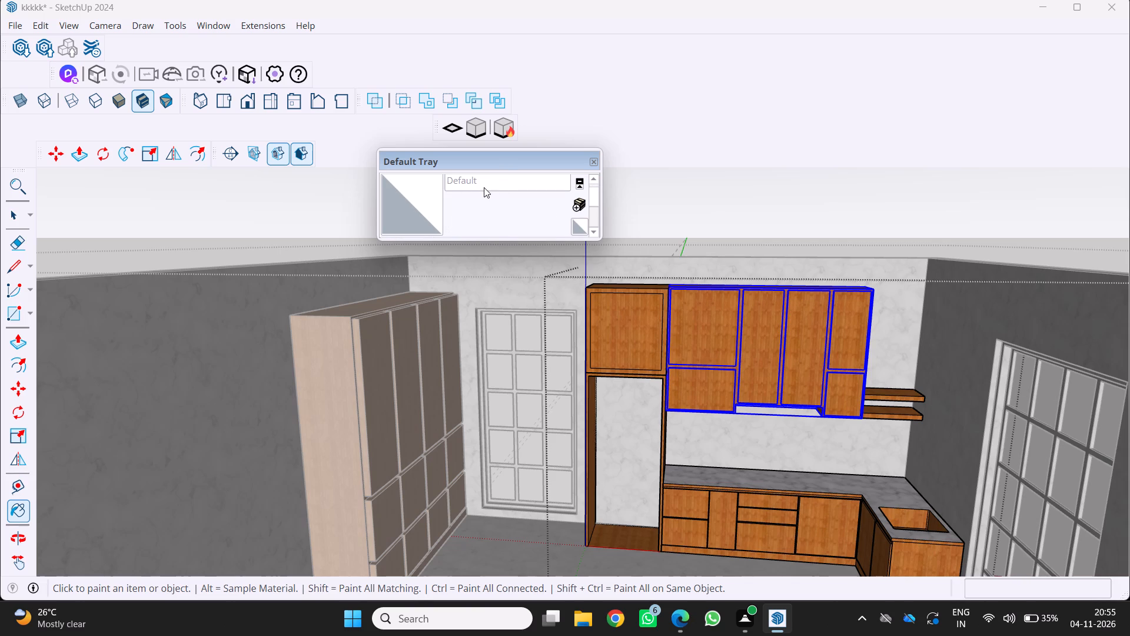
pyautogui.click(484, 187)
pyautogui.scroll(4, 434, 207)
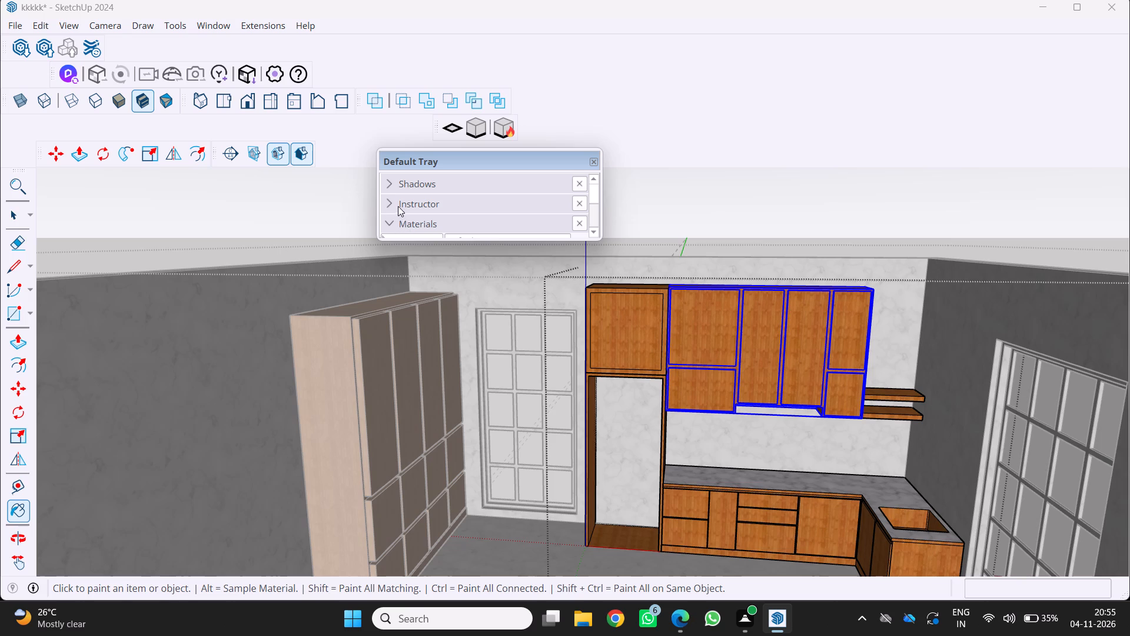
pyautogui.click(389, 185)
pyautogui.scroll(-3, 406, 201)
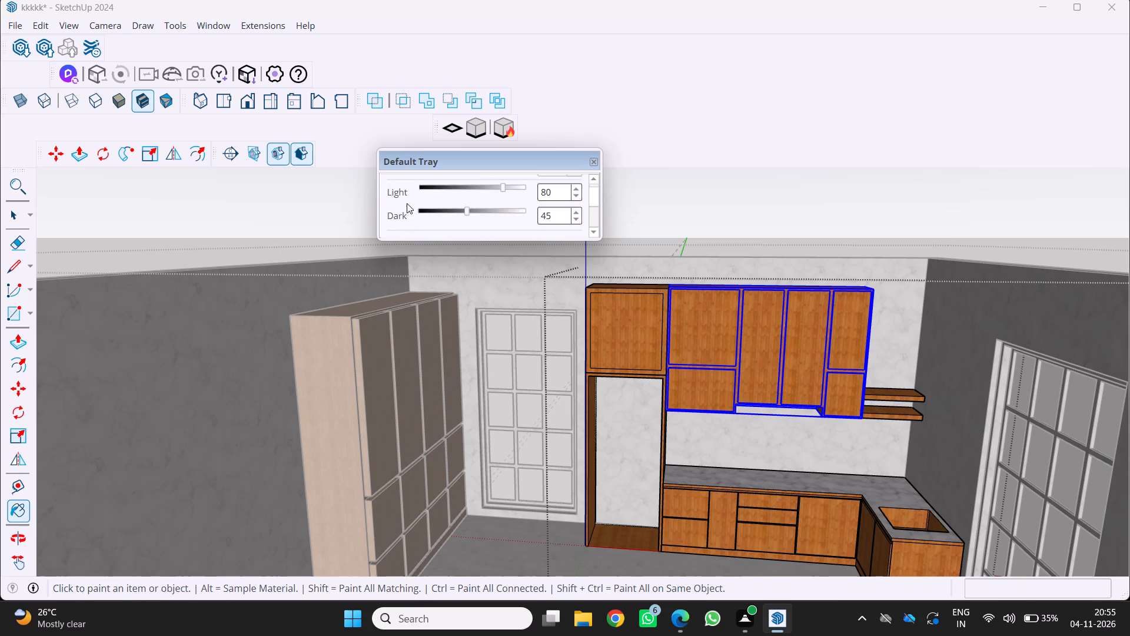
pyautogui.scroll(-6, 407, 203)
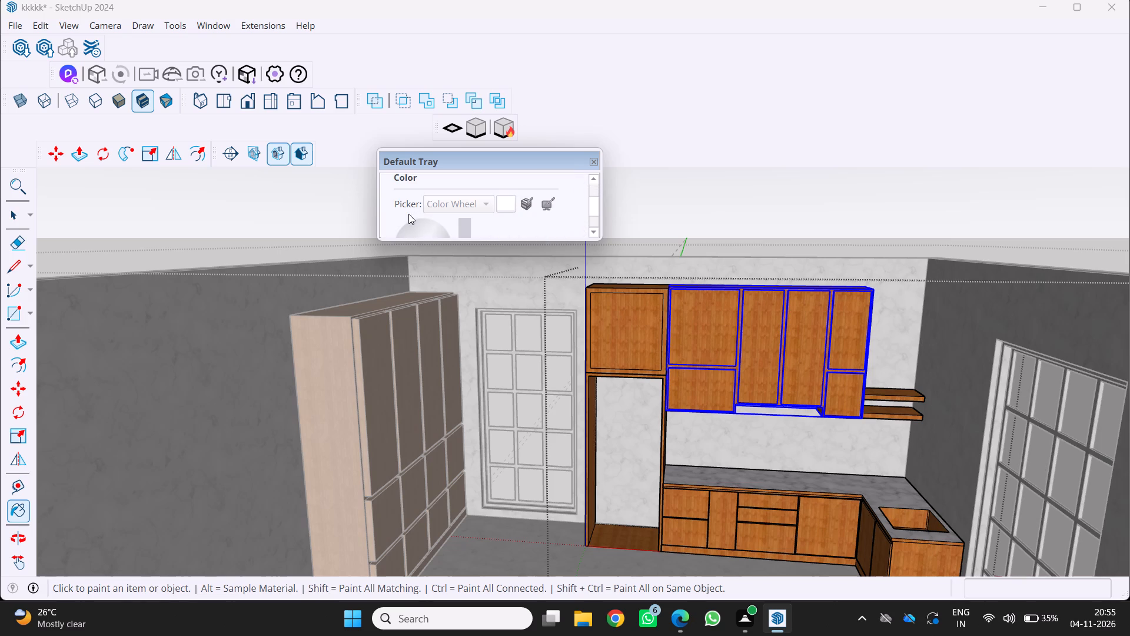
pyautogui.scroll(-2, 413, 216)
pyautogui.scroll(4, 410, 214)
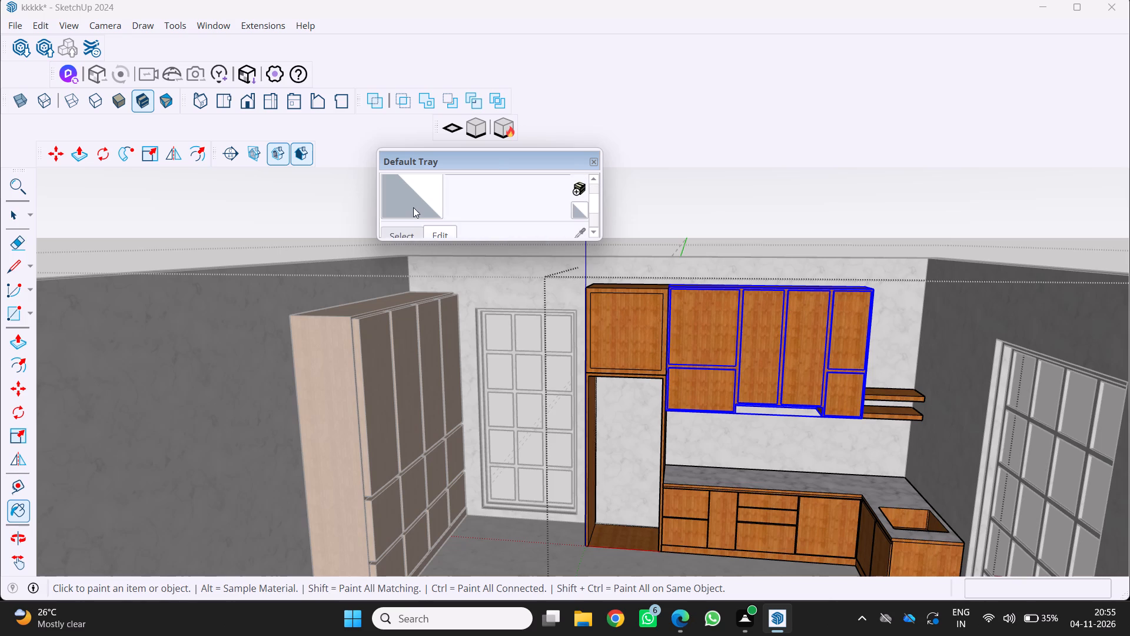
pyautogui.scroll(9, 420, 210)
pyautogui.click(384, 181)
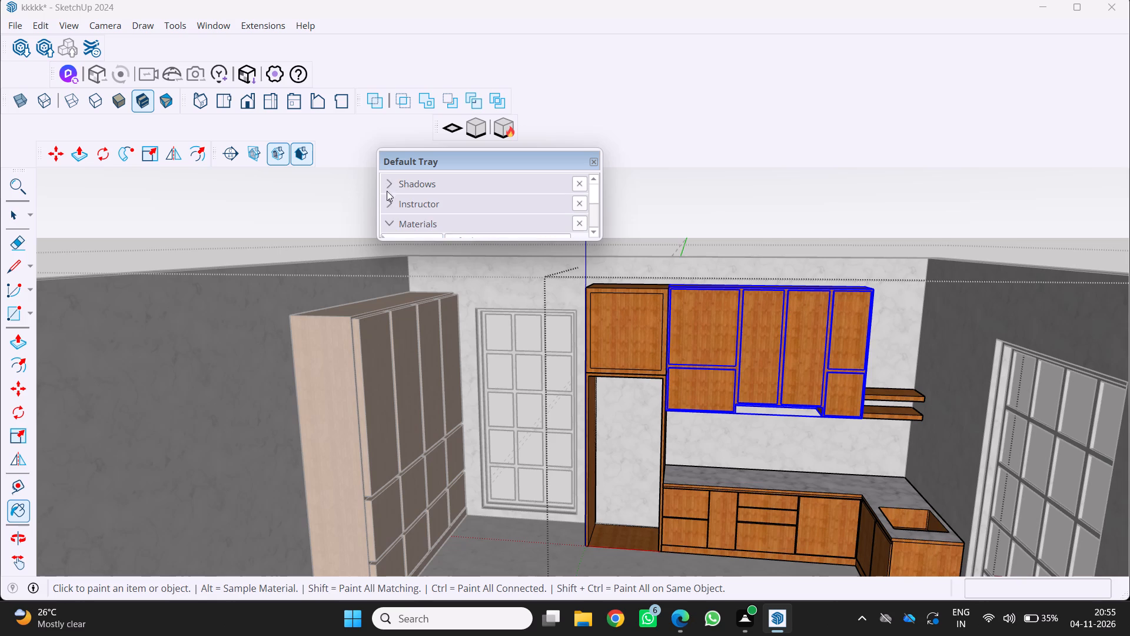
pyautogui.click(388, 204)
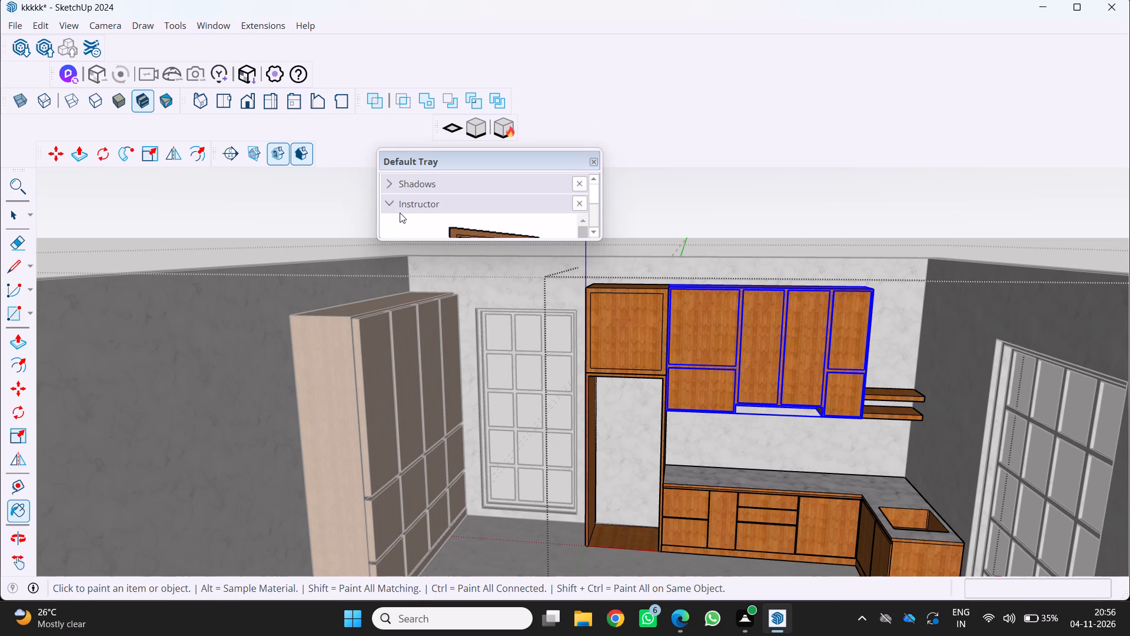
pyautogui.scroll(-6, 410, 209)
pyautogui.scroll(7, 411, 211)
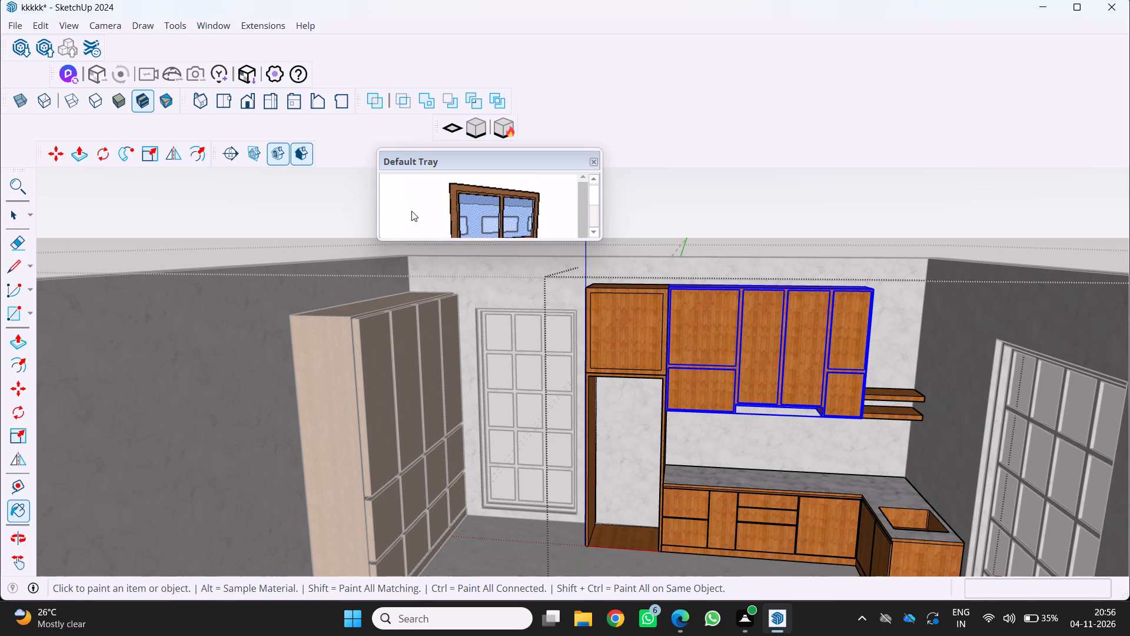
pyautogui.click(597, 161)
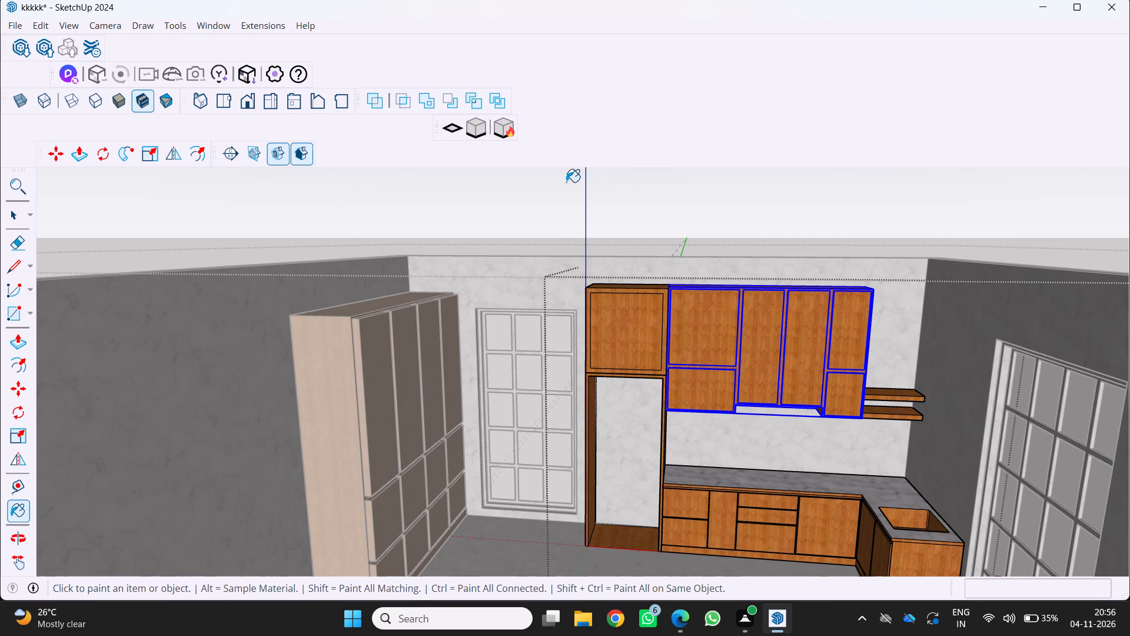
# Deselect the wall cabinets and exit the kitchen cabinet group.
pyautogui.rightClick(528, 236)
pyautogui.click(506, 221)
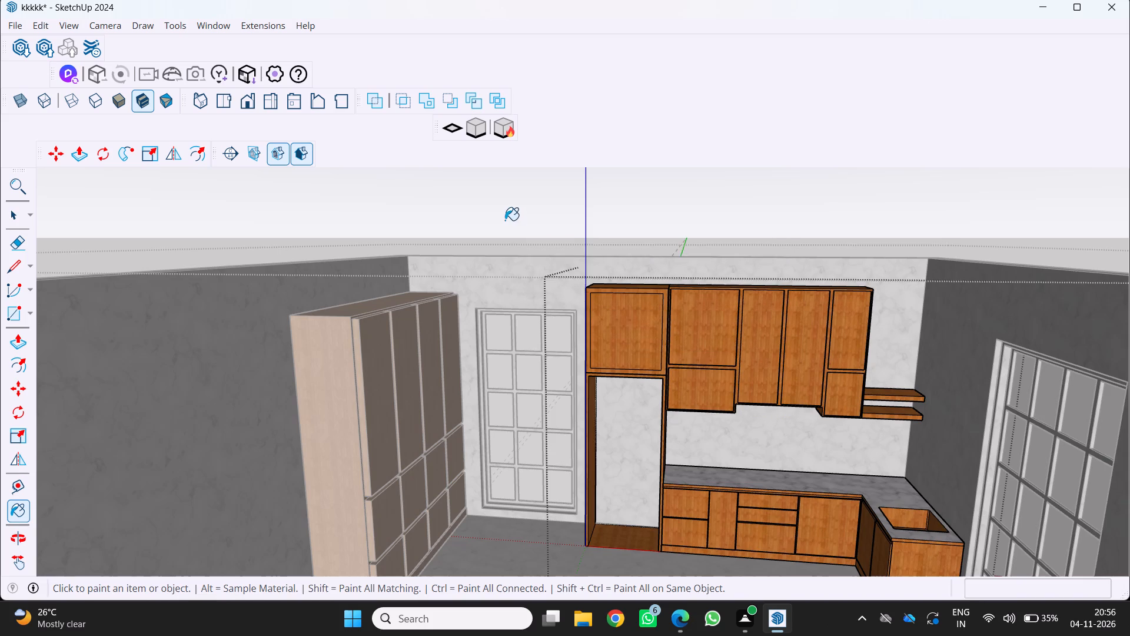
pyautogui.scroll(-7, 512, 224)
pyautogui.moveTo(516, 227); pyautogui.dragTo(493, 235, button='middle')
pyautogui.middleClick(493, 234)
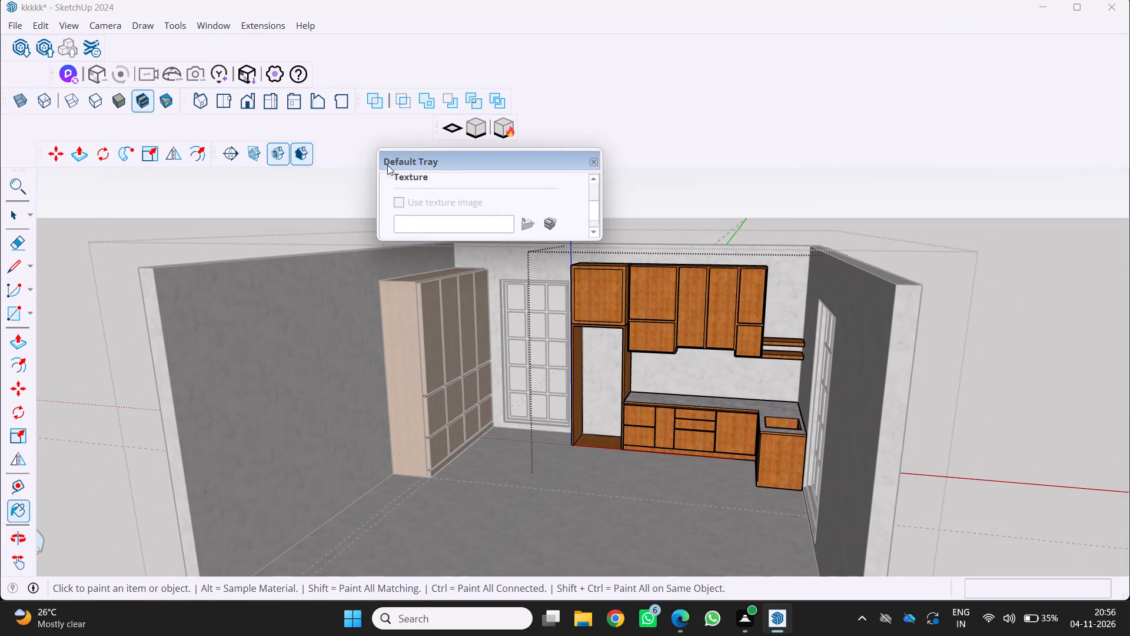
pyautogui.click(591, 161)
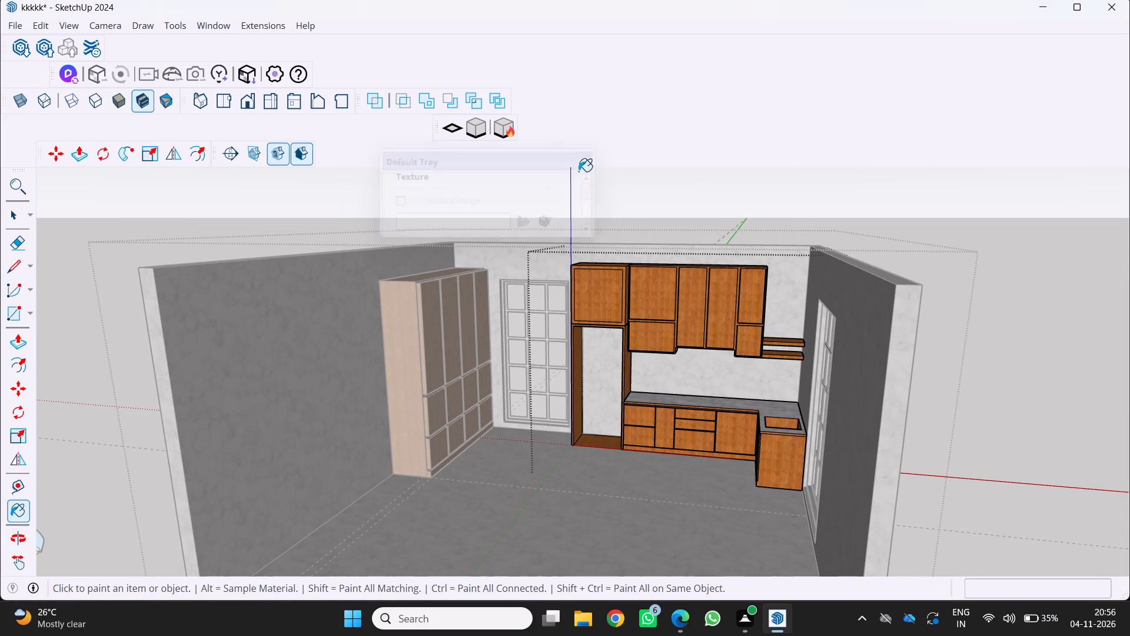
pyautogui.scroll(-6, 586, 487)
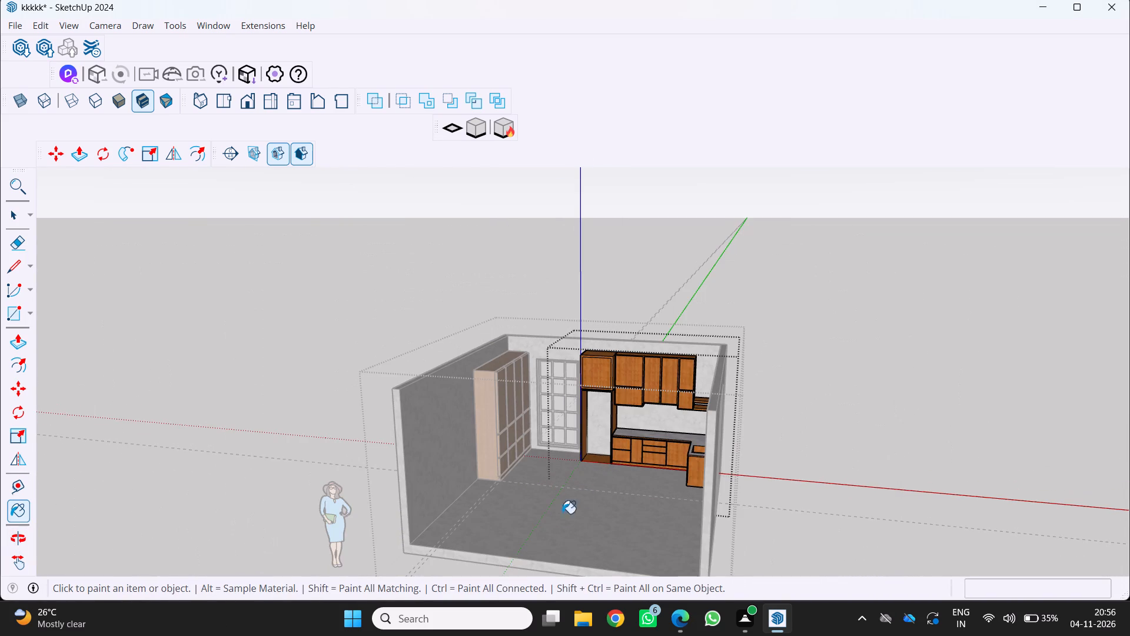
pyautogui.press('v')
pyautogui.press('space')
pyautogui.click(152, 541)
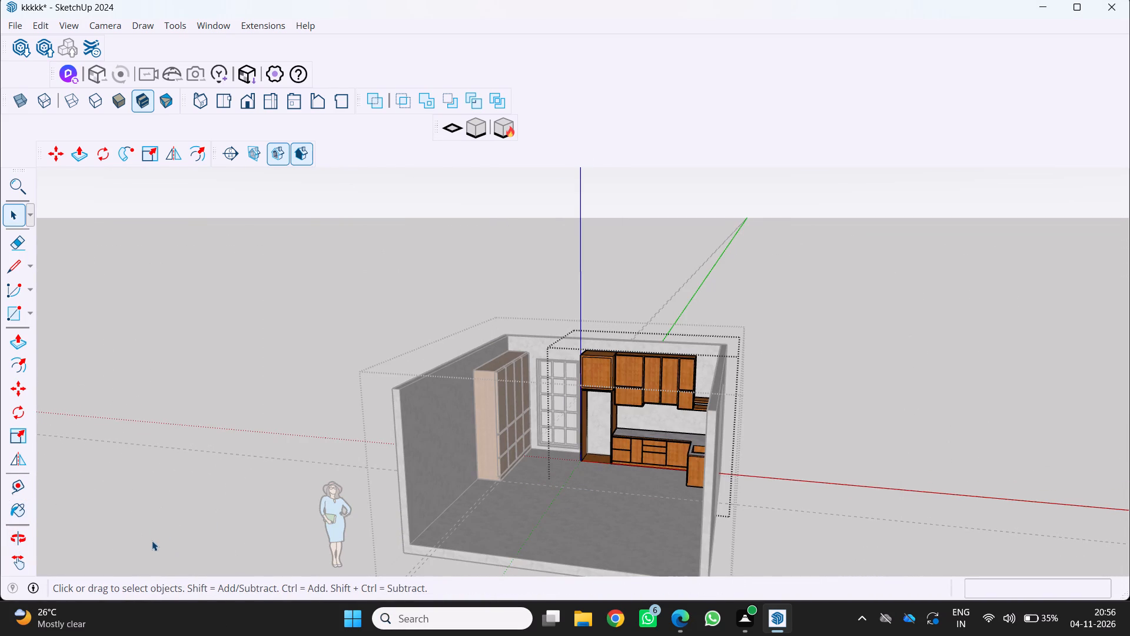
pyautogui.scroll(3, 243, 505)
pyautogui.moveTo(247, 505); pyautogui.dragTo(270, 495, button='middle')
# Look through the Paint Bucket instructions and the Materials settings for the material library.
pyautogui.press('b')
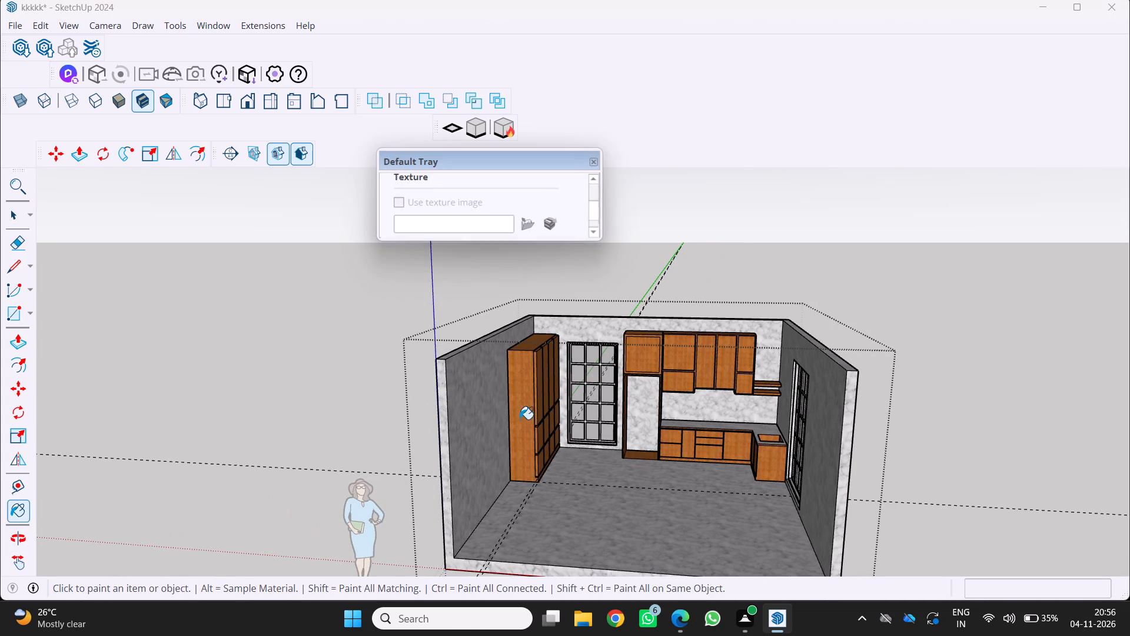
pyautogui.scroll(6, 414, 198)
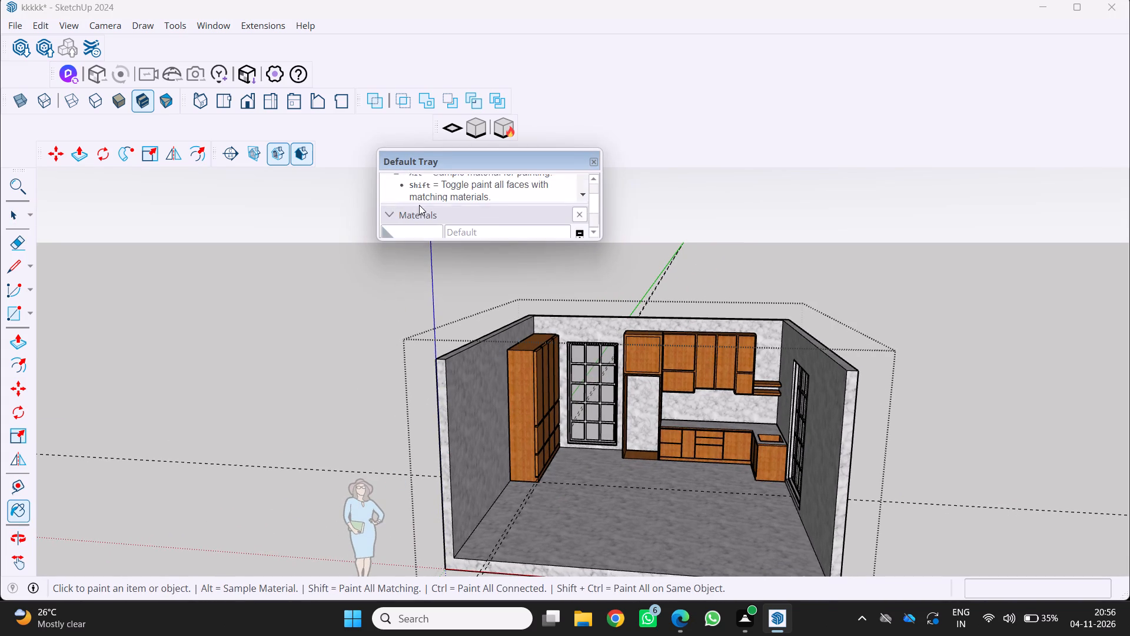
pyautogui.scroll(1, 419, 205)
pyautogui.scroll(-7, 450, 214)
pyautogui.scroll(7, 464, 231)
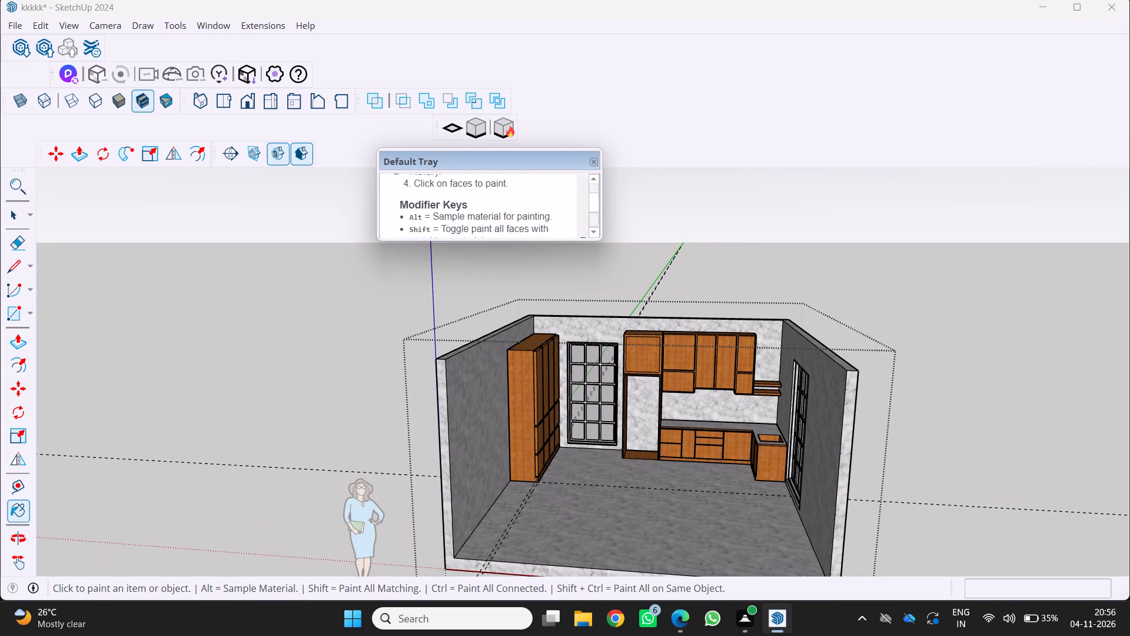
pyautogui.scroll(6, 466, 227)
pyautogui.scroll(-3, 476, 204)
pyautogui.scroll(17, 476, 209)
pyautogui.scroll(-6, 433, 200)
pyautogui.scroll(10, 478, 225)
pyautogui.scroll(3, 453, 163)
pyautogui.scroll(-9, 438, 178)
pyautogui.scroll(5, 451, 184)
pyautogui.scroll(5, 508, 170)
pyautogui.scroll(-1, 550, 193)
# Examine the marble and wood finishes of the whole room from the front and from above.
pyautogui.moveTo(569, 372); pyautogui.dragTo(609, 353, button='middle')
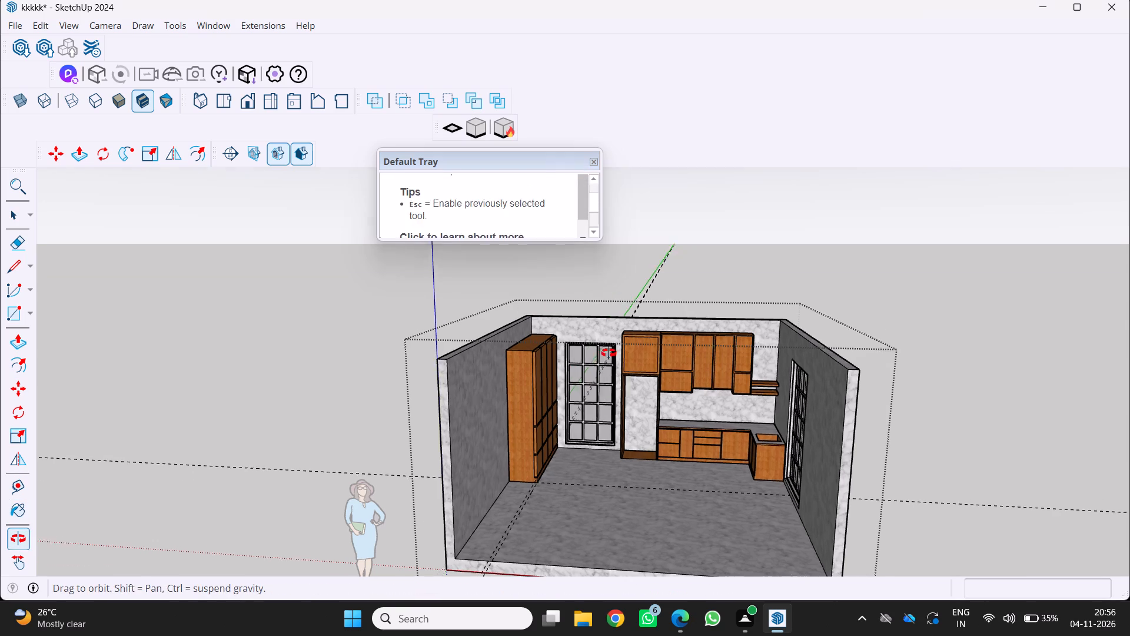
pyautogui.moveTo(609, 353); pyautogui.dragTo(630, 340, button='middle')
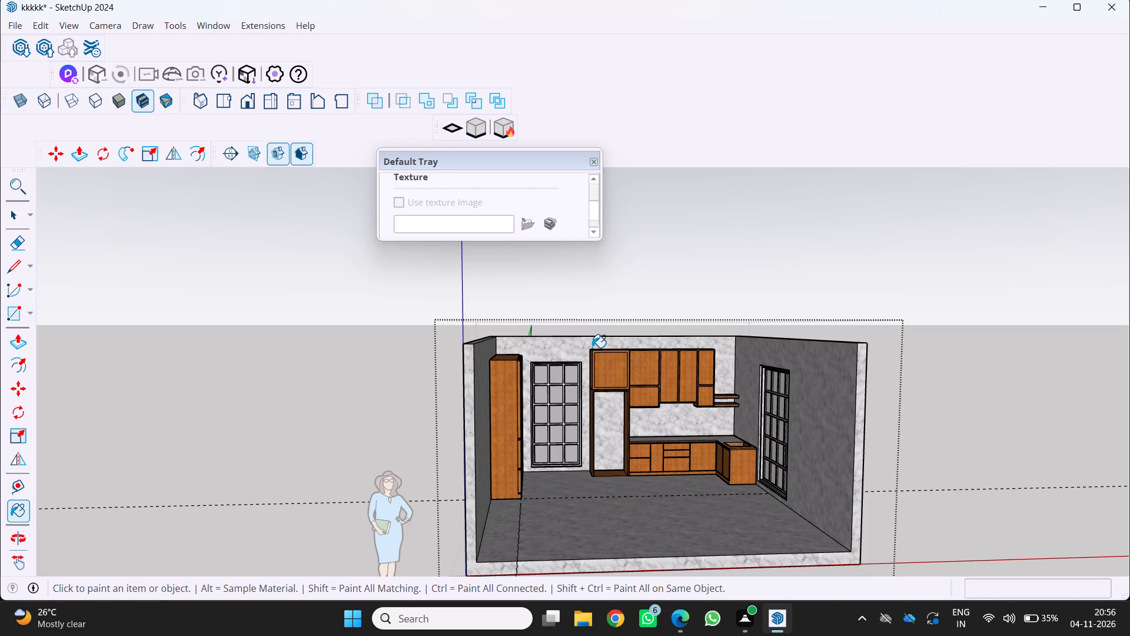
pyautogui.scroll(-3, 592, 355)
pyautogui.moveTo(596, 360); pyautogui.dragTo(484, 475, button='middle')
pyautogui.scroll(1, 596, 367)
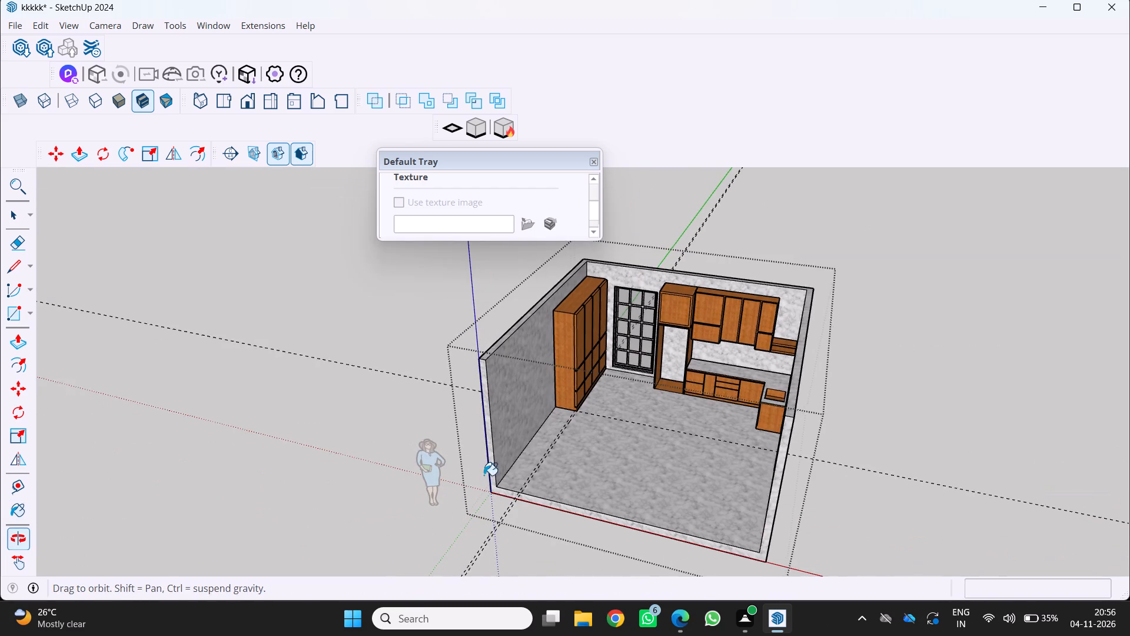
pyautogui.moveTo(484, 475); pyautogui.dragTo(484, 476, button='middle')
pyautogui.middleClick(482, 471)
pyautogui.click(590, 164)
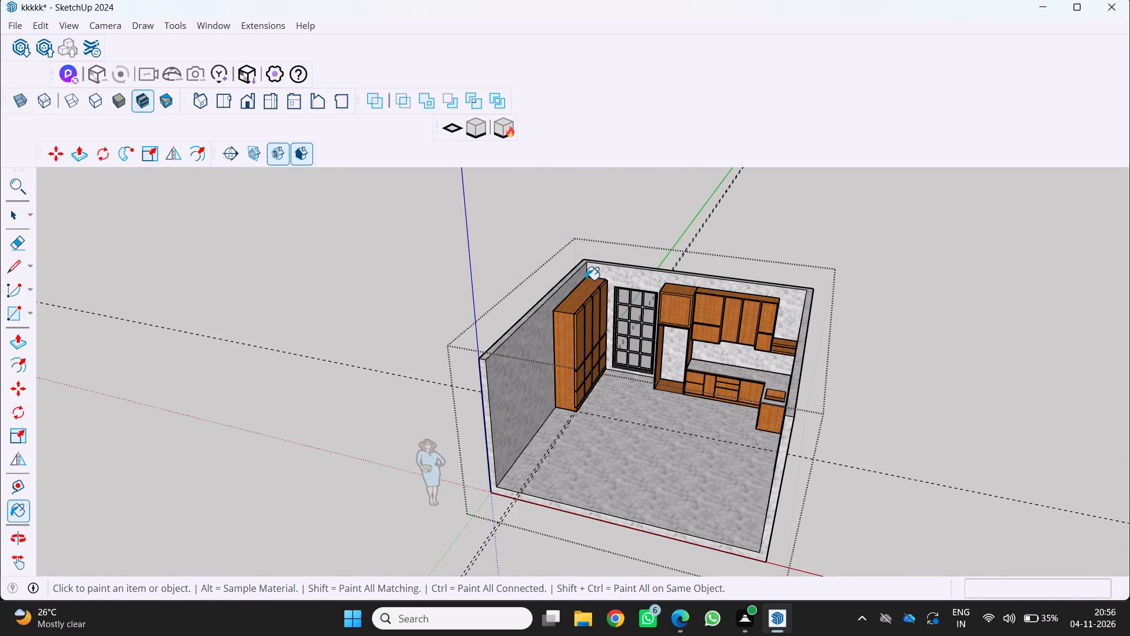
pyautogui.moveTo(604, 273); pyautogui.dragTo(649, 297, button='middle')
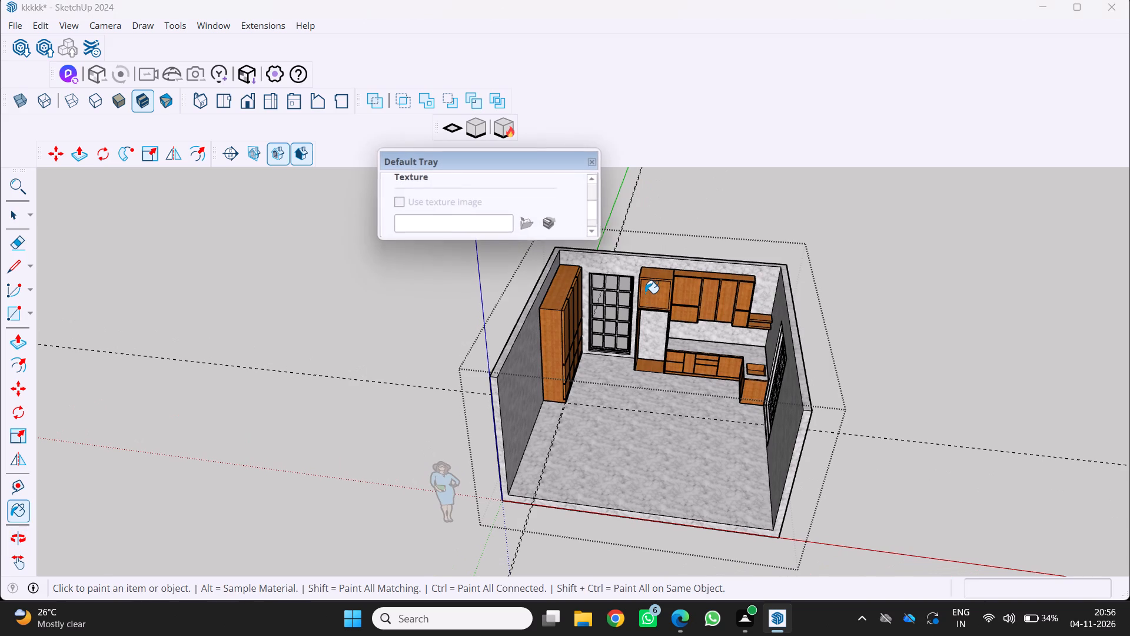
pyautogui.click(596, 163)
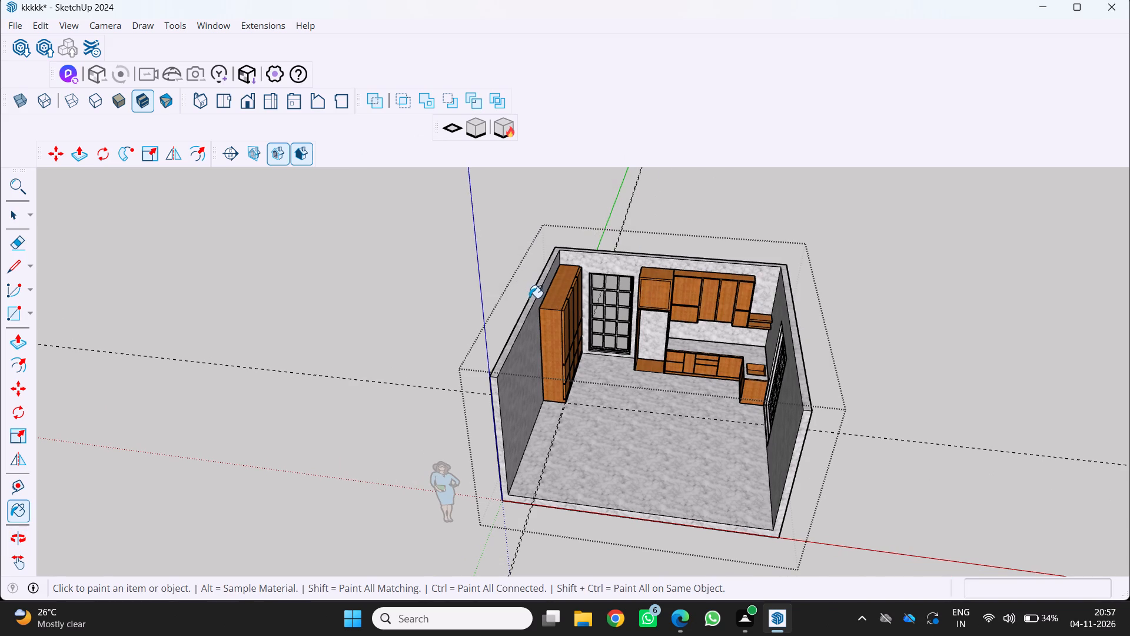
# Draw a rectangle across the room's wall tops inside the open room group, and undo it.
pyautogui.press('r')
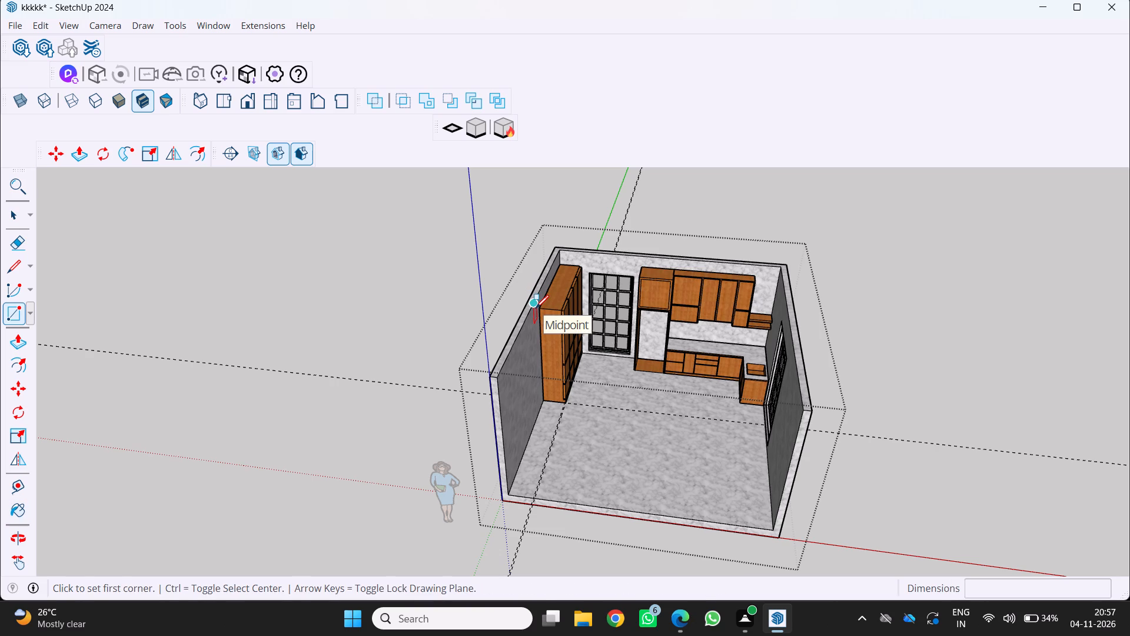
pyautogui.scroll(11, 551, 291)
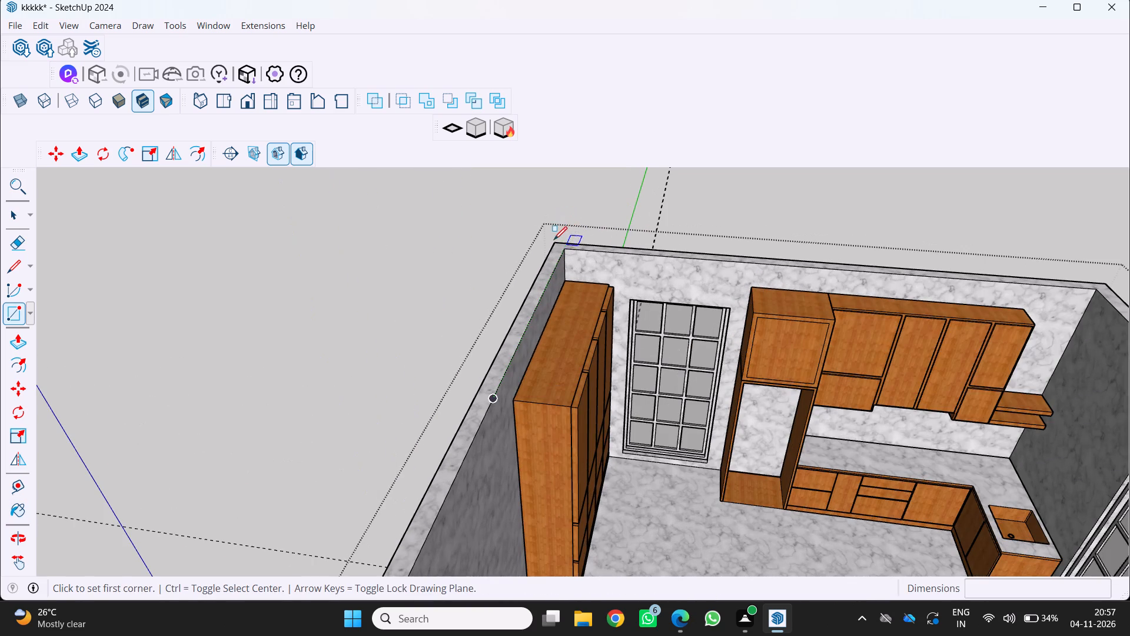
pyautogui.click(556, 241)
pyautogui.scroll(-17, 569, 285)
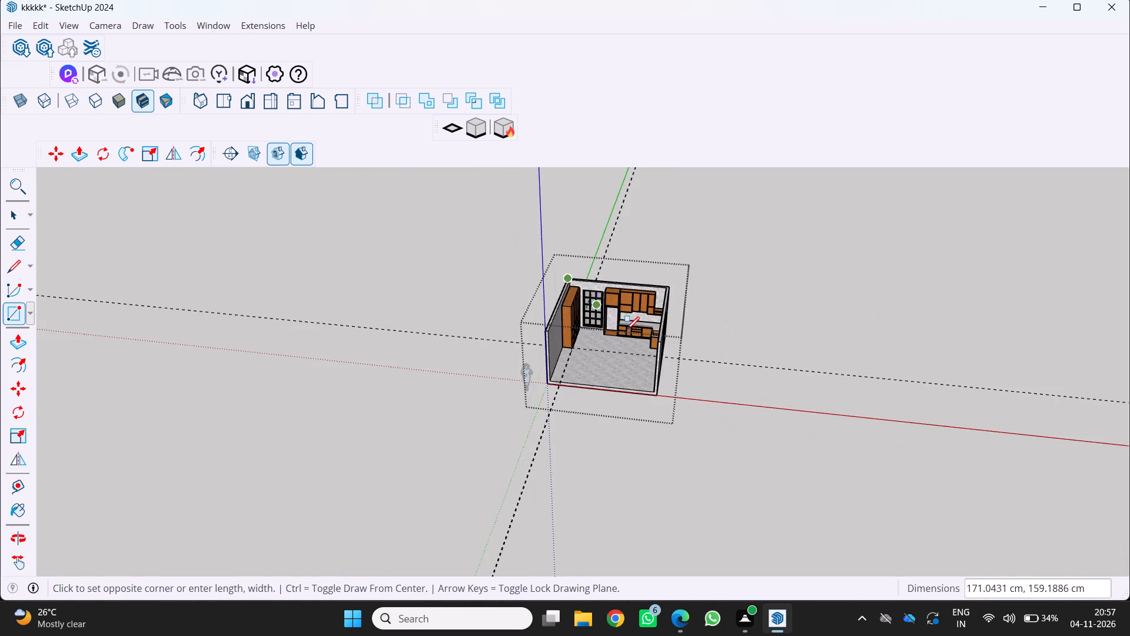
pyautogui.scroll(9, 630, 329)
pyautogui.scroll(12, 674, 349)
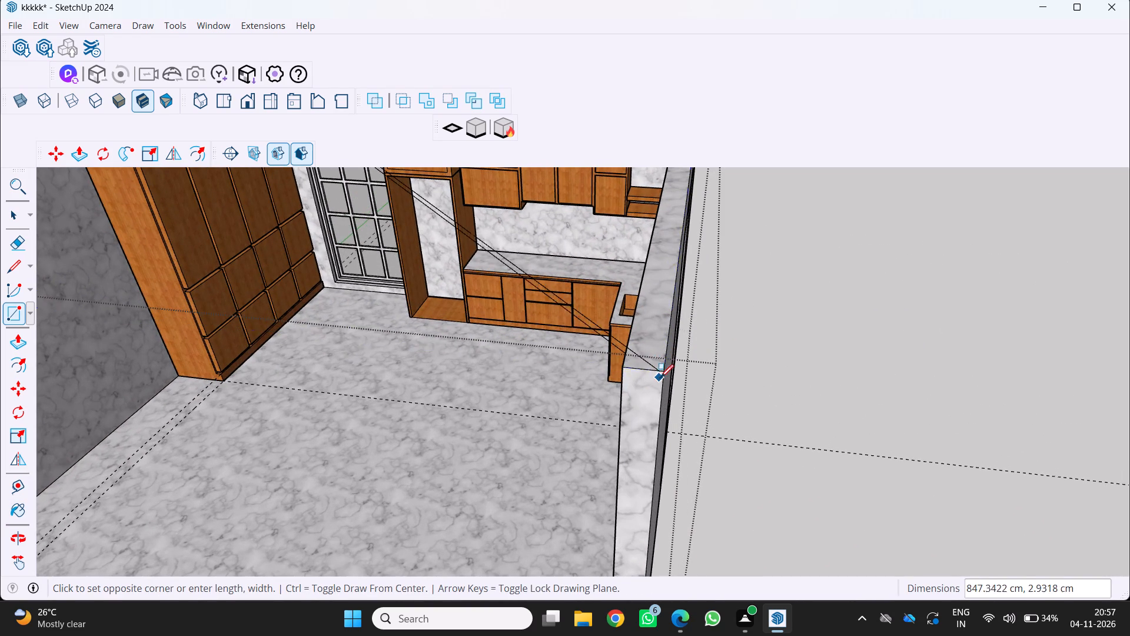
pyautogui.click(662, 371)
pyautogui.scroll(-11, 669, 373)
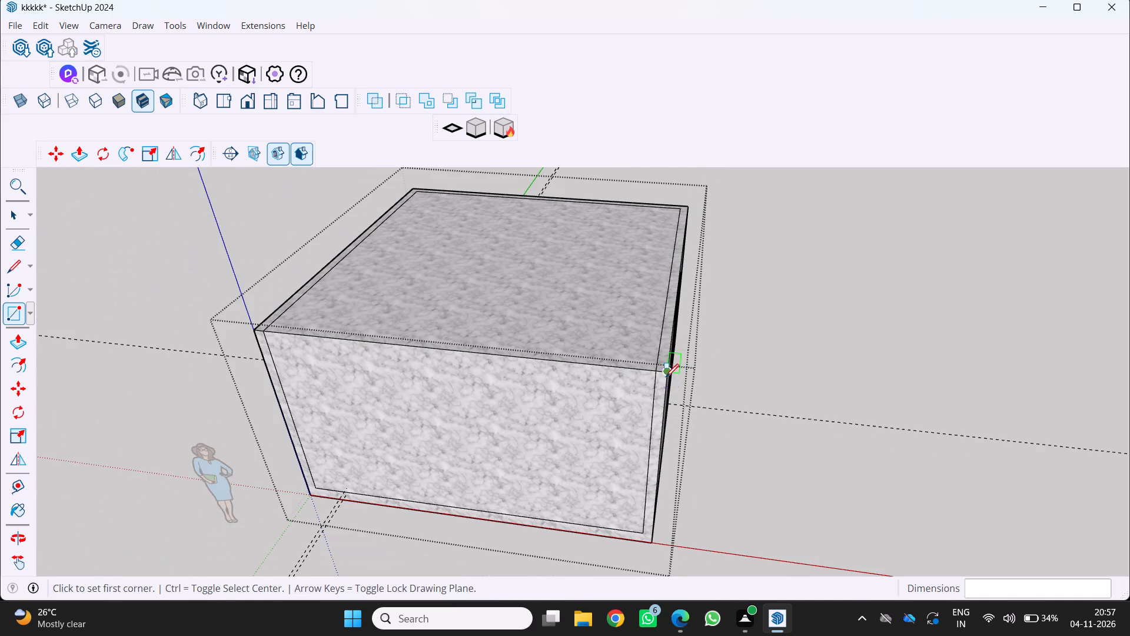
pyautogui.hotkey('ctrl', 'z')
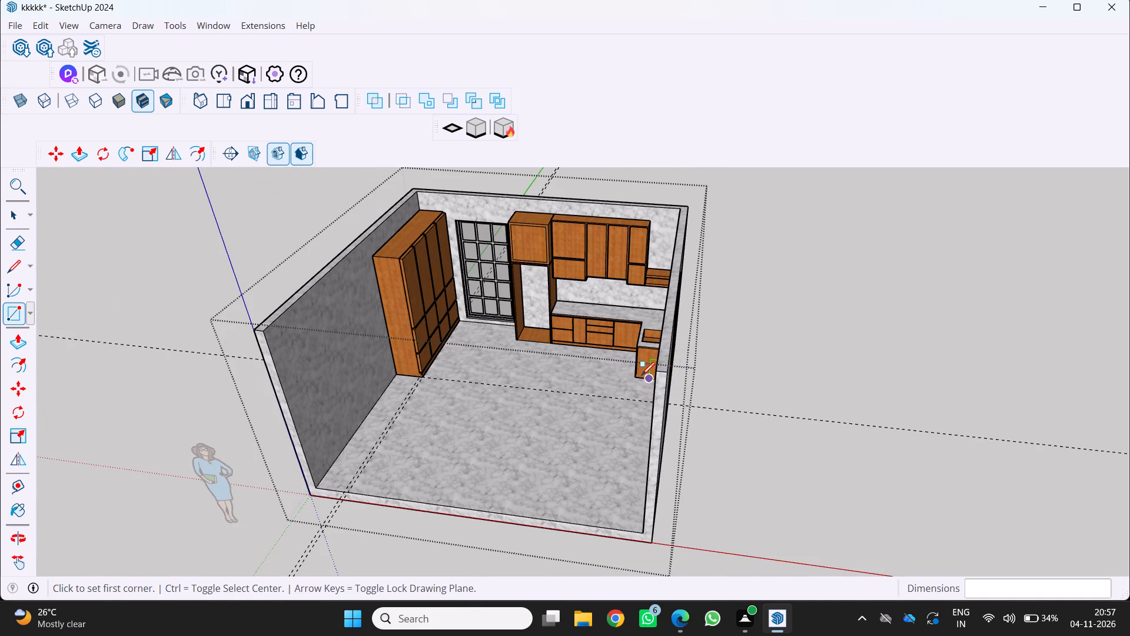
# Exit the open room group.
pyautogui.moveTo(649, 377); pyautogui.dragTo(718, 392, button='middle')
pyautogui.press('space')
pyautogui.press('space')
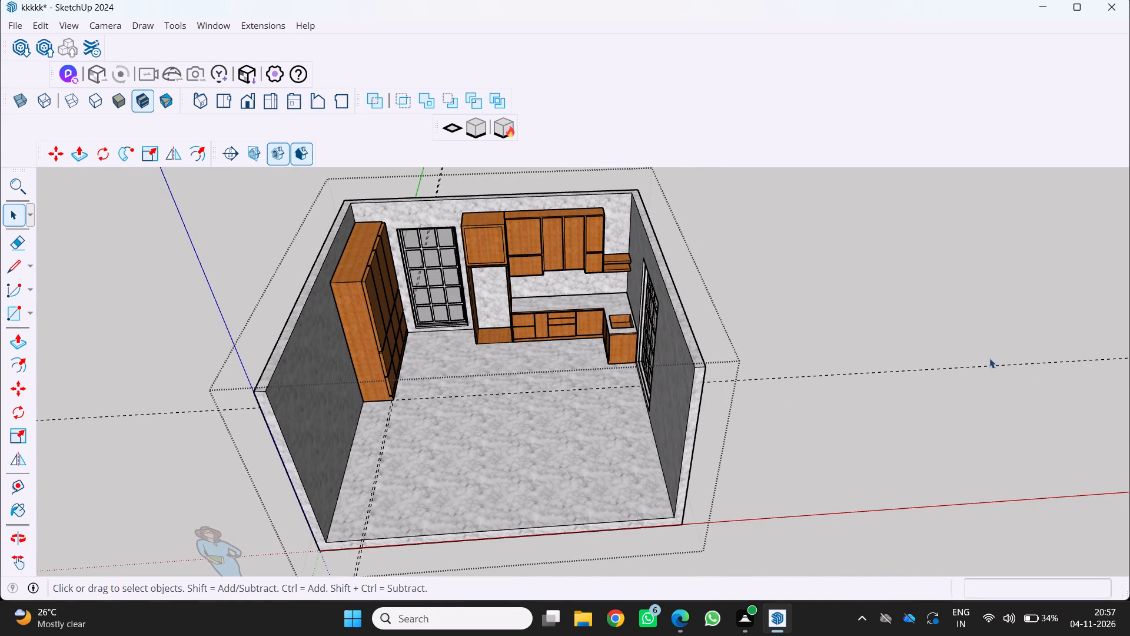
pyautogui.click(922, 341)
pyautogui.press('space')
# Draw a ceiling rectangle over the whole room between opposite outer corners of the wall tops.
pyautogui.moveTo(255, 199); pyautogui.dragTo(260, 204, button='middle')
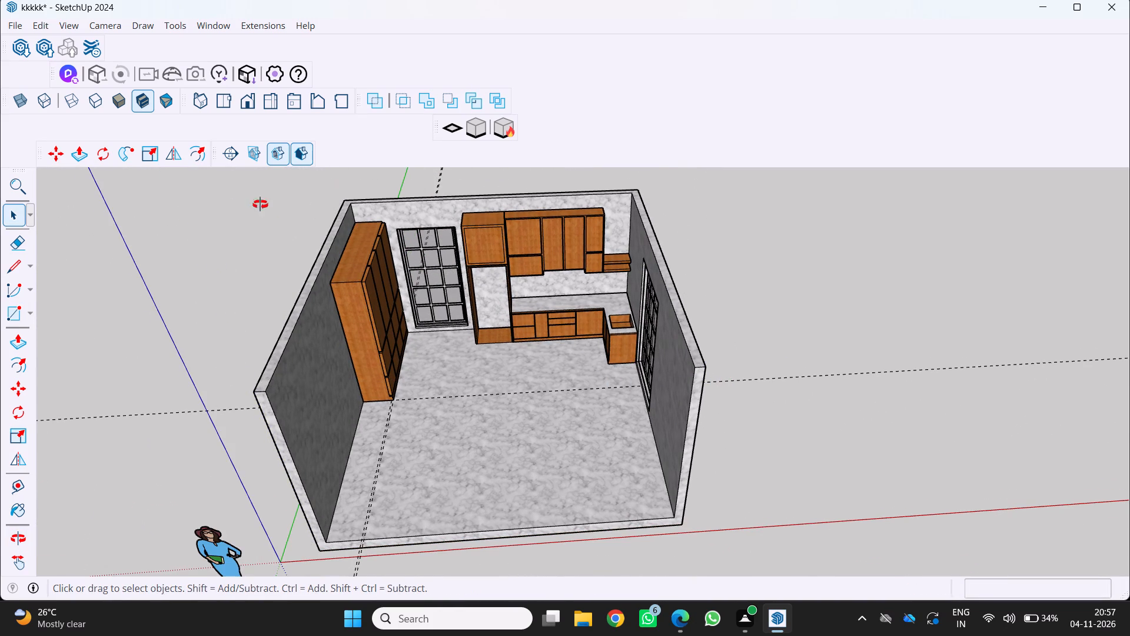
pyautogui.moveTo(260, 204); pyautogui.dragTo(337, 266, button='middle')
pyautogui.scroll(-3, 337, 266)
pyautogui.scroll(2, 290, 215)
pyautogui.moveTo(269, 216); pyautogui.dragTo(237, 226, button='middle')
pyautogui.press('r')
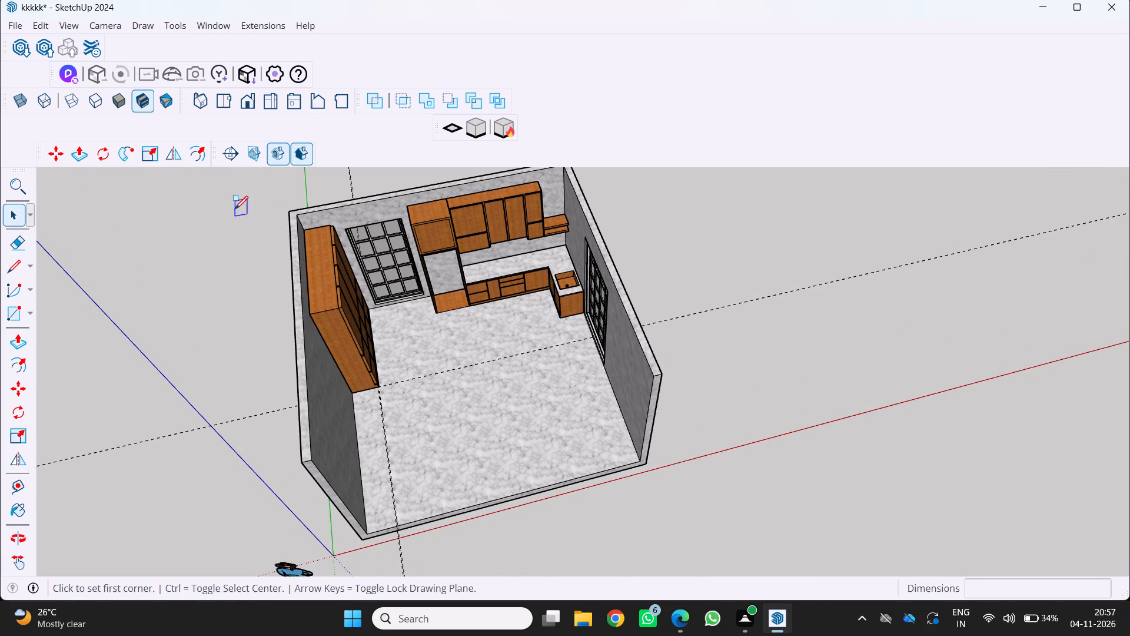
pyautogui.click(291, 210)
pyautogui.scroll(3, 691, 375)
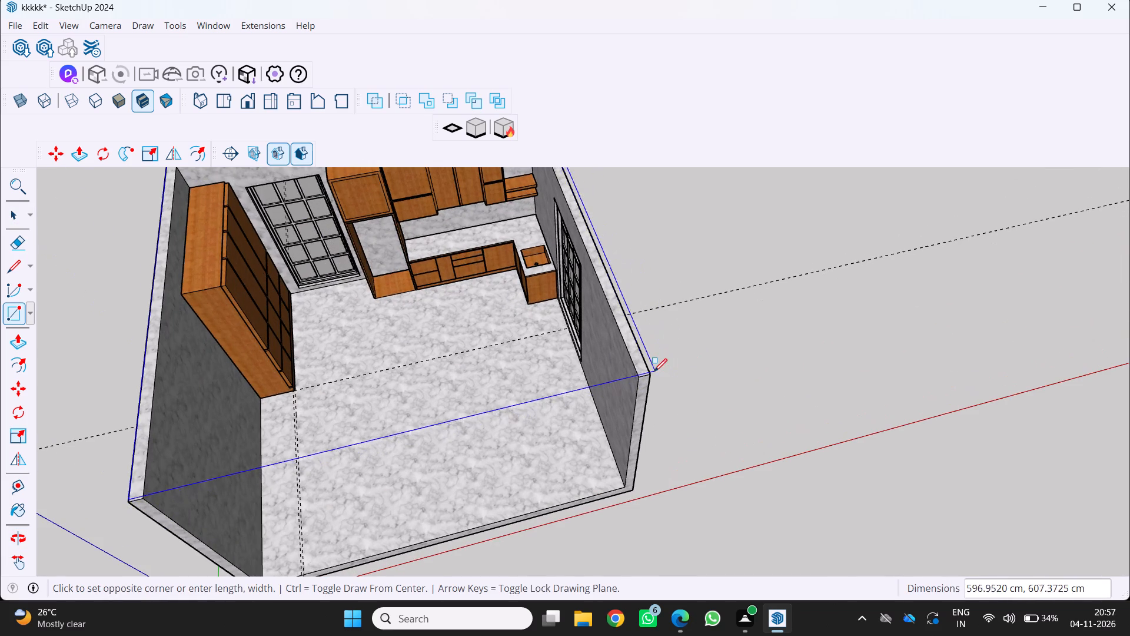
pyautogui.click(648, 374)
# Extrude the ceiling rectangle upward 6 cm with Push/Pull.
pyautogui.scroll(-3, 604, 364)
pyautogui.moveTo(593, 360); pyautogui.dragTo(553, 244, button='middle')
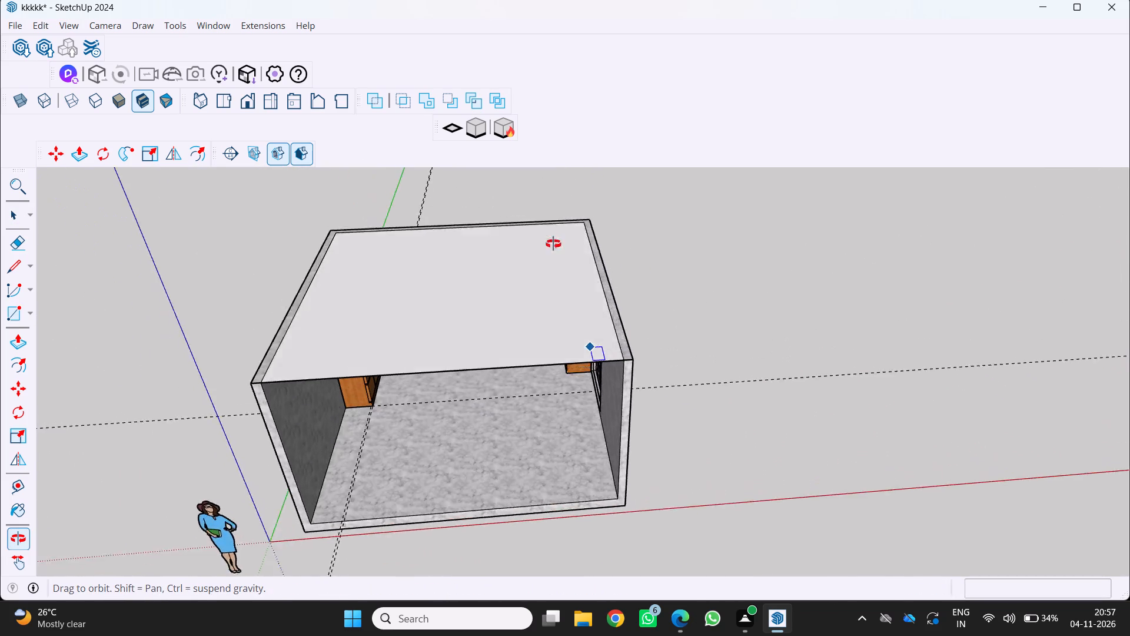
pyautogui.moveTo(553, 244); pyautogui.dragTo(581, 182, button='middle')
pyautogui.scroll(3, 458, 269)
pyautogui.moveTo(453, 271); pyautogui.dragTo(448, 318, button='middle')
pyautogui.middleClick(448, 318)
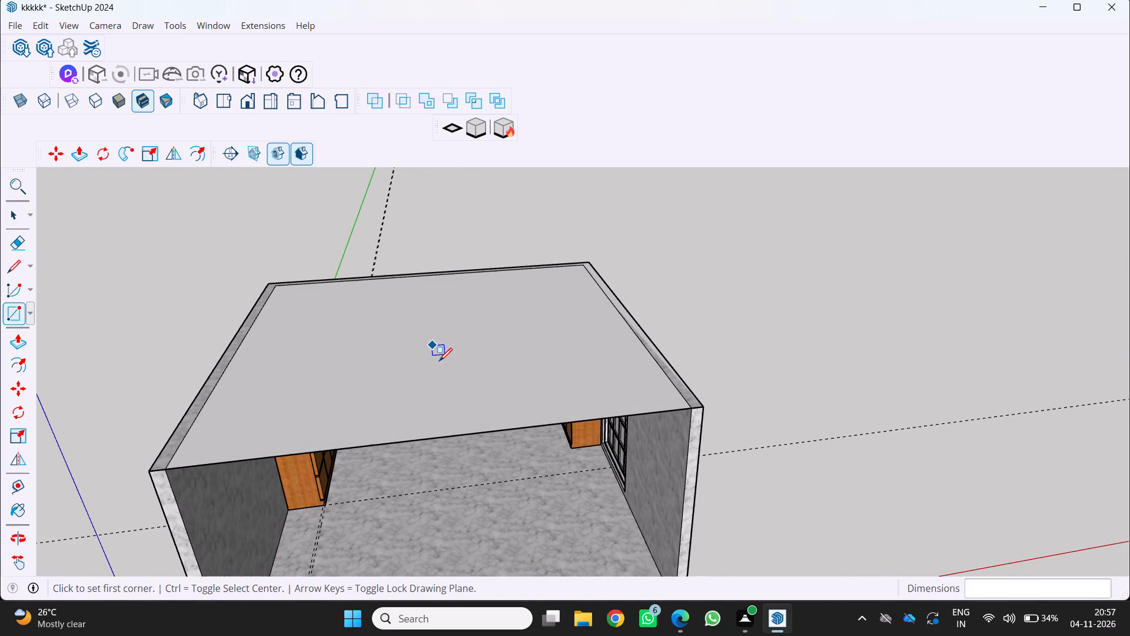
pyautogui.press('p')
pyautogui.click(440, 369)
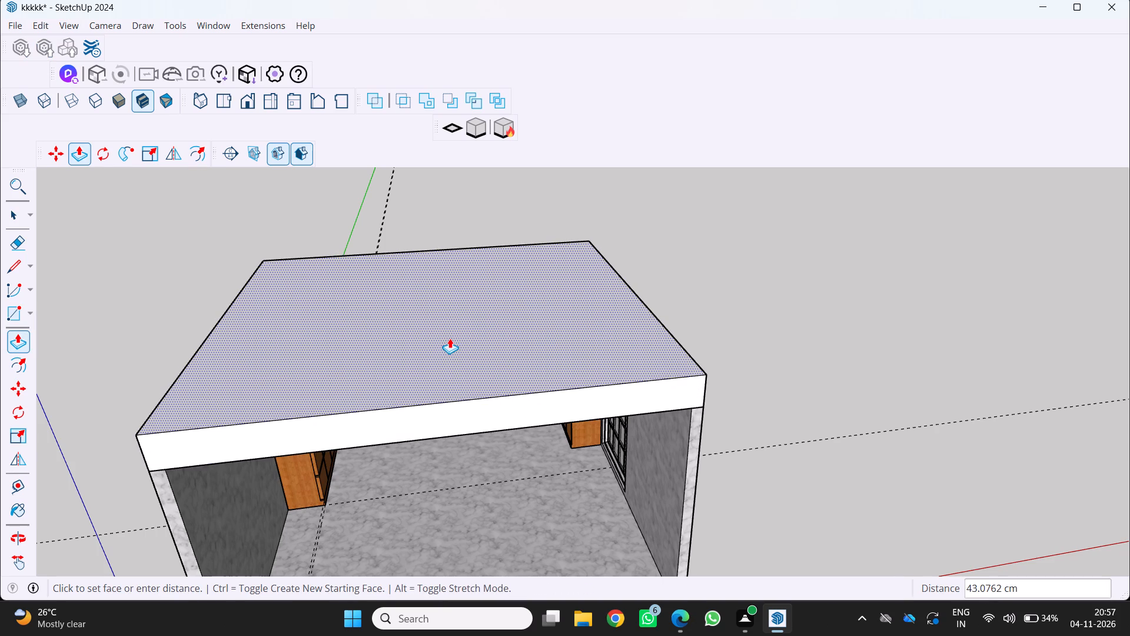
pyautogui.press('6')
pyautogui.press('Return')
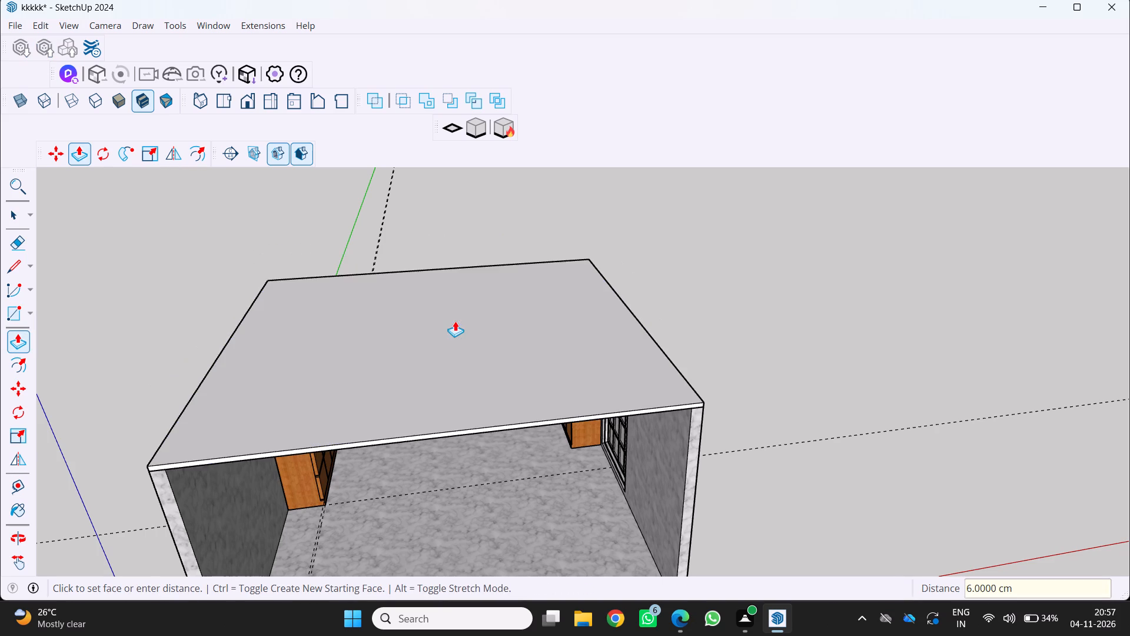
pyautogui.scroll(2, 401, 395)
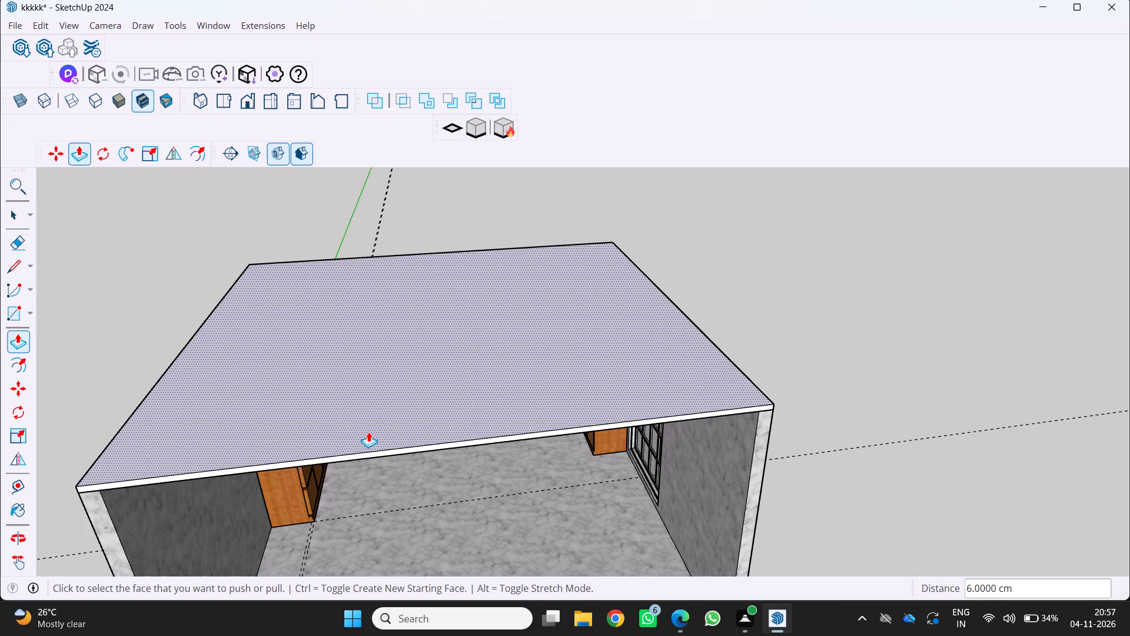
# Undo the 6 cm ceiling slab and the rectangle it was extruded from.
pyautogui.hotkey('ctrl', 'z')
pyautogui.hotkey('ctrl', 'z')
# Draw a rectangle about 29.4 cm high and 570 cm wide along the top of the back wall, above the wall cabinets.
pyautogui.scroll(1, 343, 356)
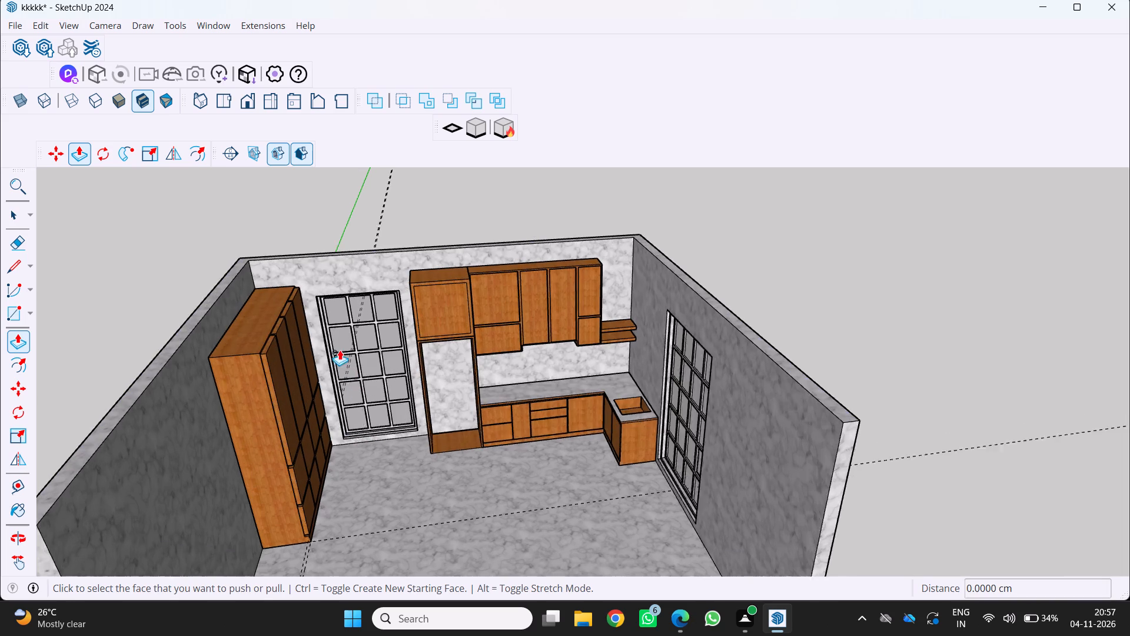
pyautogui.scroll(1, 340, 350)
pyautogui.scroll(1, 314, 307)
pyautogui.moveTo(308, 303); pyautogui.dragTo(282, 217, button='middle')
pyautogui.middleClick(282, 219)
pyautogui.scroll(3, 282, 253)
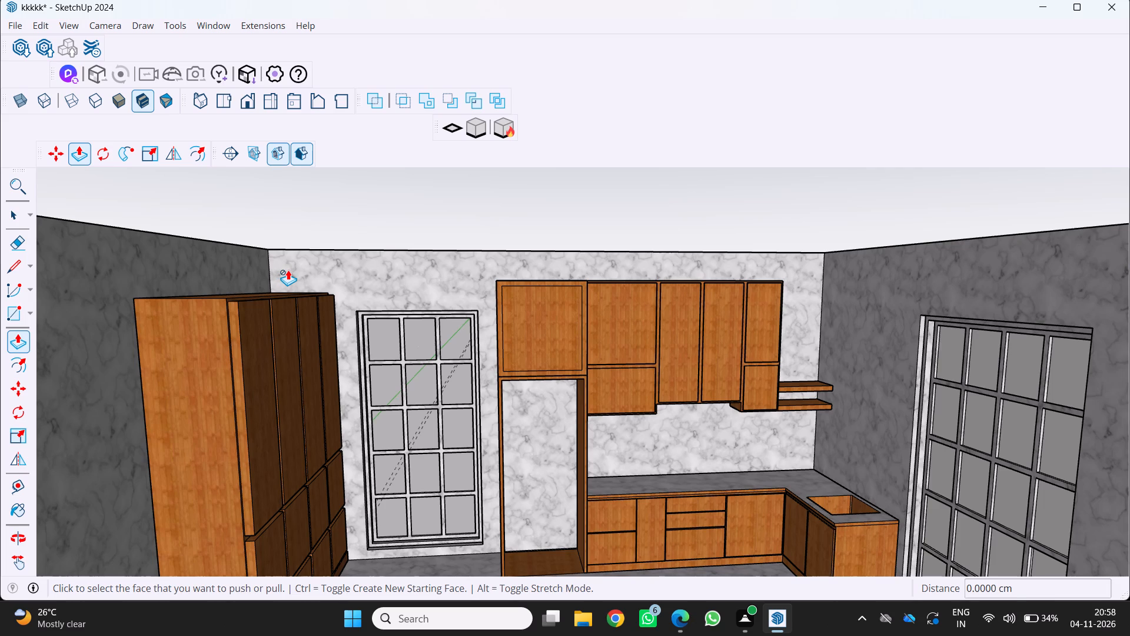
pyautogui.middleClick(470, 261)
pyautogui.moveTo(473, 264); pyautogui.dragTo(430, 309, button='middle')
pyautogui.moveTo(426, 309); pyautogui.dragTo(418, 308, button='middle')
pyautogui.press('r')
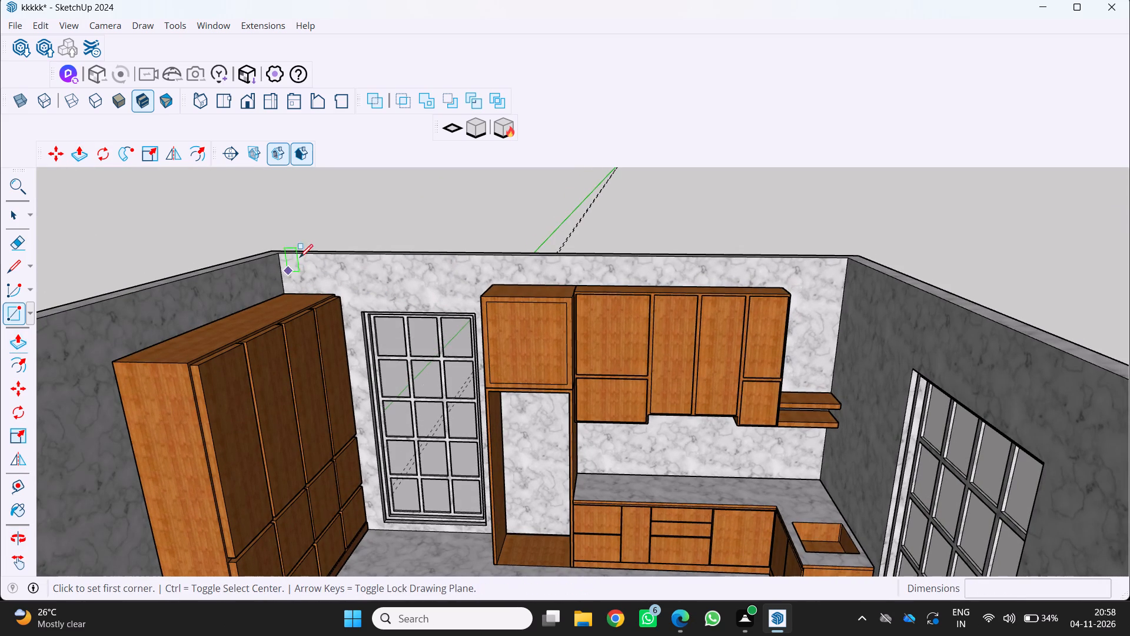
pyautogui.click(279, 252)
pyautogui.scroll(3, 782, 286)
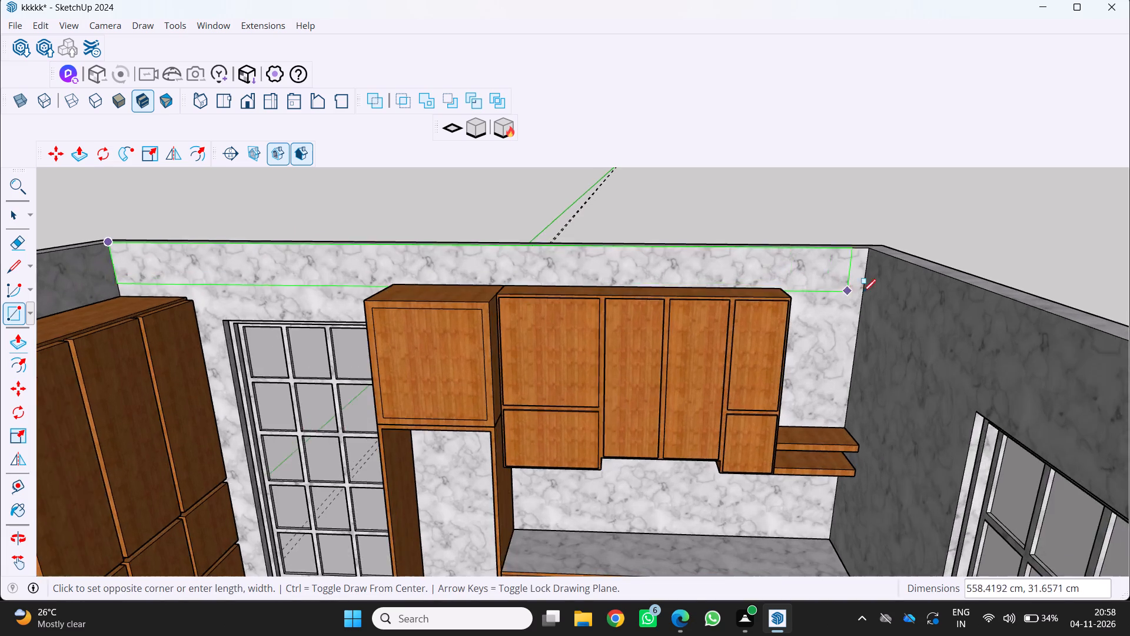
pyautogui.scroll(4, 863, 292)
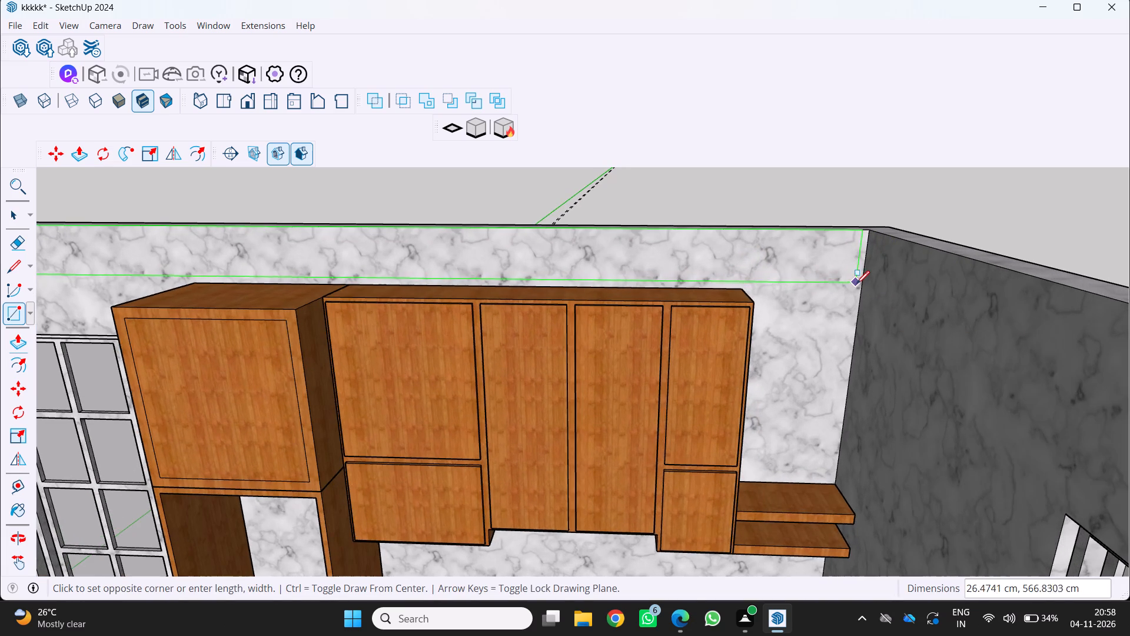
pyautogui.scroll(2, 855, 287)
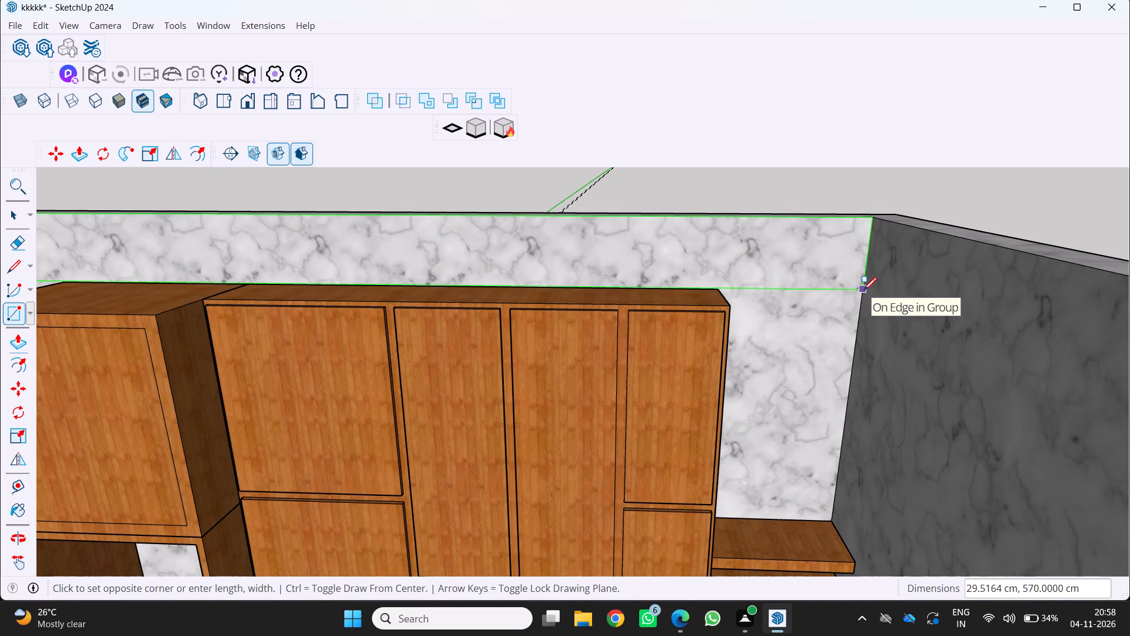
pyautogui.scroll(3, 863, 290)
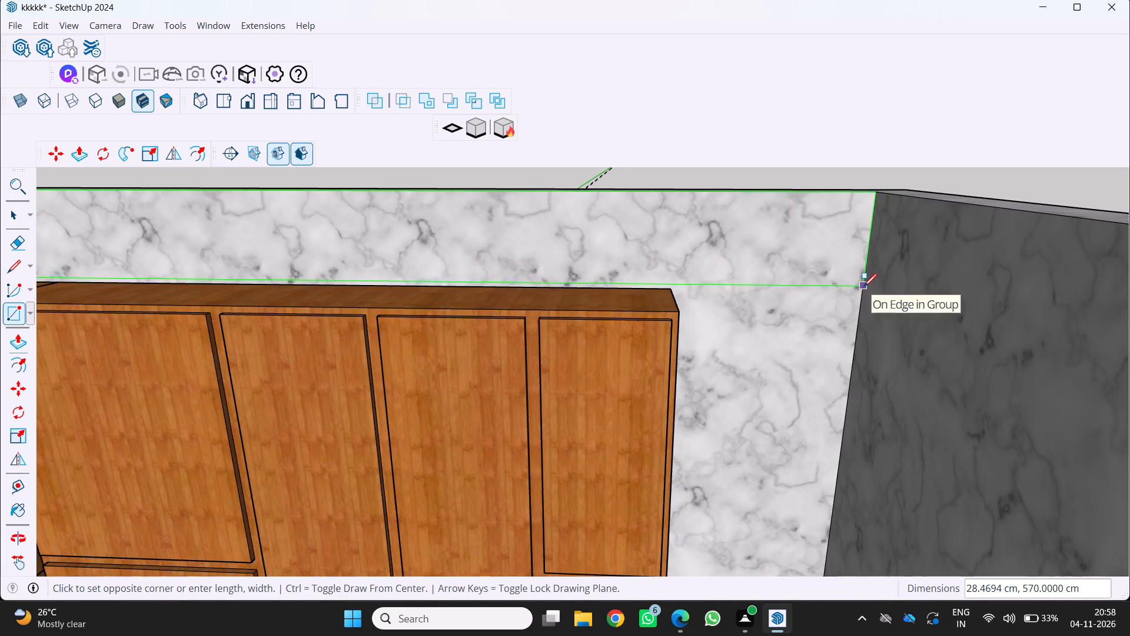
pyautogui.click(864, 289)
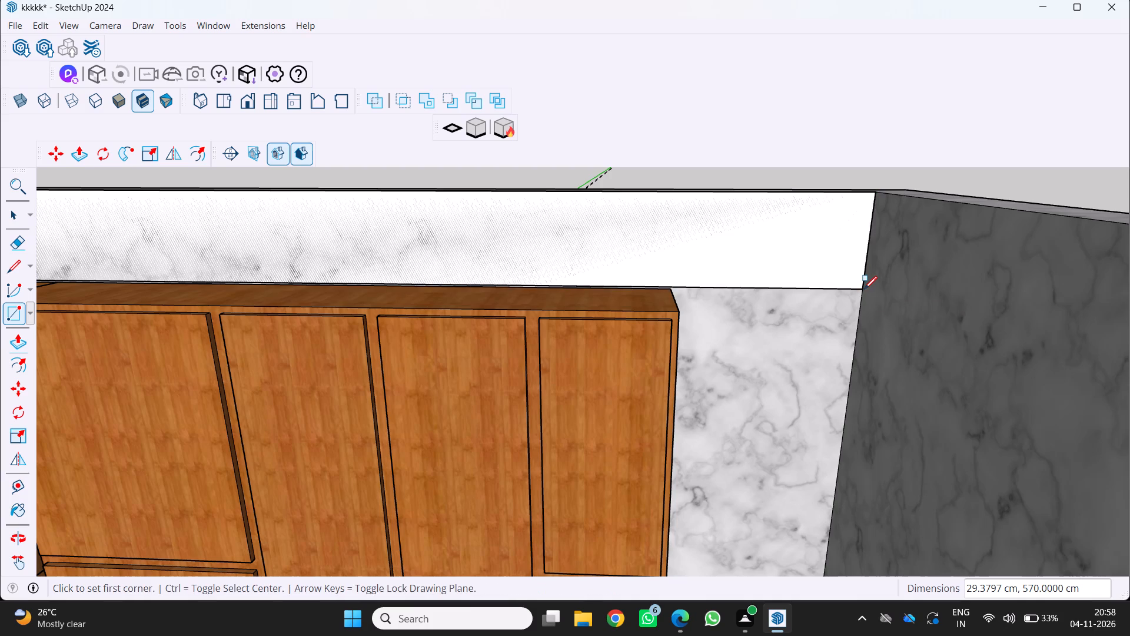
# Extrude the back wall strip 585 cm to the front ends of the side walls to form the ceiling.
pyautogui.scroll(-11, 864, 289)
pyautogui.scroll(-4, 809, 300)
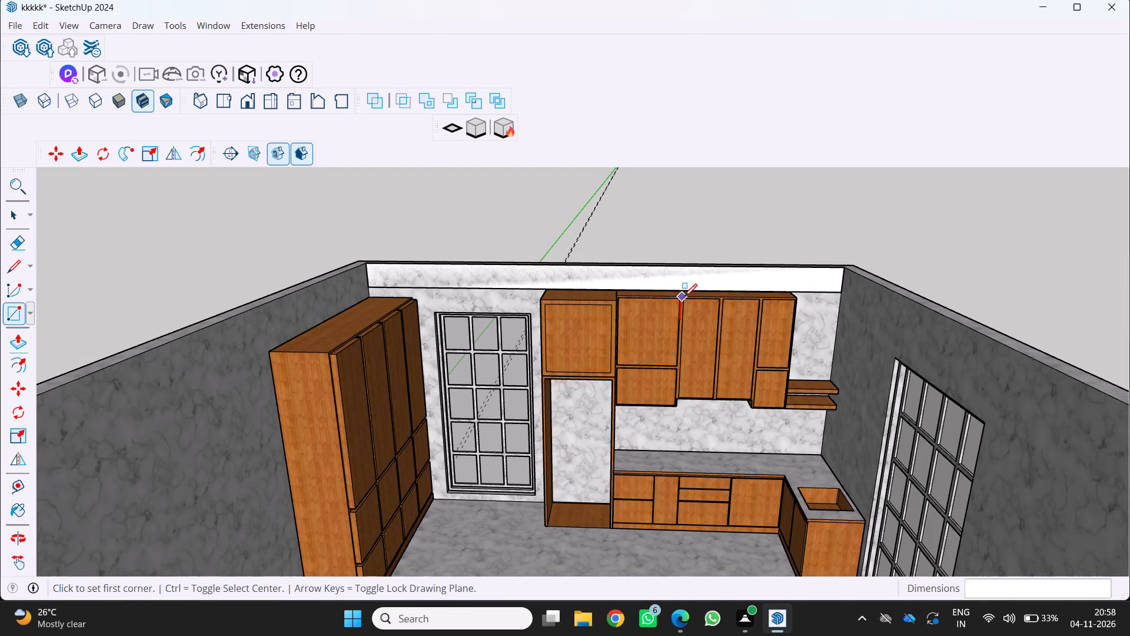
pyautogui.press('p')
pyautogui.click(704, 277)
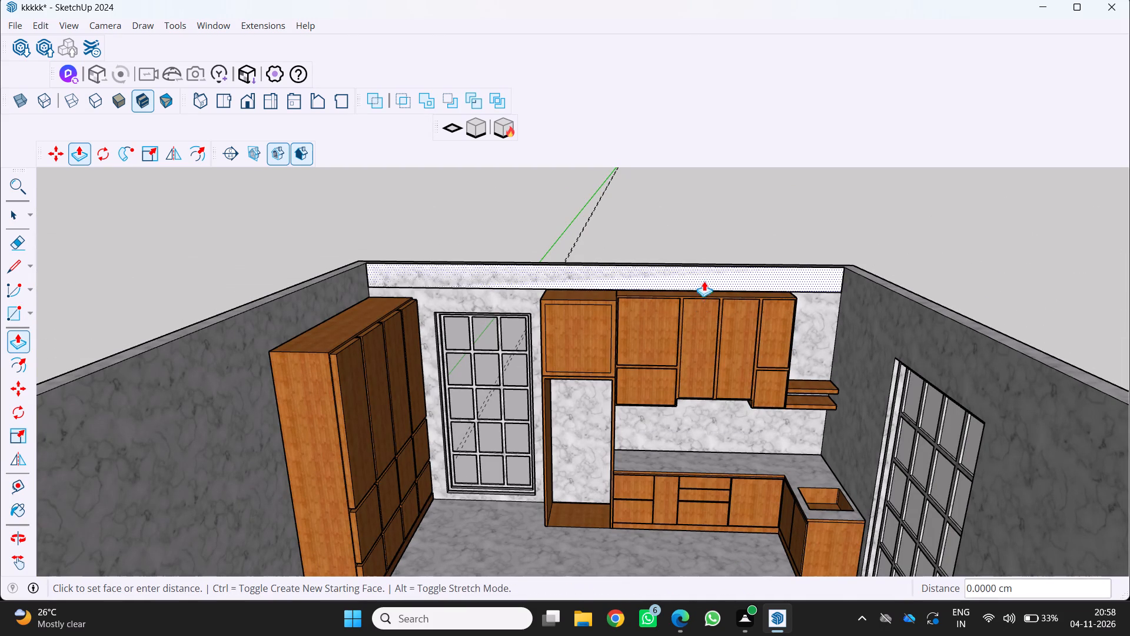
pyautogui.scroll(-5, 683, 324)
pyautogui.middleClick(578, 385)
pyautogui.middleClick(582, 383)
pyautogui.moveTo(583, 382); pyautogui.dragTo(586, 379, button='middle')
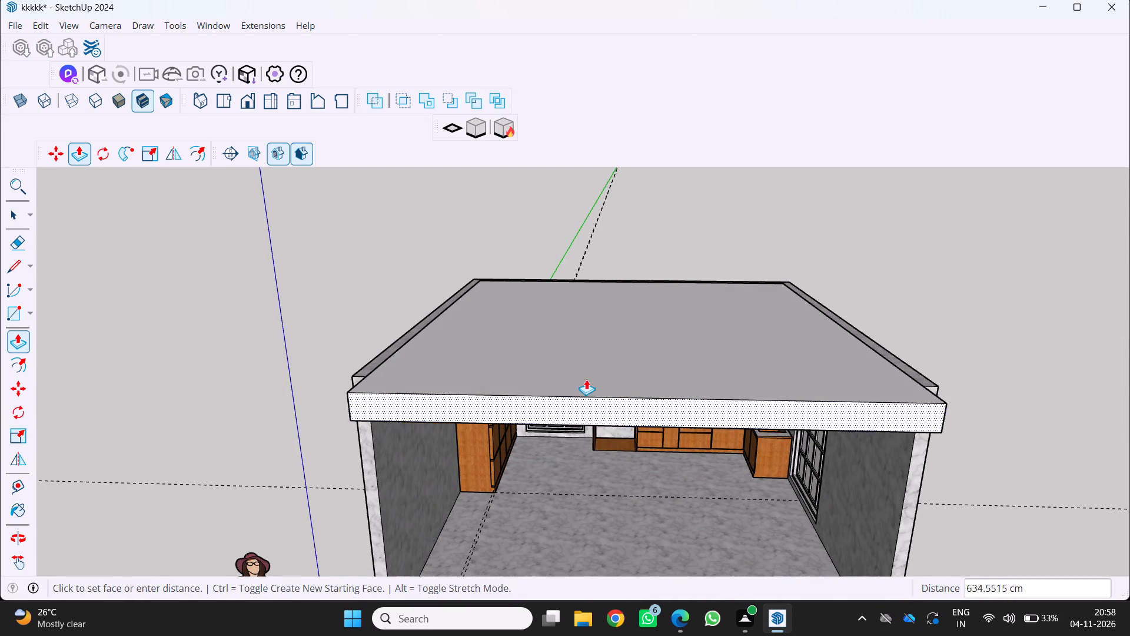
pyautogui.moveTo(586, 379); pyautogui.dragTo(640, 316, button='middle')
pyautogui.middleClick(640, 316)
pyautogui.scroll(-4, 431, 329)
pyautogui.scroll(3, 762, 352)
pyautogui.click(729, 367)
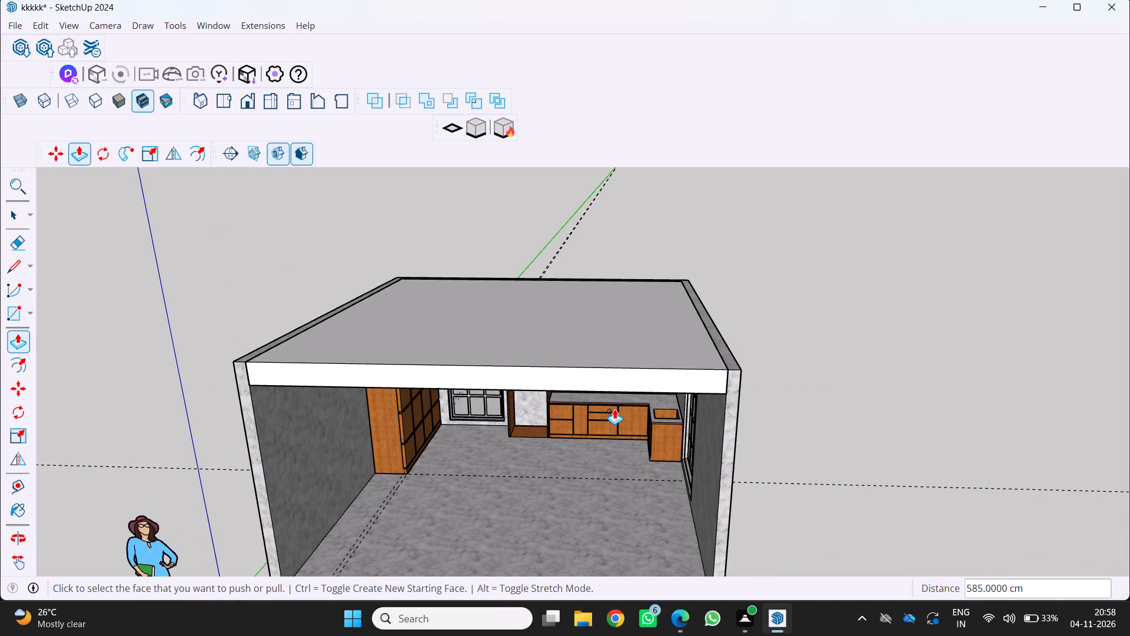
# Push the ceiling's underside up by about 5.3 cm.
pyautogui.moveTo(603, 412); pyautogui.dragTo(676, 306, button='middle')
pyautogui.middleClick(676, 306)
pyautogui.scroll(3, 592, 347)
pyautogui.moveTo(560, 337); pyautogui.dragTo(558, 319, button='middle')
pyautogui.middleClick(558, 319)
pyautogui.middleClick(558, 319)
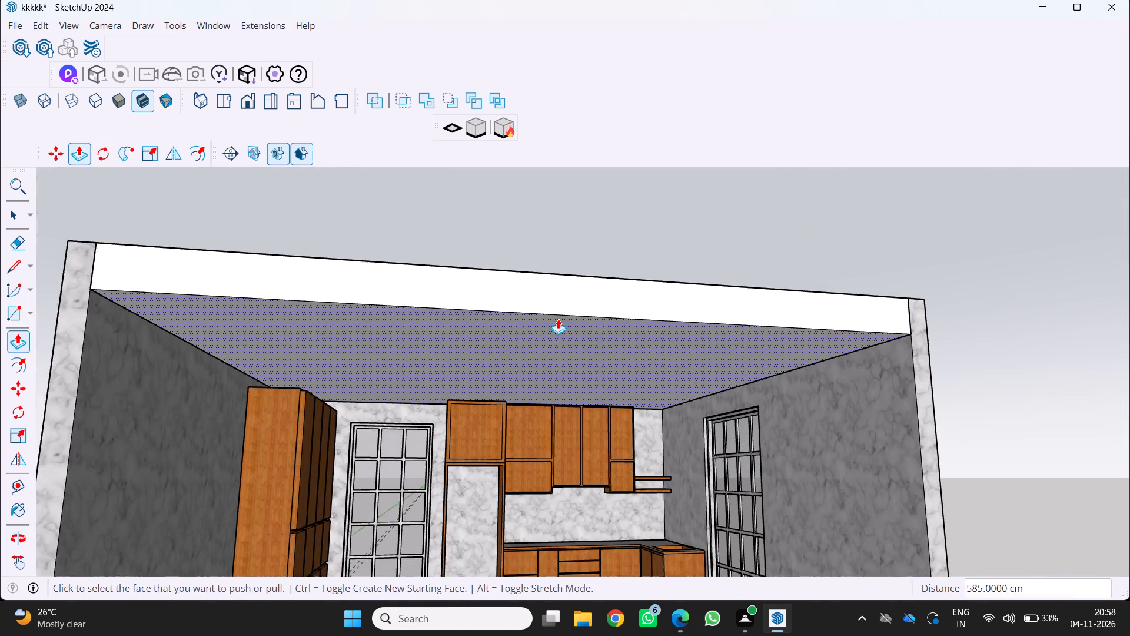
pyautogui.middleClick(558, 319)
pyautogui.scroll(2, 539, 347)
pyautogui.moveTo(538, 352); pyautogui.dragTo(543, 343)
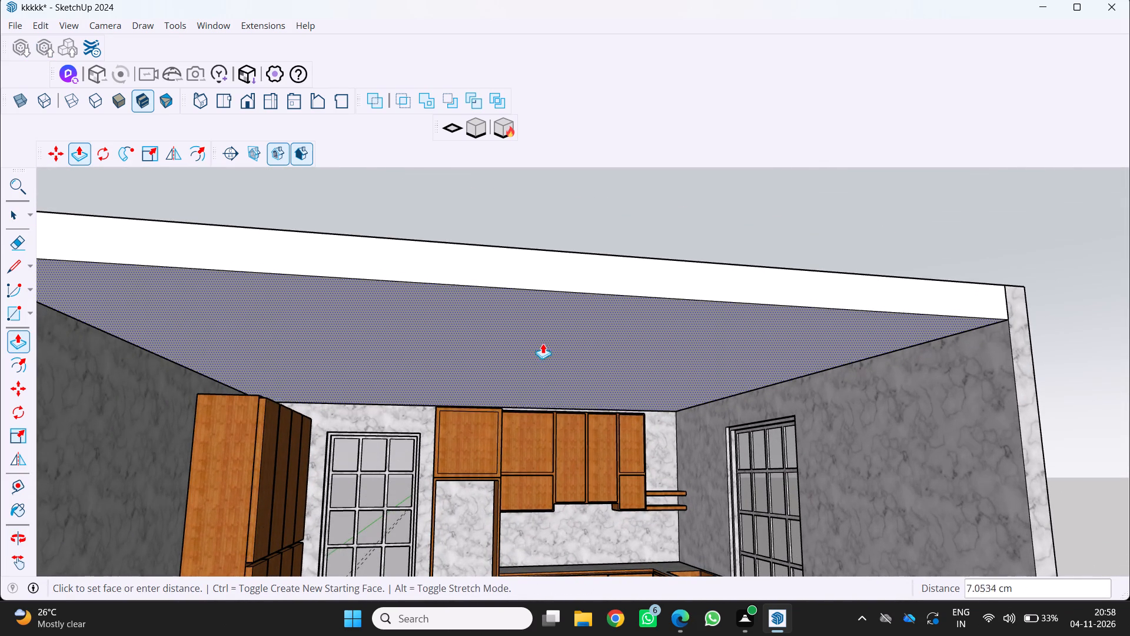
pyautogui.moveTo(543, 343); pyautogui.dragTo(543, 344)
pyautogui.scroll(-5, 541, 350)
# Examine the ceiling slab from above and from the front, where it meets the tops of the side walls.
pyautogui.moveTo(539, 347); pyautogui.dragTo(508, 418, button='middle')
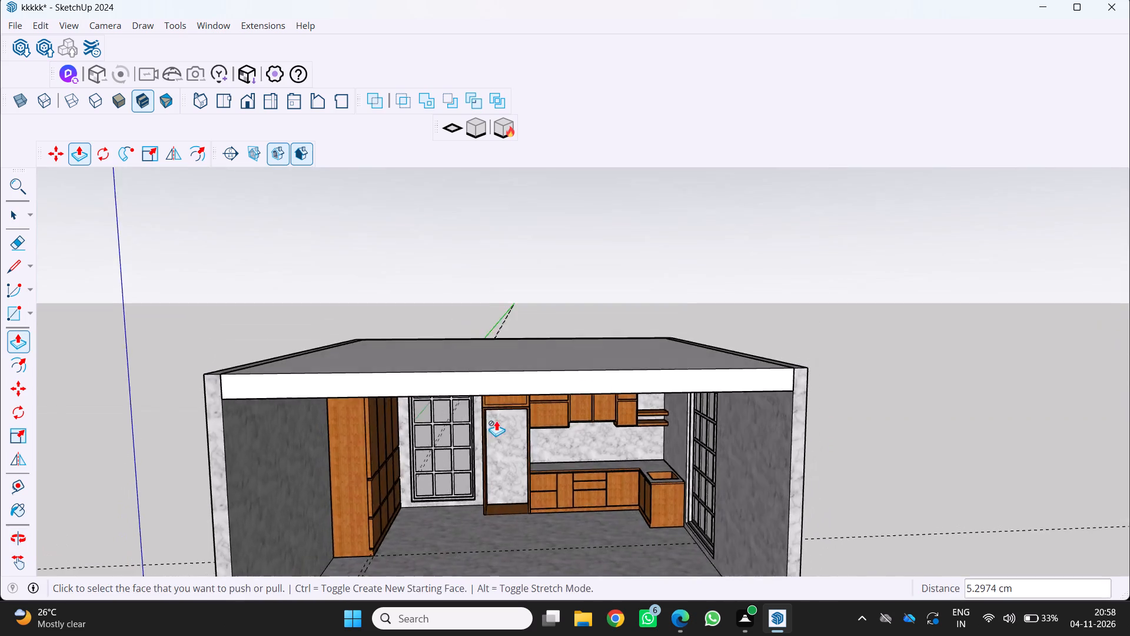
pyautogui.scroll(-3, 492, 422)
pyautogui.moveTo(484, 411); pyautogui.dragTo(436, 460, button='middle')
pyautogui.middleClick(436, 459)
pyautogui.scroll(9, 574, 367)
pyautogui.moveTo(686, 383); pyautogui.dragTo(782, 370, button='middle')
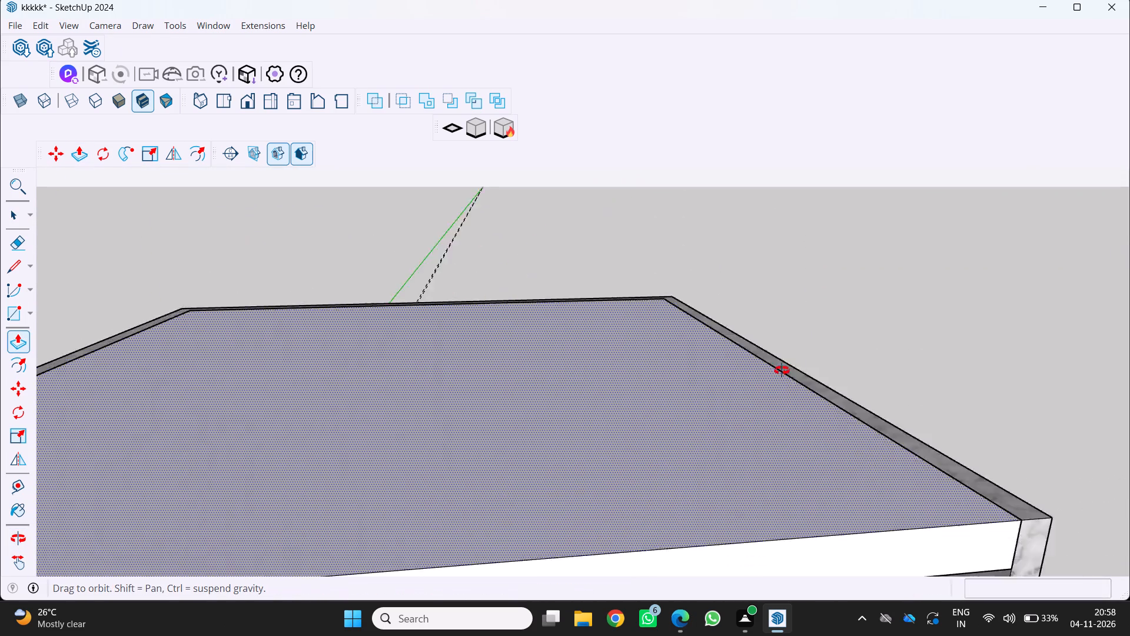
pyautogui.moveTo(782, 370); pyautogui.dragTo(701, 360, button='middle')
pyautogui.middleClick(700, 359)
pyautogui.middleClick(698, 357)
pyautogui.middleClick(697, 356)
pyautogui.scroll(-5, 686, 340)
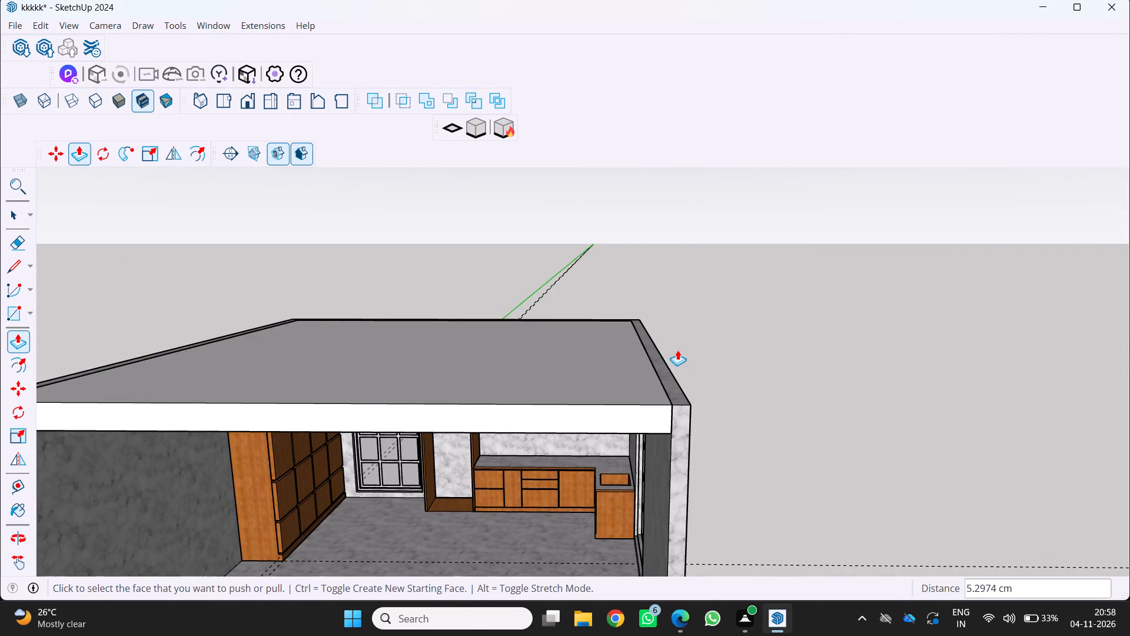
pyautogui.scroll(-3, 676, 350)
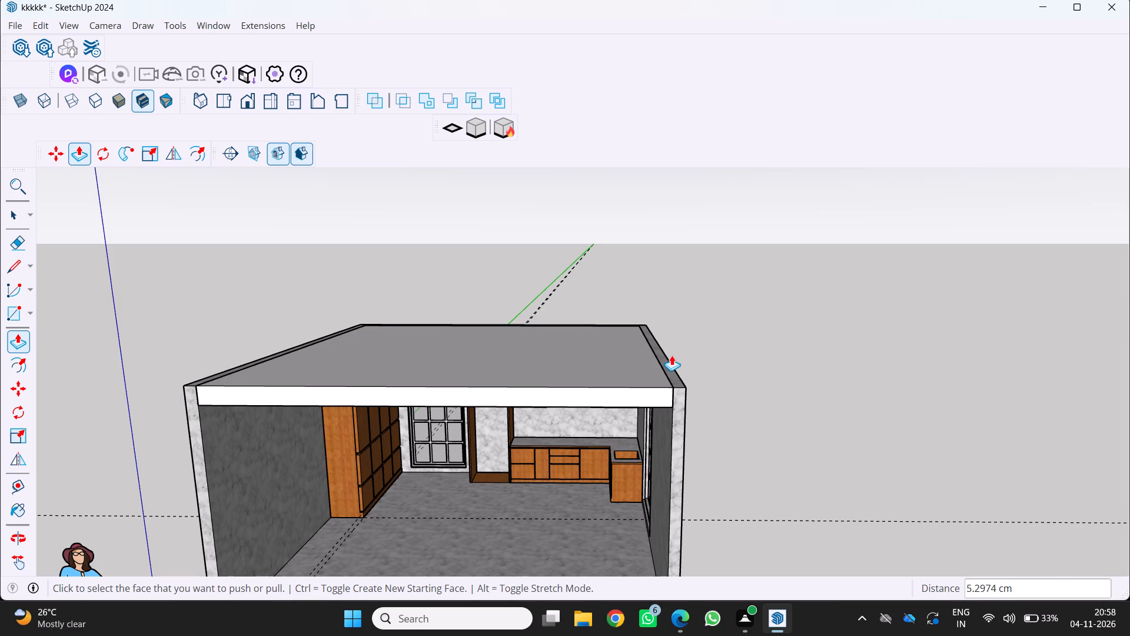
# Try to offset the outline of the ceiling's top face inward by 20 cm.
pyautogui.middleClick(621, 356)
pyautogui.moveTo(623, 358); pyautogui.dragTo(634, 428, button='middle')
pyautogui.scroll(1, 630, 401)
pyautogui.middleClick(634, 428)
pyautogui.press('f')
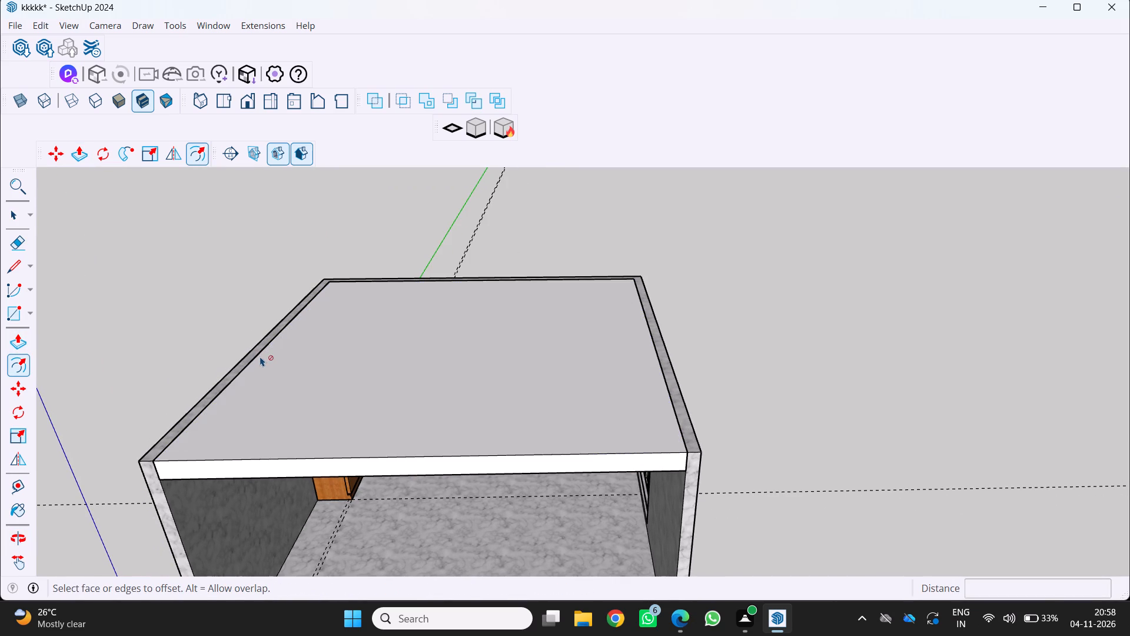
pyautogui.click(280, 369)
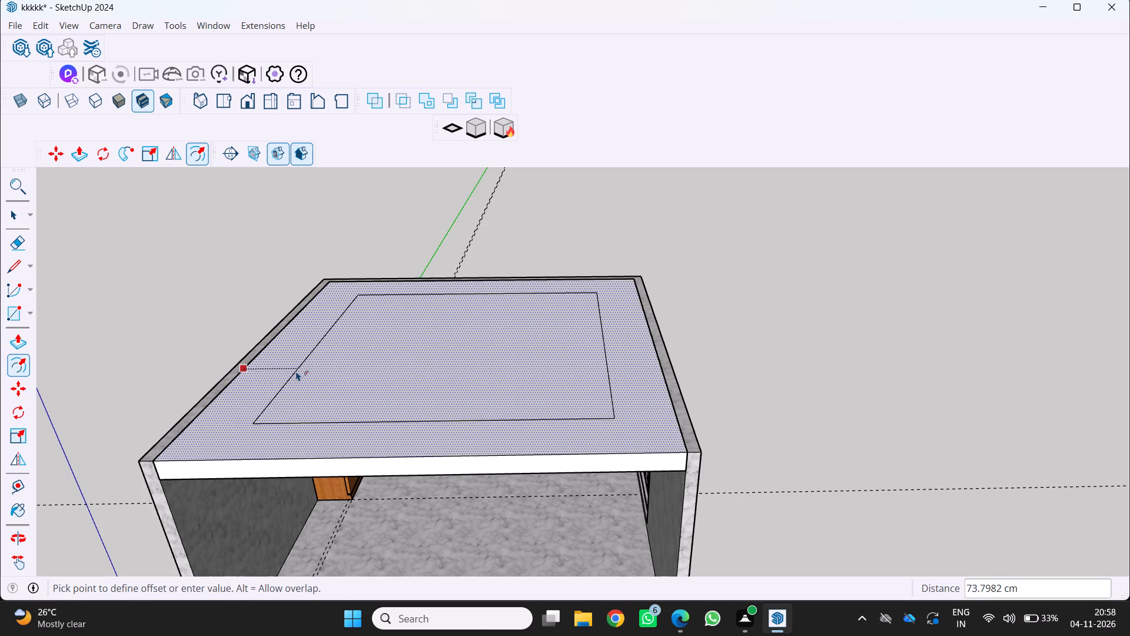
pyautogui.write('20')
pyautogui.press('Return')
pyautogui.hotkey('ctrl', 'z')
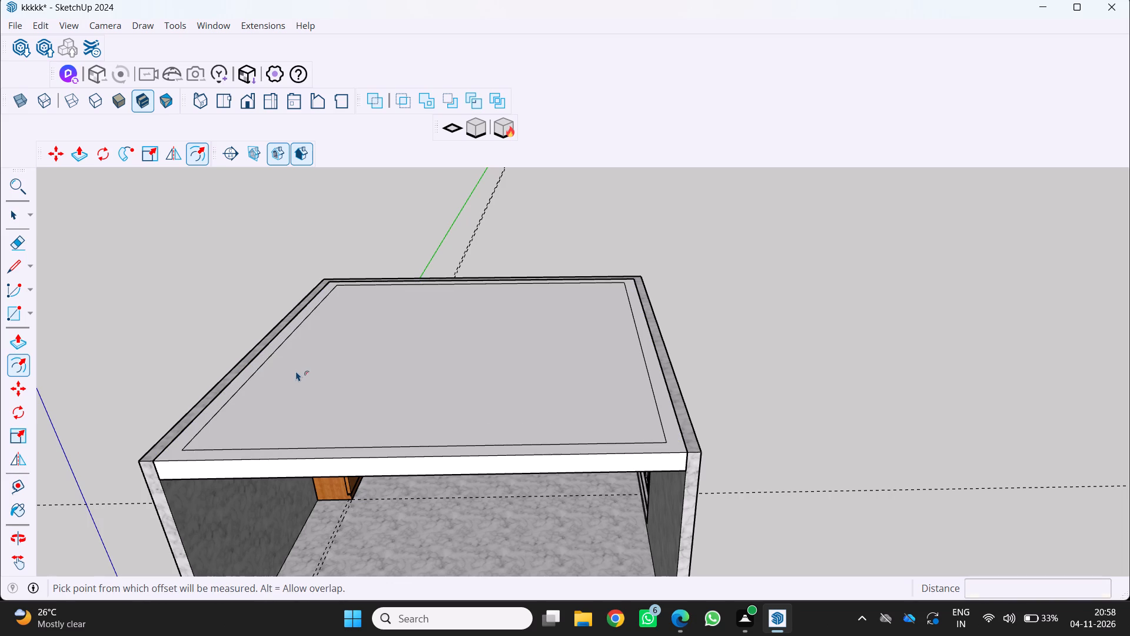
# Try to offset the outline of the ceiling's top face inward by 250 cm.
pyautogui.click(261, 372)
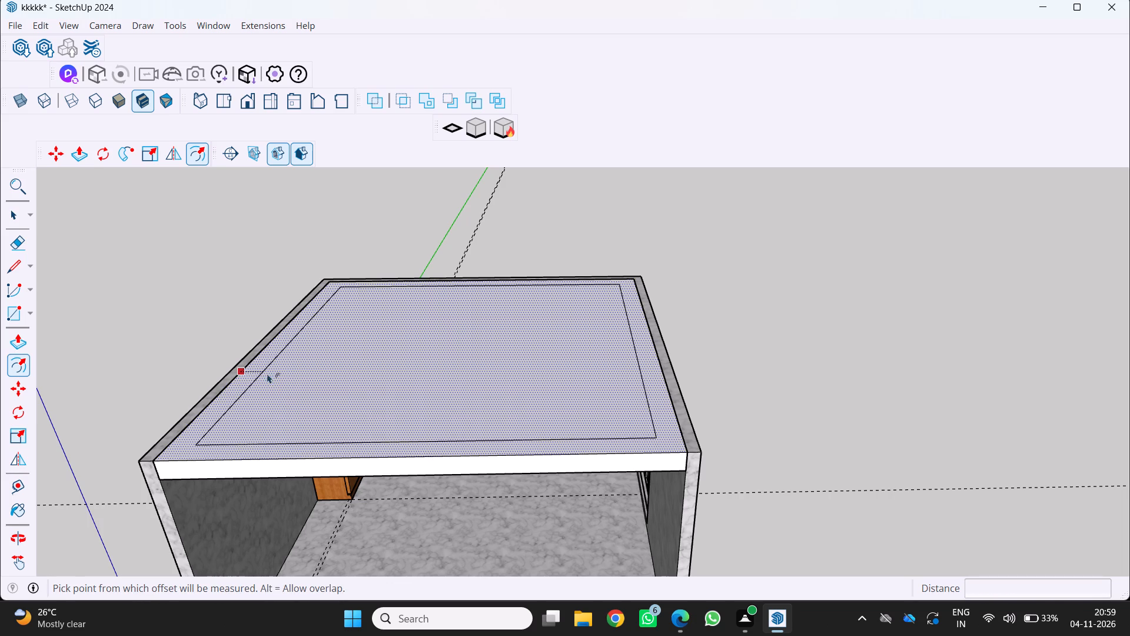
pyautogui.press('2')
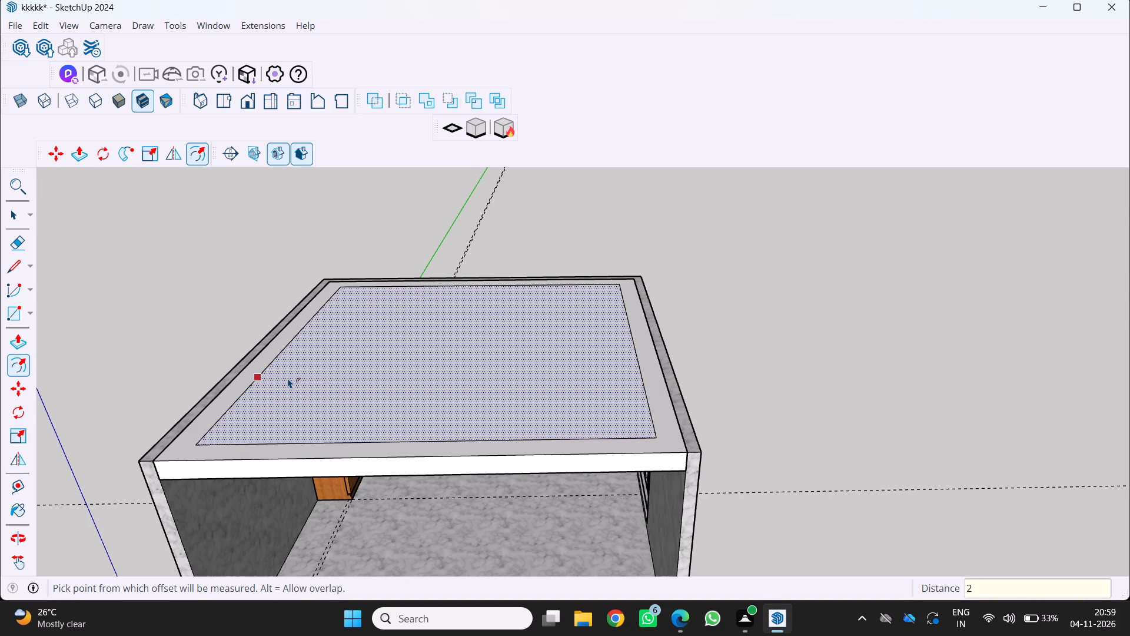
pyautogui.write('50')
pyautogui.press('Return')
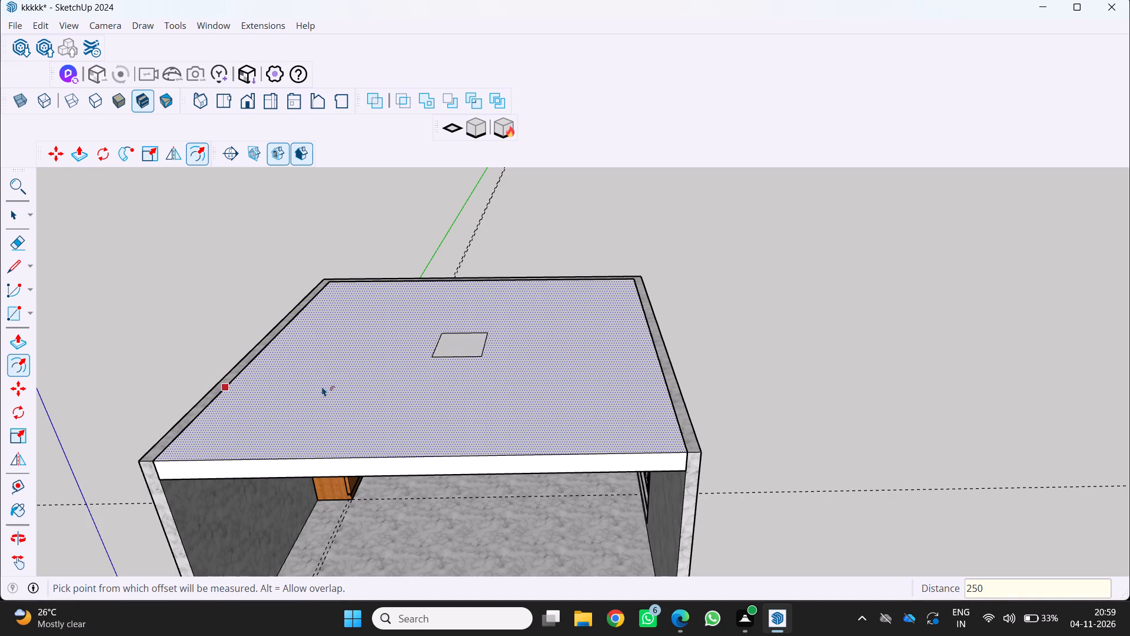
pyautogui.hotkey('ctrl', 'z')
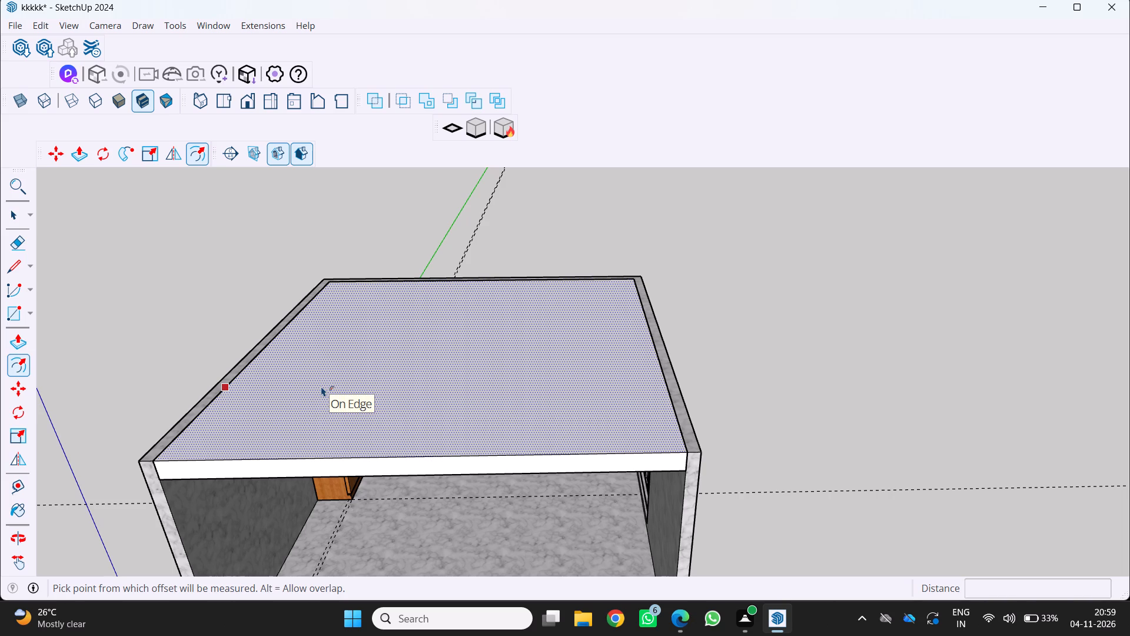
# Undo the push on the ceiling's underside and the extrusion of the back wall strip.
pyautogui.hotkey('ctrl', 'z')
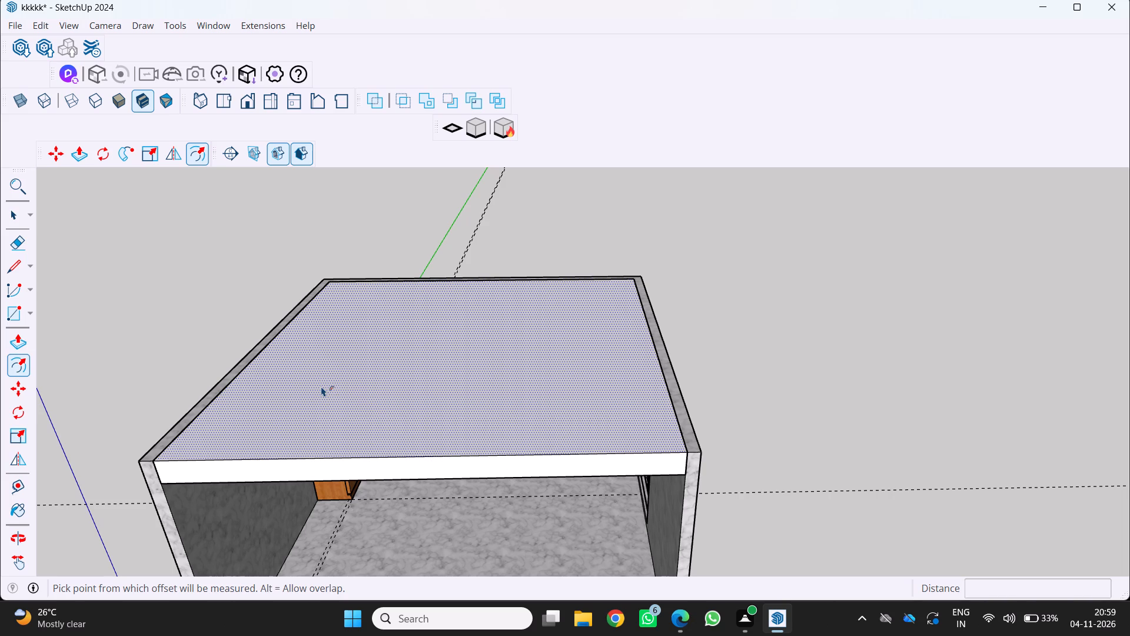
pyautogui.hotkey('ctrl', 'z')
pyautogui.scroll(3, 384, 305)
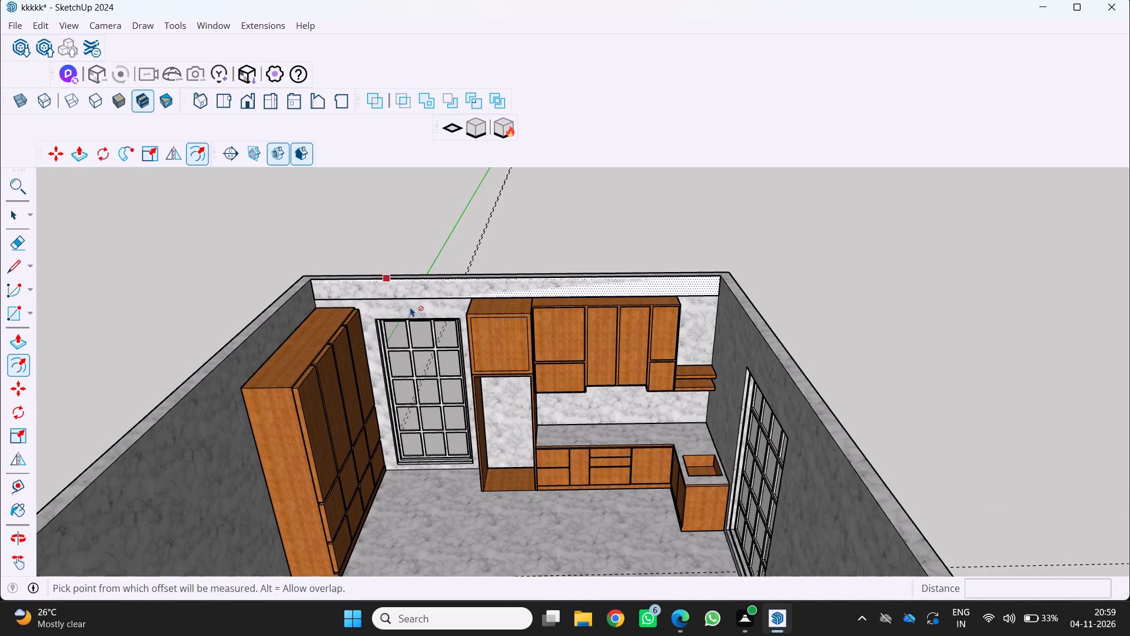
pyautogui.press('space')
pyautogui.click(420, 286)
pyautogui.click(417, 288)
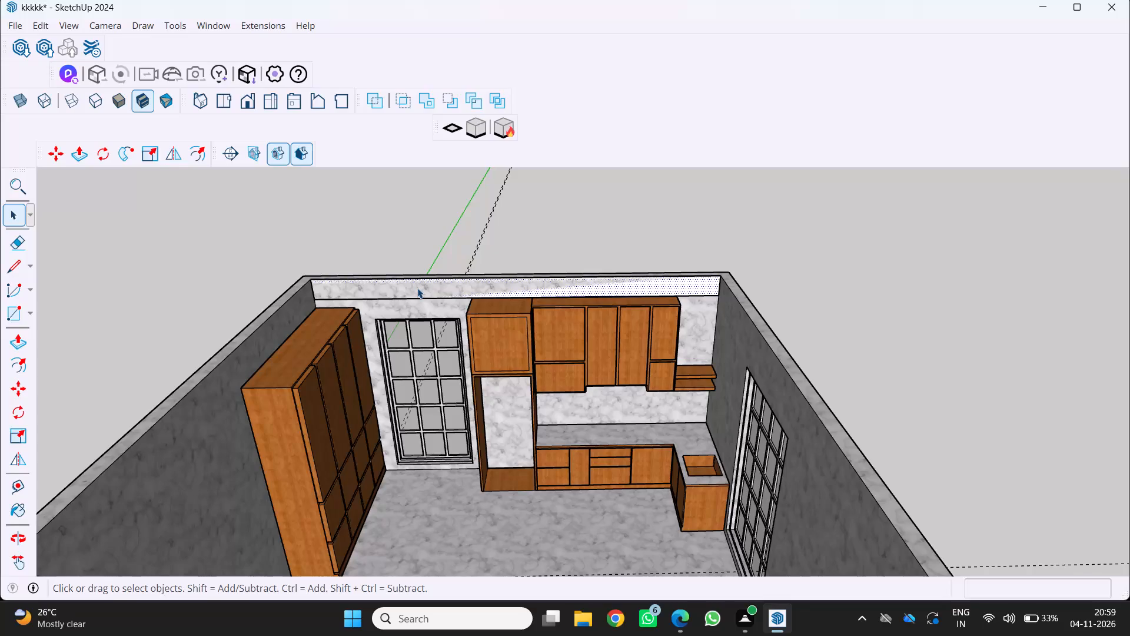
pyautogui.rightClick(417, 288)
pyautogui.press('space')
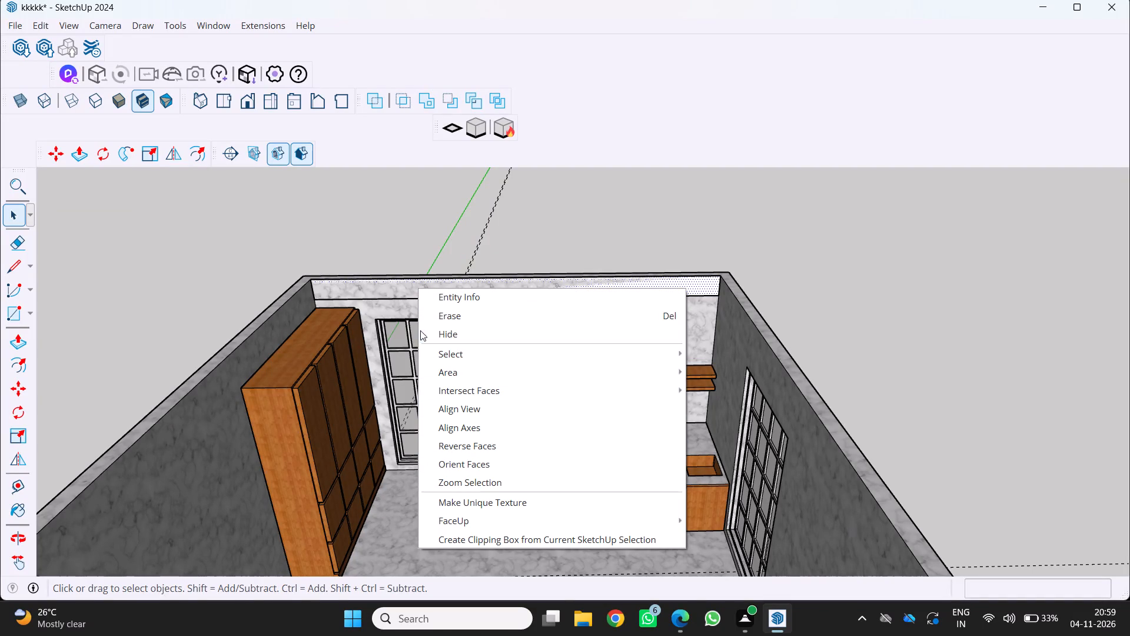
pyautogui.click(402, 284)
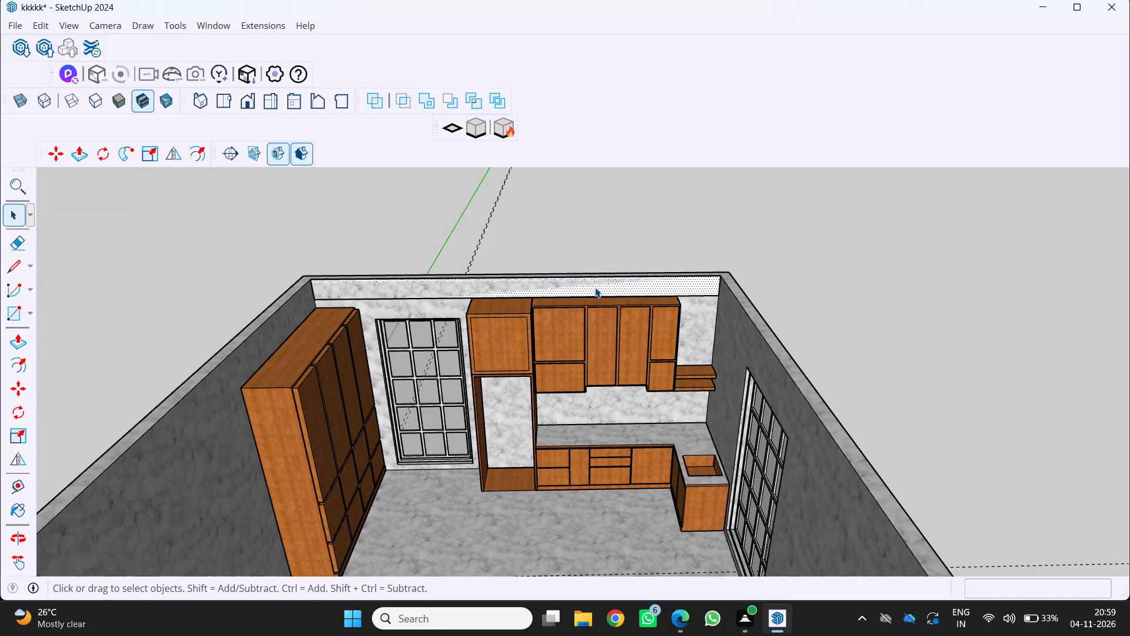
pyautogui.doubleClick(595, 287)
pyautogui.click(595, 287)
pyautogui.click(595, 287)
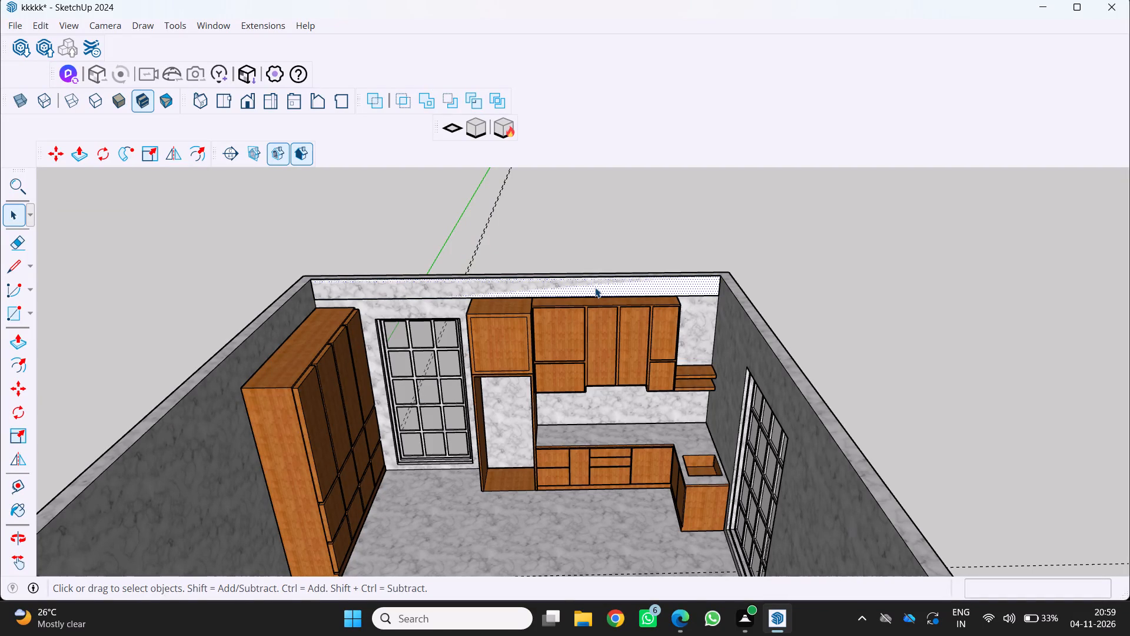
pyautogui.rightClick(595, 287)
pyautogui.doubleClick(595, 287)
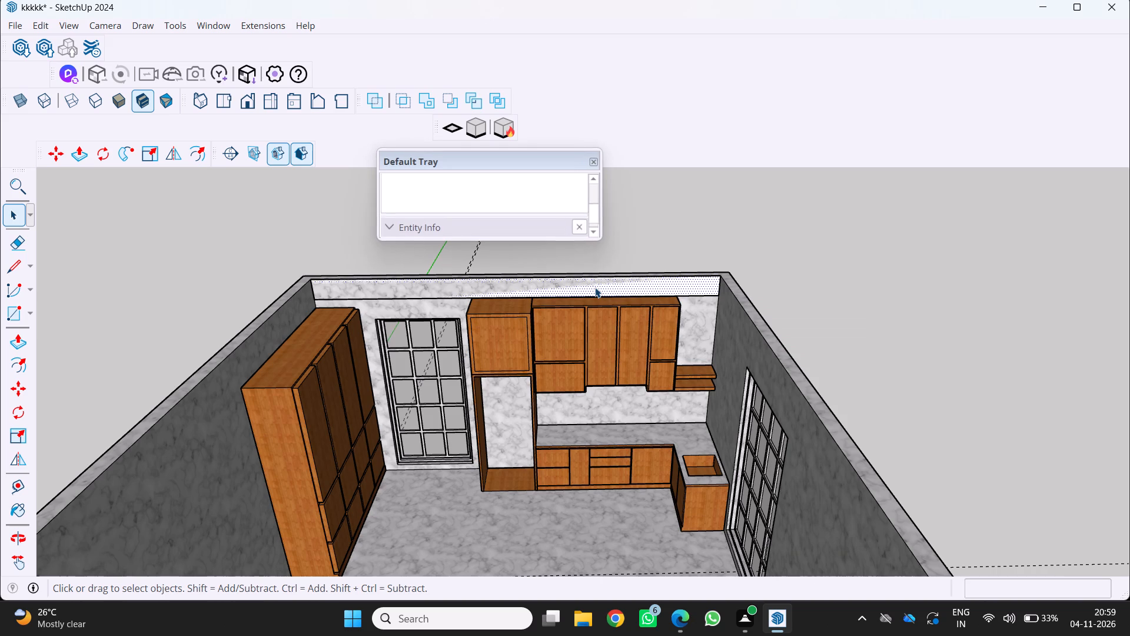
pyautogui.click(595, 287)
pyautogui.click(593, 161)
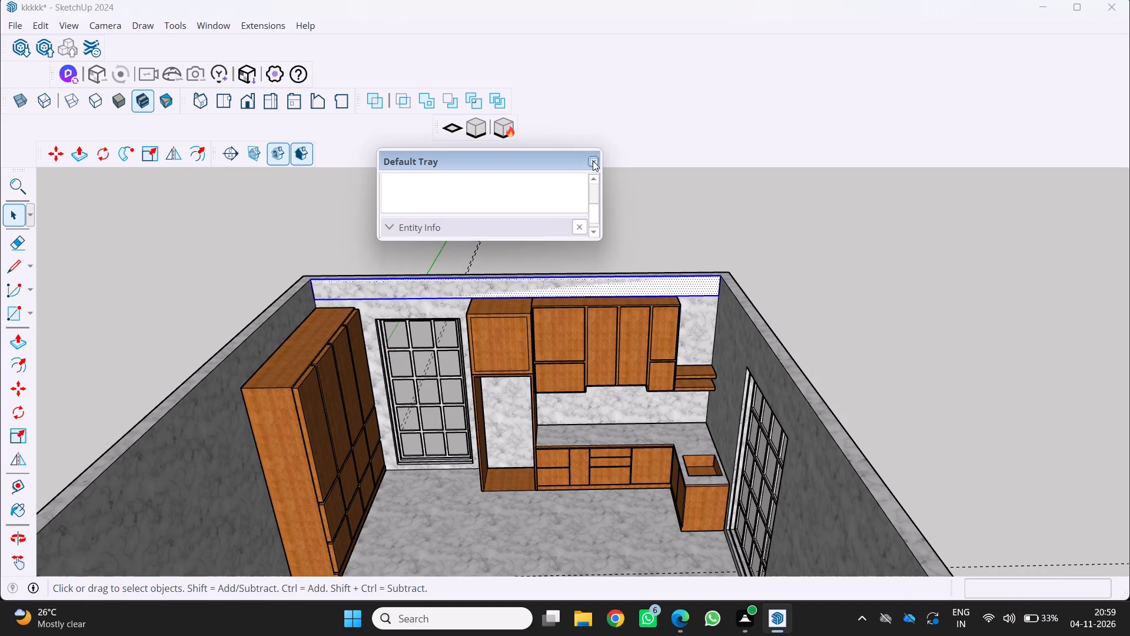
# Group the rectangular strip face along the top of the back wall together with its edges.
pyautogui.doubleClick(609, 287)
pyautogui.rightClick(609, 286)
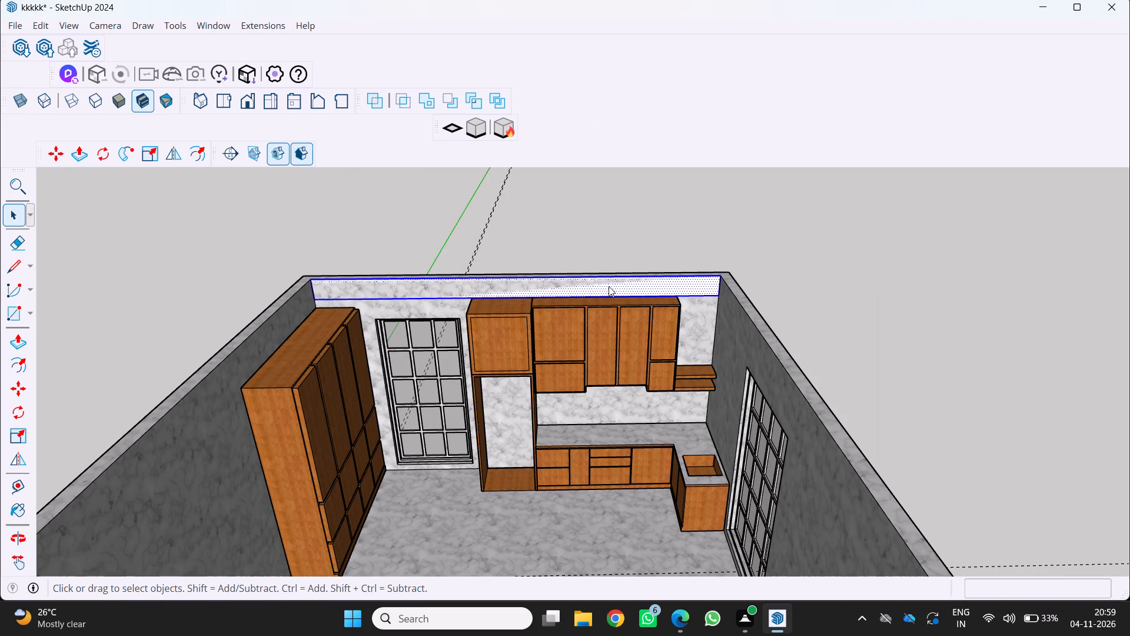
pyautogui.click(639, 423)
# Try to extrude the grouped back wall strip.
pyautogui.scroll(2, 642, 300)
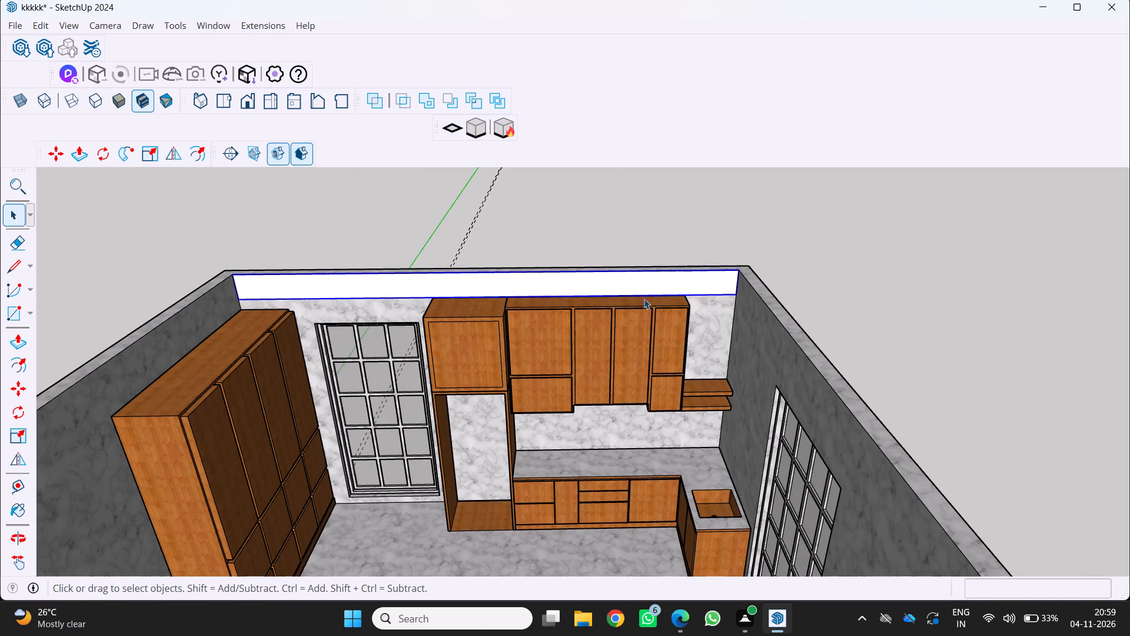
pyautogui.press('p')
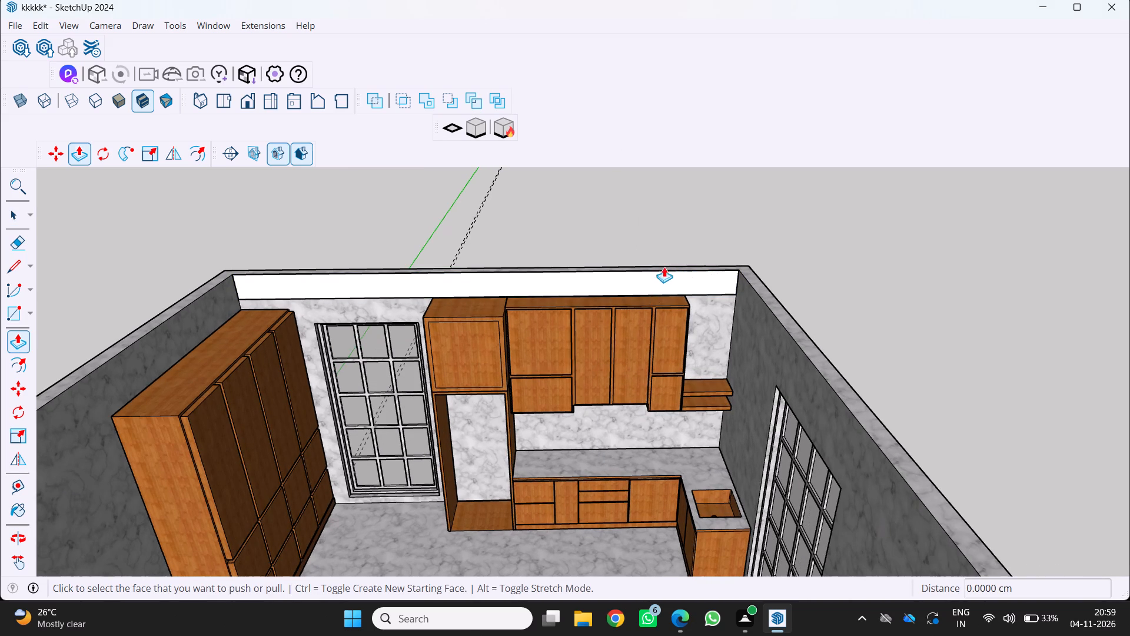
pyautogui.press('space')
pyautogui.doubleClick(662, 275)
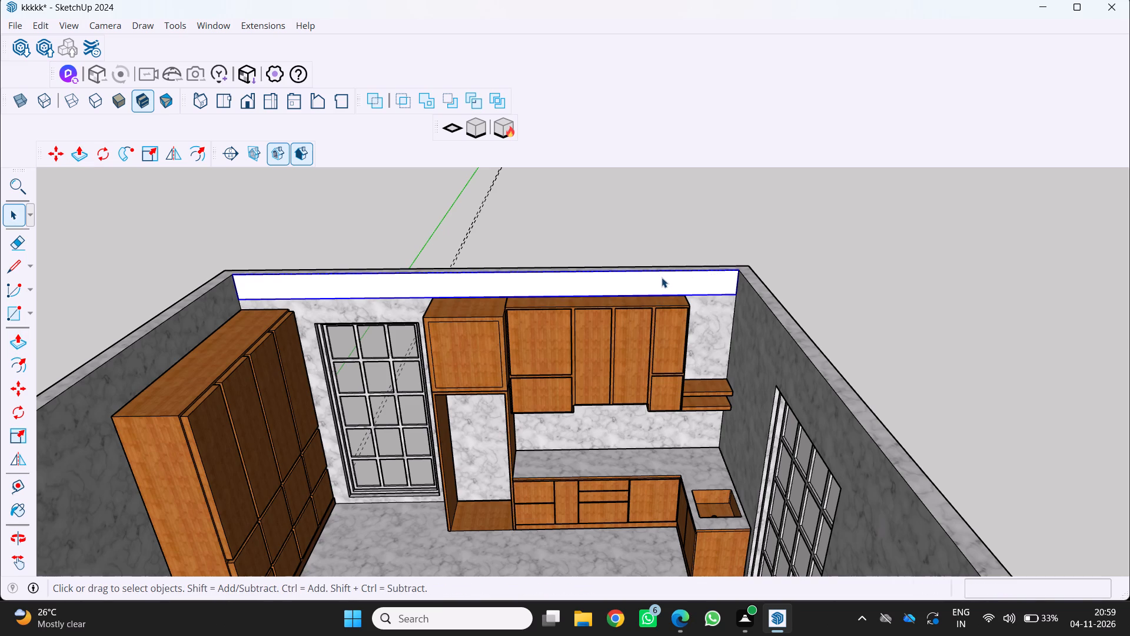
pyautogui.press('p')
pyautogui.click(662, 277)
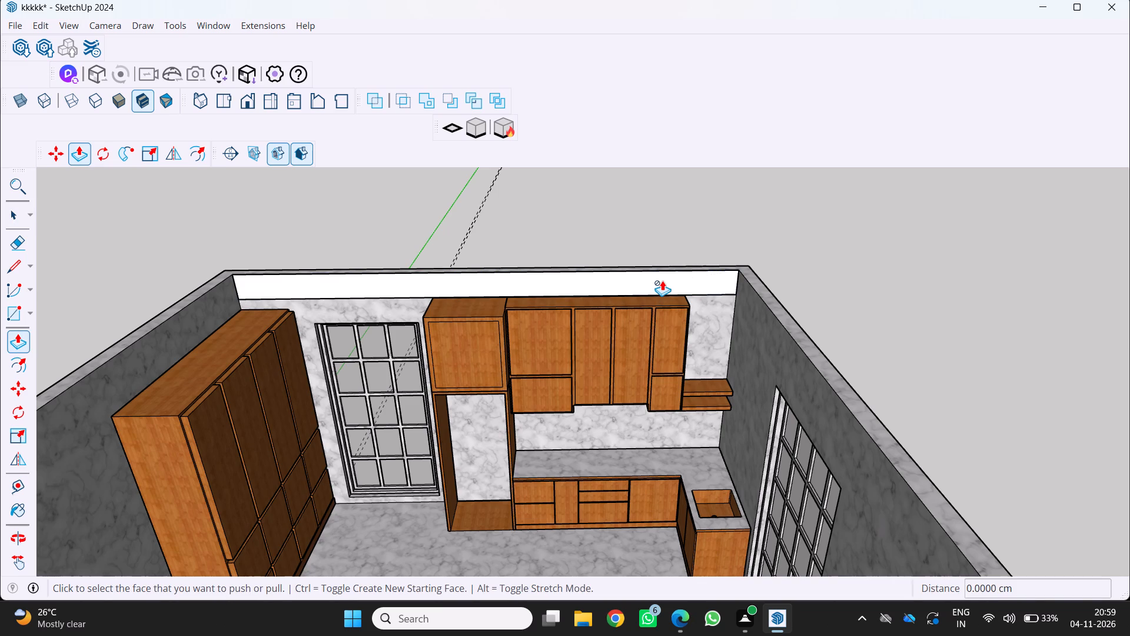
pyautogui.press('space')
# Open the strip group for editing and extrude its face across the room toward the front ends of the side walls.
pyautogui.doubleClick(662, 280)
pyautogui.click(662, 280)
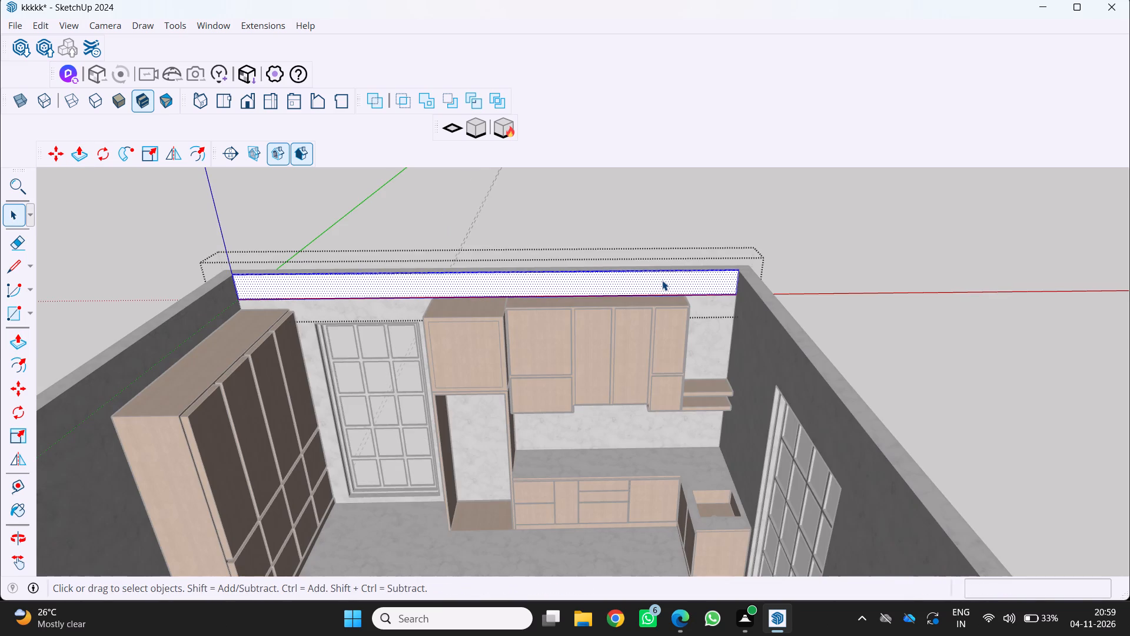
pyautogui.press('p')
pyautogui.moveTo(662, 280); pyautogui.dragTo(654, 299)
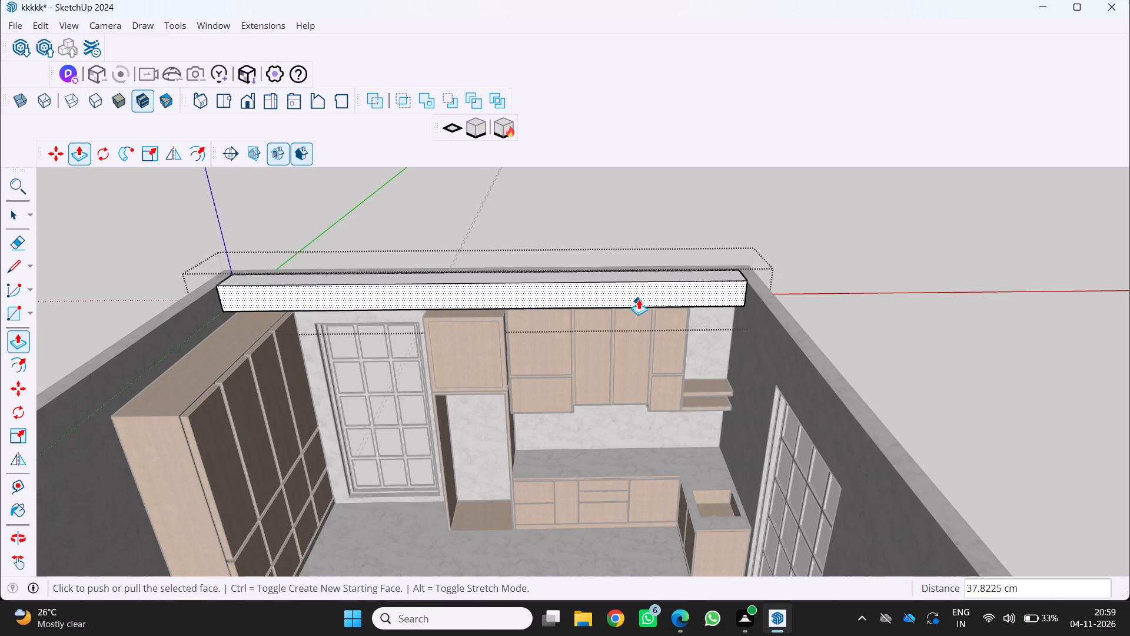
pyautogui.moveTo(640, 294); pyautogui.dragTo(671, 400)
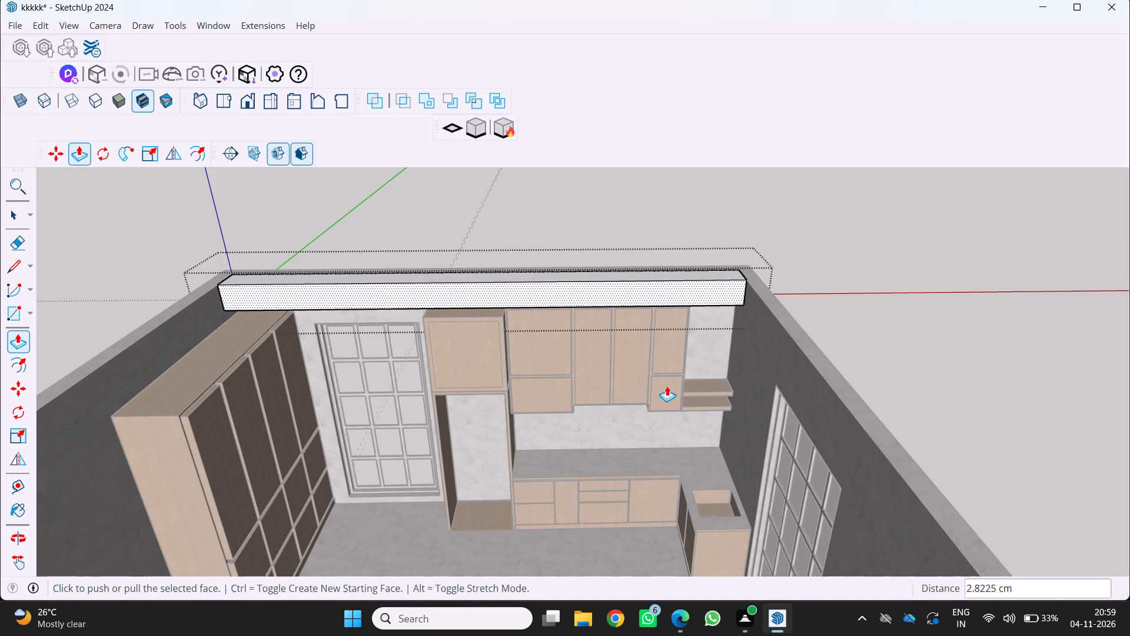
pyautogui.scroll(-3, 654, 352)
pyautogui.moveTo(653, 351); pyautogui.dragTo(652, 302, button='middle')
pyautogui.moveTo(652, 300); pyautogui.dragTo(771, 436)
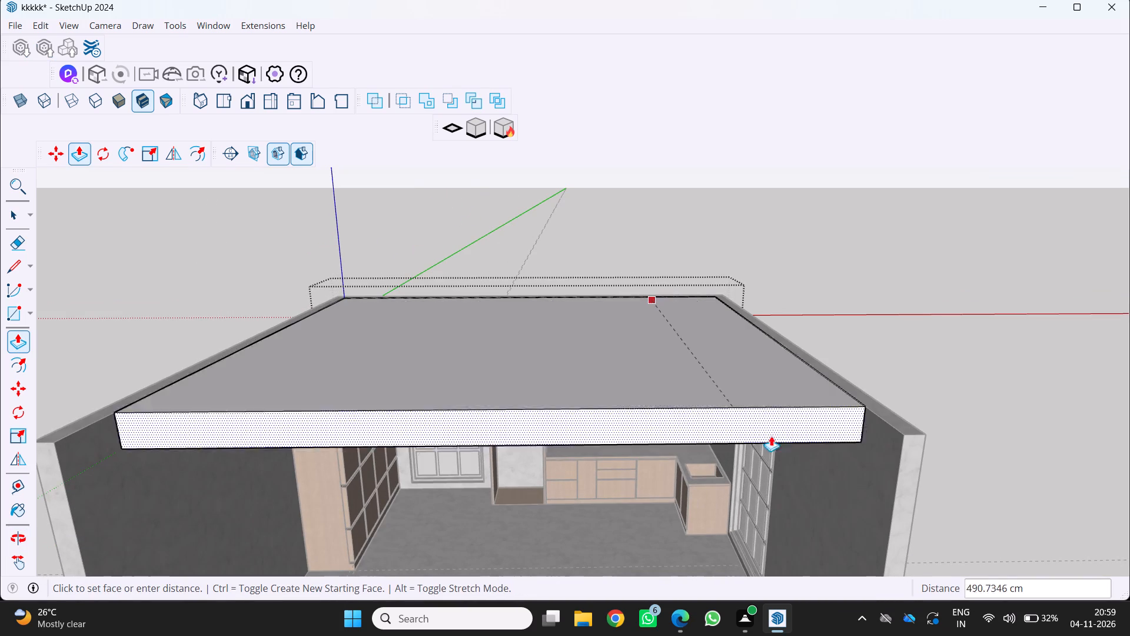
pyautogui.moveTo(771, 436); pyautogui.dragTo(810, 347)
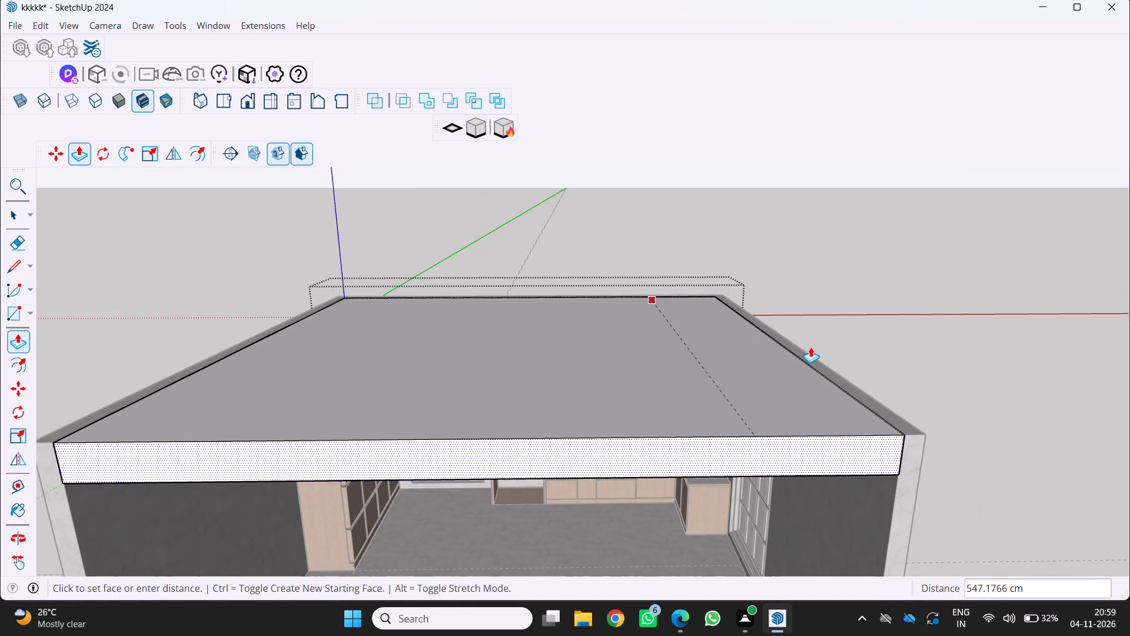
pyautogui.moveTo(810, 347); pyautogui.dragTo(793, 346)
# Extend the ceiling's front face about 42.8 cm so it ends flush with the front ends of the side walls.
pyautogui.scroll(2, 884, 478)
pyautogui.moveTo(866, 464); pyautogui.dragTo(800, 453, button='middle')
pyautogui.moveTo(797, 452); pyautogui.dragTo(790, 451, button='middle')
pyautogui.moveTo(772, 442); pyautogui.dragTo(908, 488)
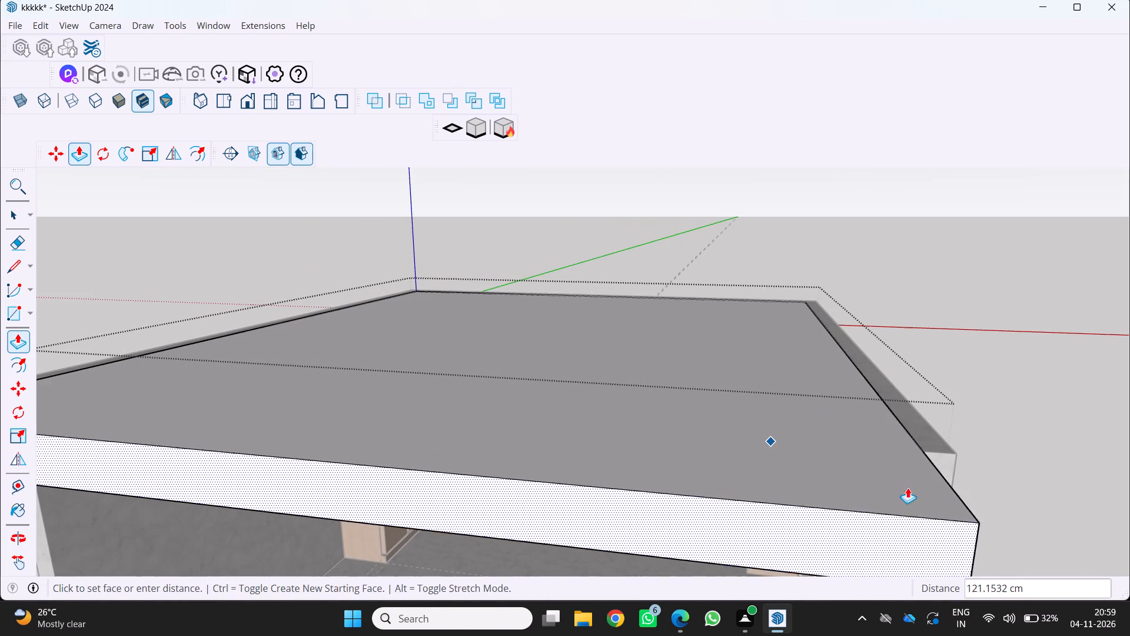
pyautogui.moveTo(908, 488); pyautogui.dragTo(919, 480)
pyautogui.scroll(2, 925, 479)
pyautogui.moveTo(931, 479); pyautogui.dragTo(1041, 436, button='middle')
pyautogui.scroll(-9, 1041, 436)
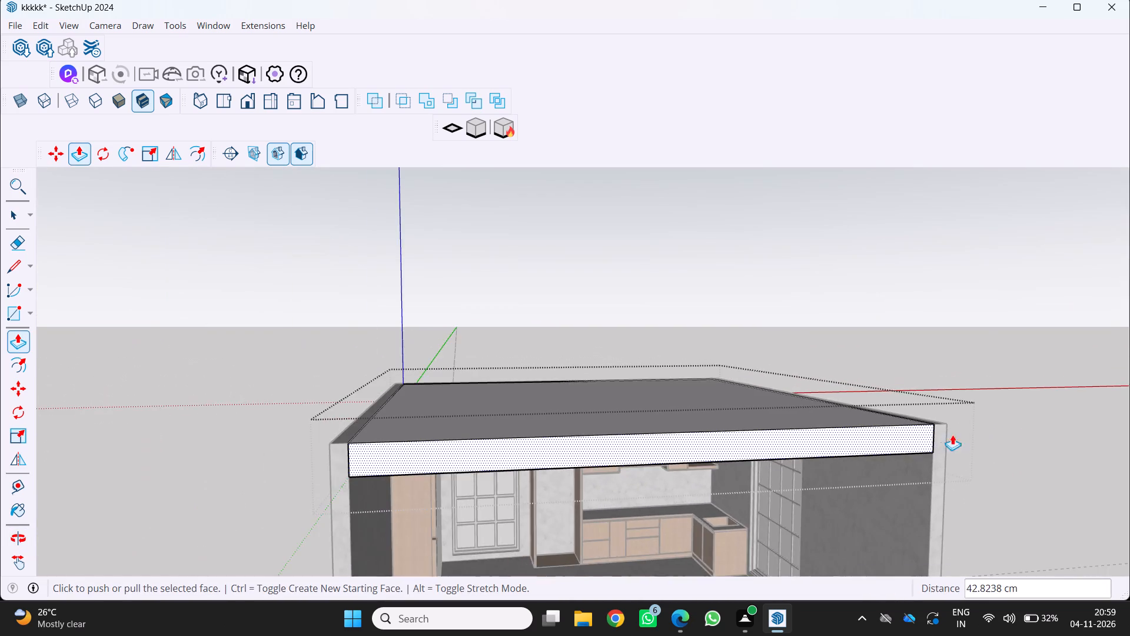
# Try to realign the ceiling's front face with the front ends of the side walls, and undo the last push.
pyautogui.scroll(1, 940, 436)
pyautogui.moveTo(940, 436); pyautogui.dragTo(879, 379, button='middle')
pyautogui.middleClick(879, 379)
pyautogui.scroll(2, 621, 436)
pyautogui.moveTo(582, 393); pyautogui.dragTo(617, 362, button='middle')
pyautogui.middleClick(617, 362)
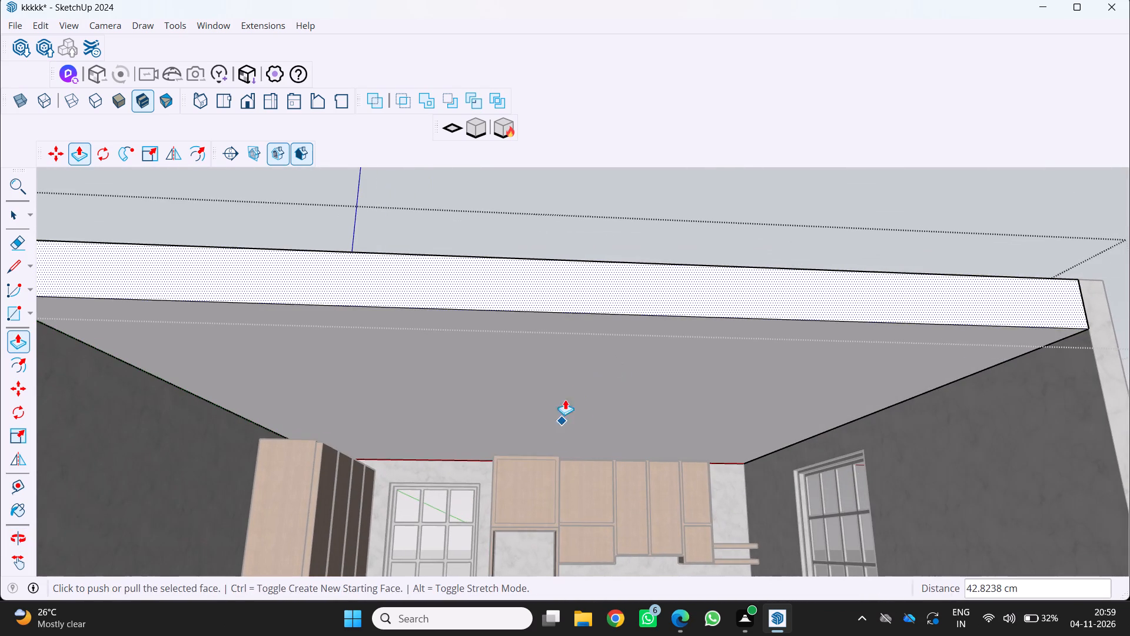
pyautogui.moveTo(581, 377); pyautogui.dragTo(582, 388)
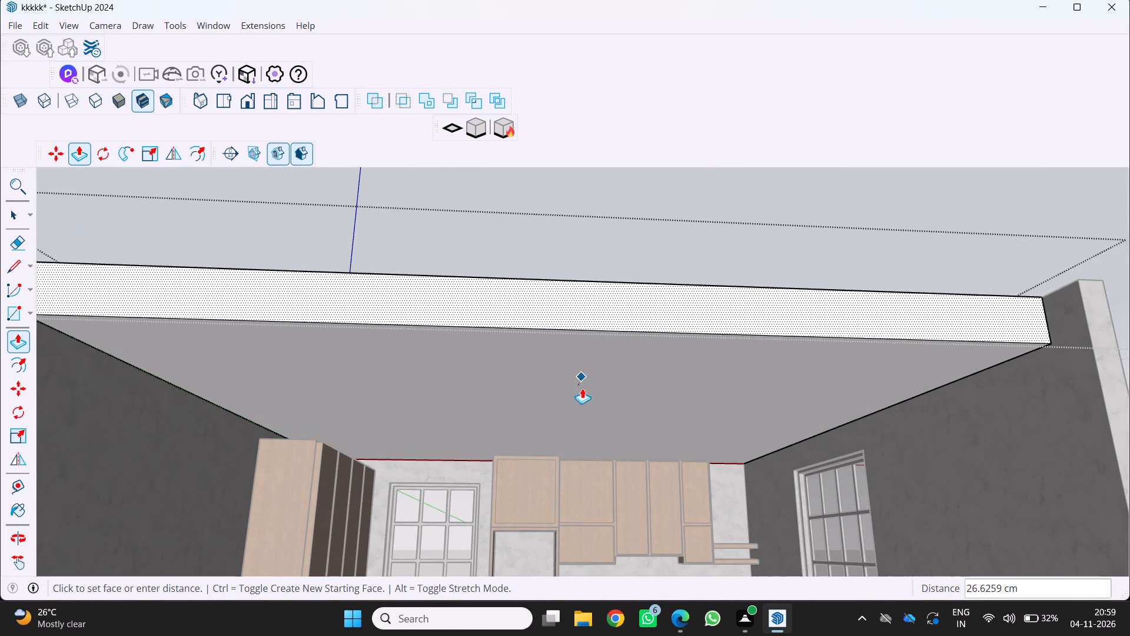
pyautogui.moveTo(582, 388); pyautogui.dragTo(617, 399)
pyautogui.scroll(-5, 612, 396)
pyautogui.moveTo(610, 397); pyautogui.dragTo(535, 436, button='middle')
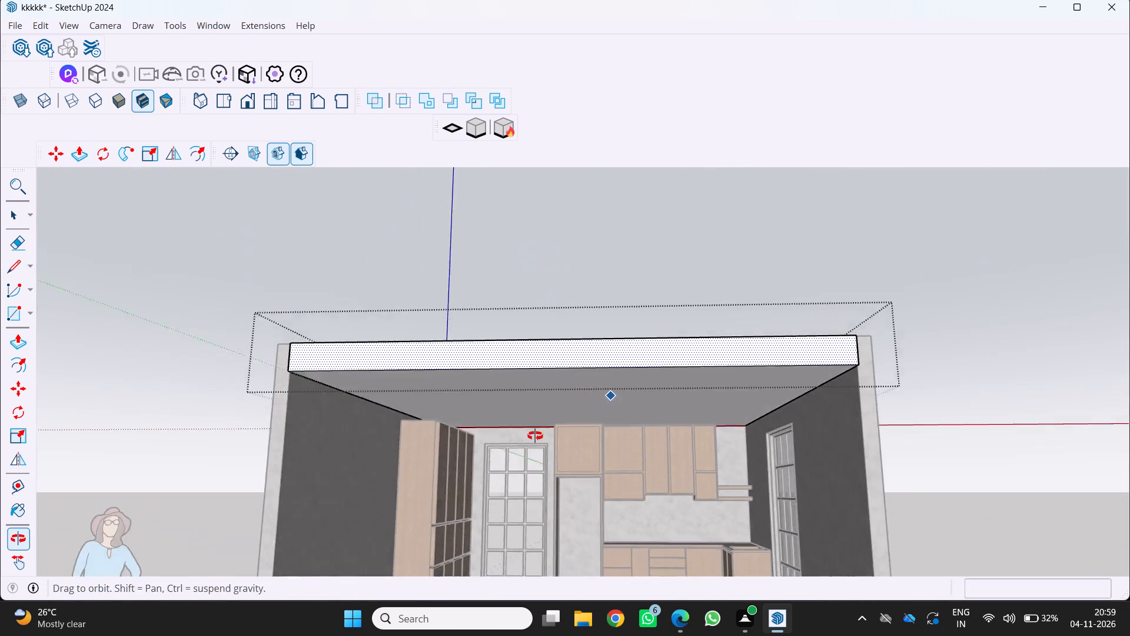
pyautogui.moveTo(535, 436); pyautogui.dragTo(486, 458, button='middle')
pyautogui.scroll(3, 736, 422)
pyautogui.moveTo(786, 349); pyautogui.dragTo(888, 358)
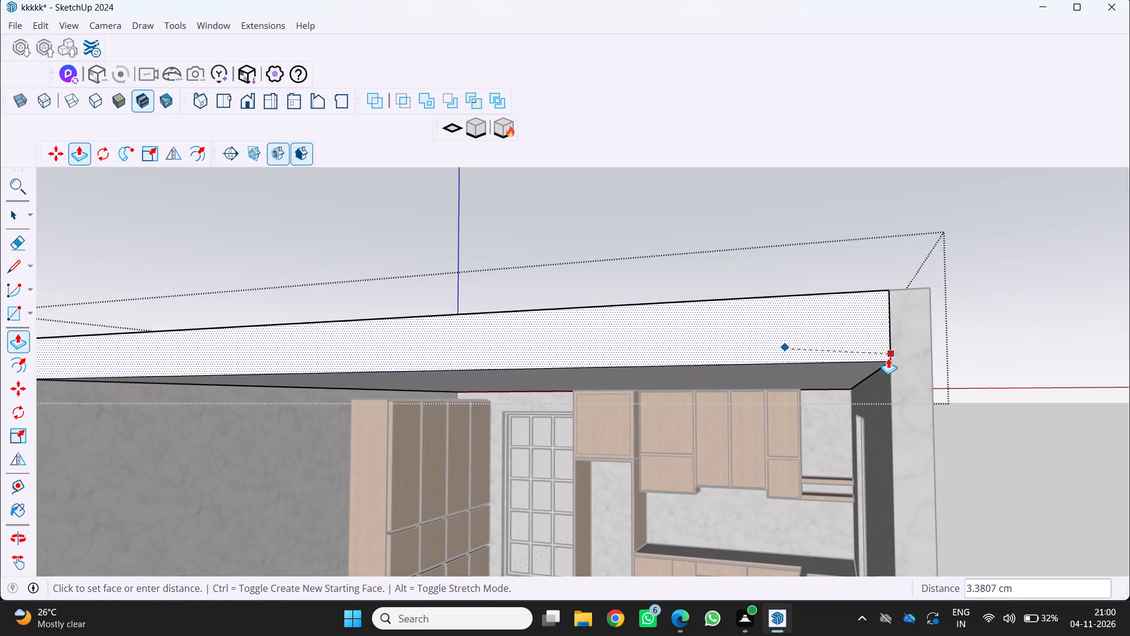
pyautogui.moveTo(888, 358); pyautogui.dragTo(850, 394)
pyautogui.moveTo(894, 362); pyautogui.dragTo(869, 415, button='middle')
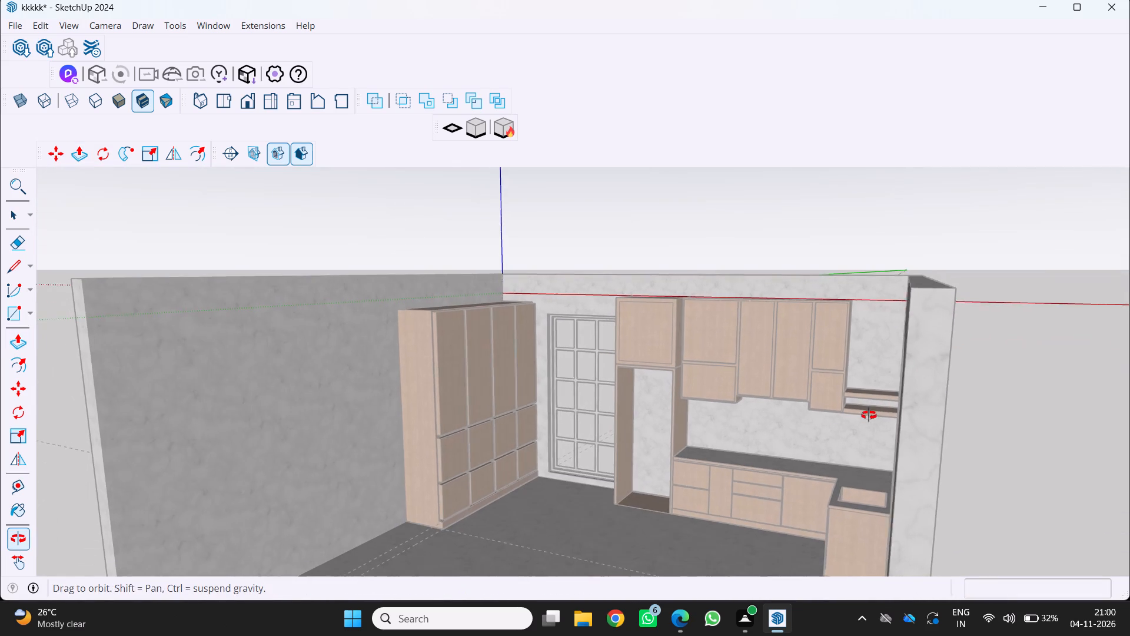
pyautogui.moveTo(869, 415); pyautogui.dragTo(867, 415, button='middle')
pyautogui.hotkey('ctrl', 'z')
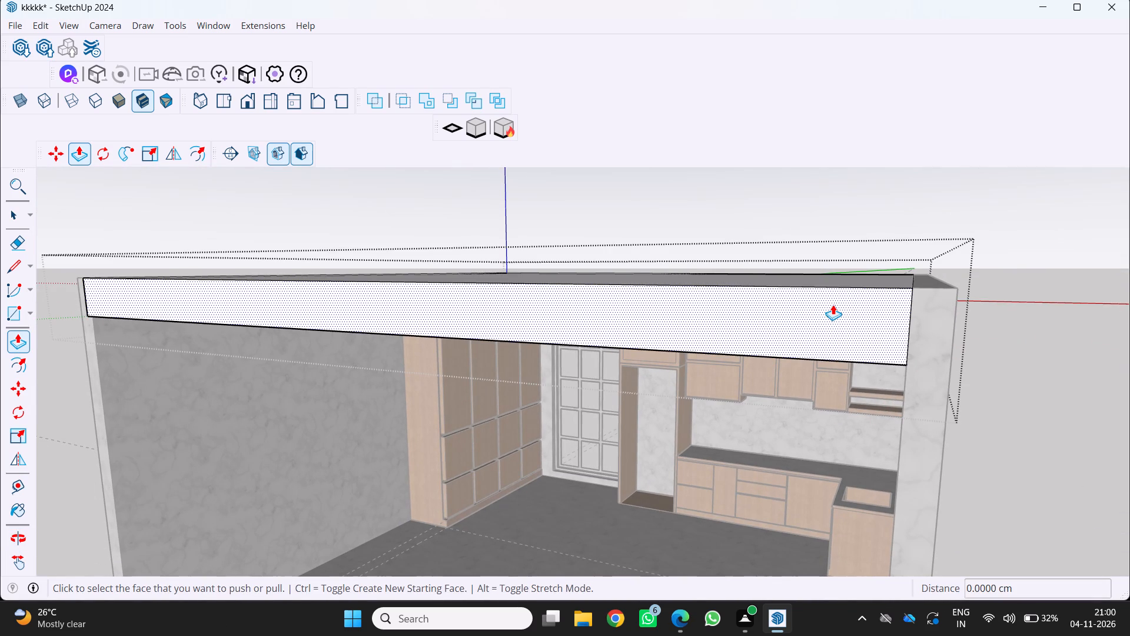
# Push/pull the ceiling's front face about 5 cm so it is flush with the side walls' front ends, and leave the group.
pyautogui.click(833, 304)
pyautogui.scroll(1, 949, 324)
pyautogui.click(940, 322)
pyautogui.moveTo(799, 359); pyautogui.dragTo(886, 302, button='middle')
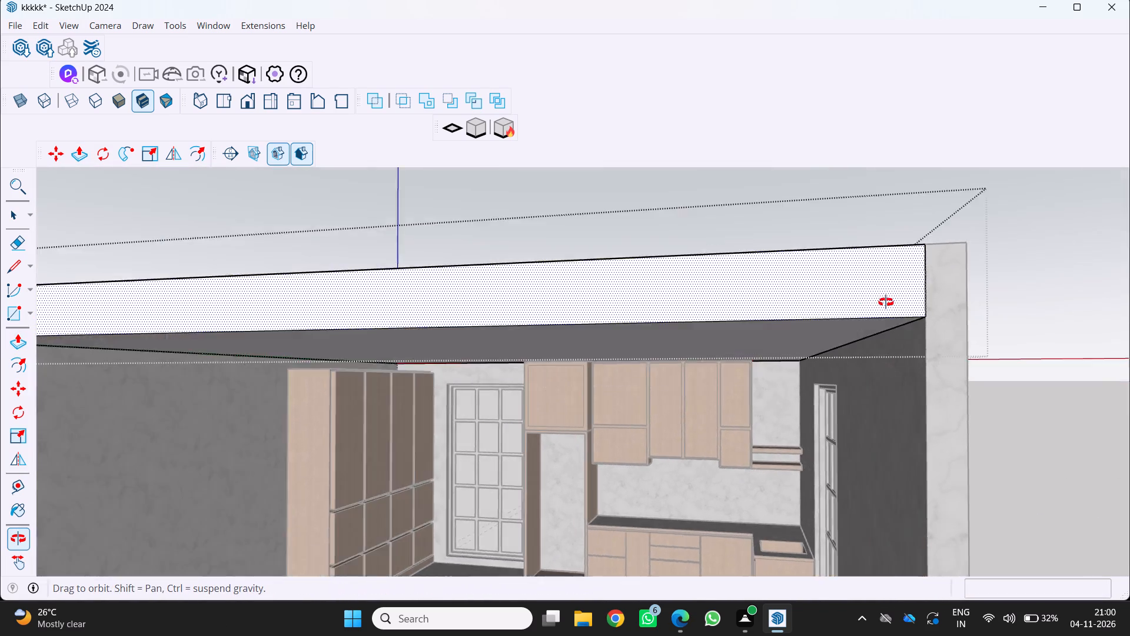
pyautogui.moveTo(886, 302); pyautogui.dragTo(899, 290, button='middle')
pyautogui.scroll(2, 728, 343)
pyautogui.moveTo(630, 346); pyautogui.dragTo(638, 335)
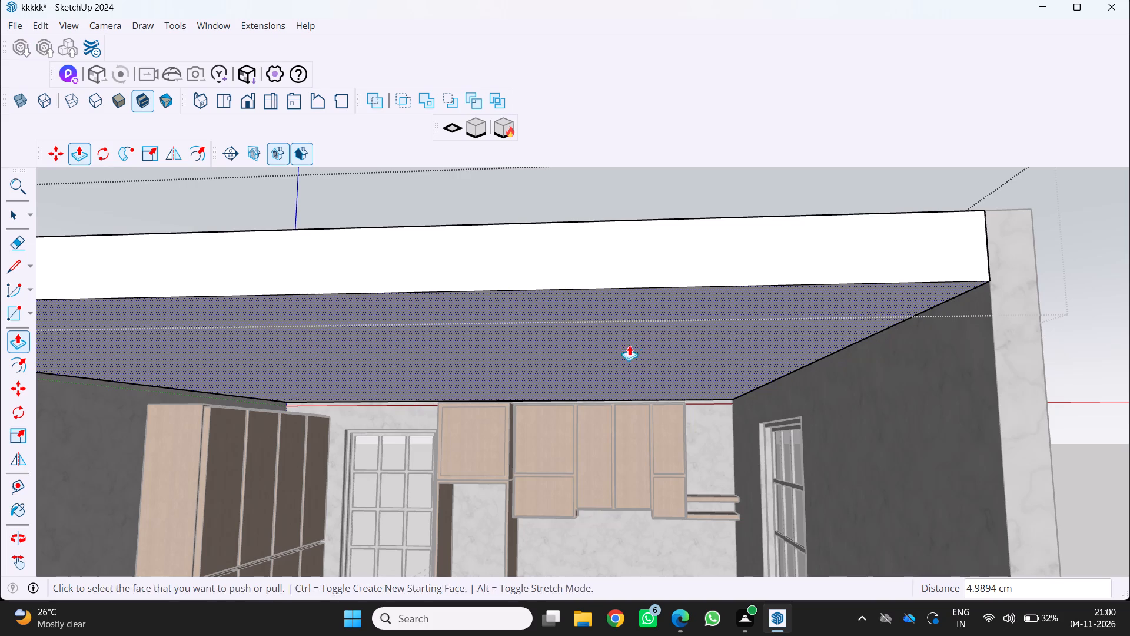
pyautogui.moveTo(567, 419); pyautogui.dragTo(679, 363, button='middle')
pyautogui.scroll(1, 677, 363)
pyautogui.scroll(2, 486, 406)
pyautogui.moveTo(478, 400); pyautogui.dragTo(454, 456, button='middle')
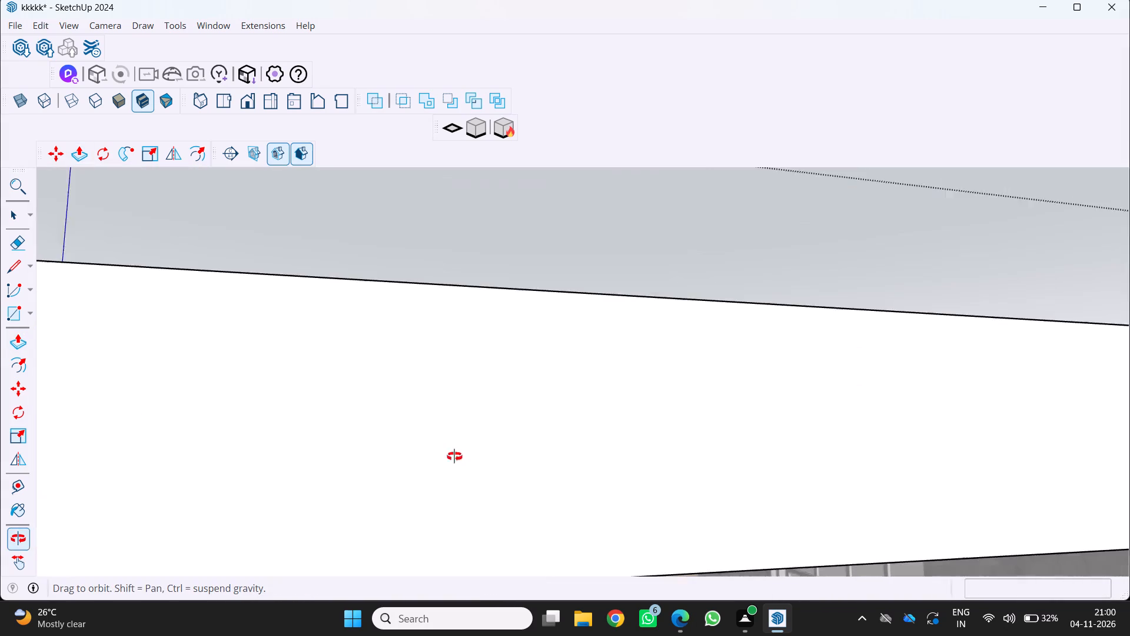
pyautogui.moveTo(454, 456); pyautogui.dragTo(454, 455, button='middle')
pyautogui.moveTo(455, 449); pyautogui.dragTo(477, 401, button='middle')
pyautogui.scroll(-13, 469, 418)
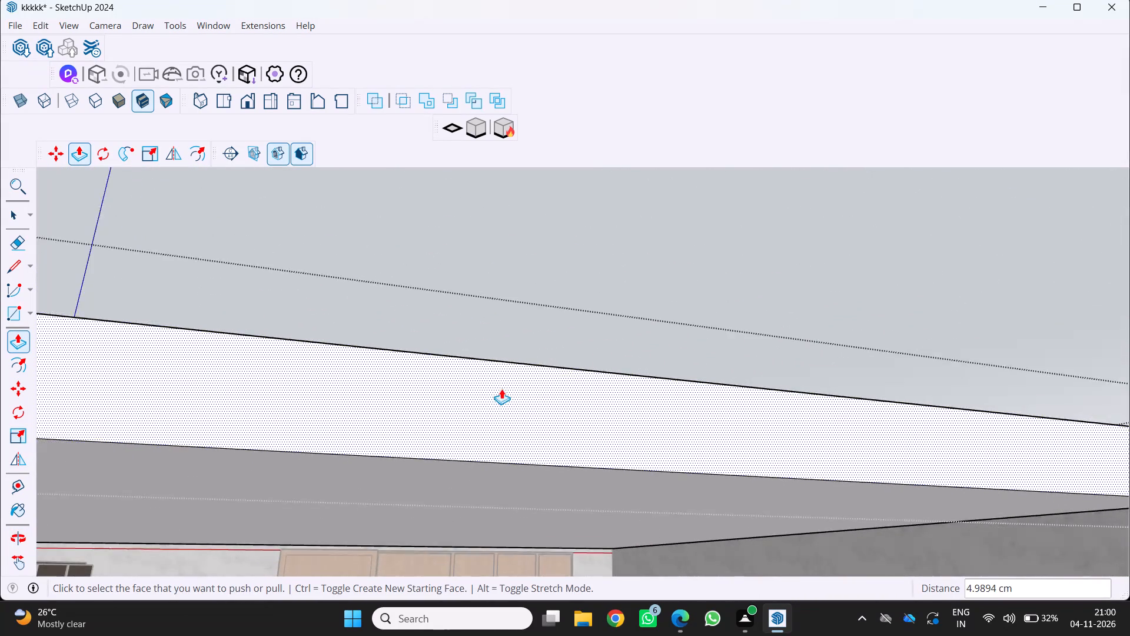
pyautogui.scroll(-14, 501, 389)
pyautogui.moveTo(584, 329); pyautogui.dragTo(453, 457, button='middle')
pyautogui.middleClick(453, 457)
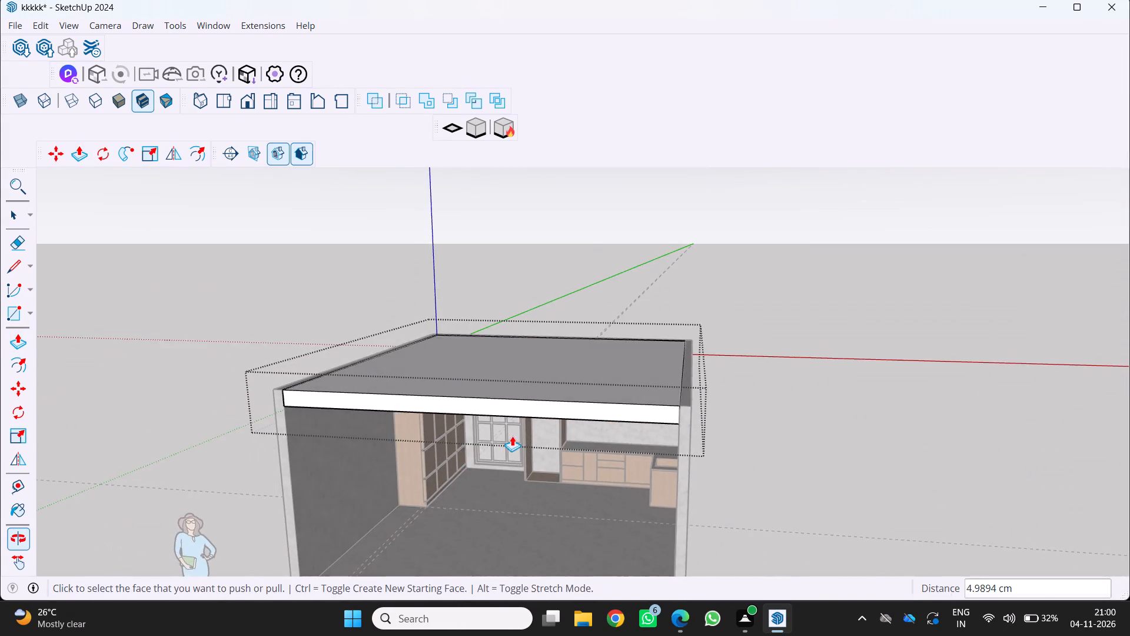
pyautogui.scroll(3, 526, 436)
pyautogui.press('space')
pyautogui.click(914, 494)
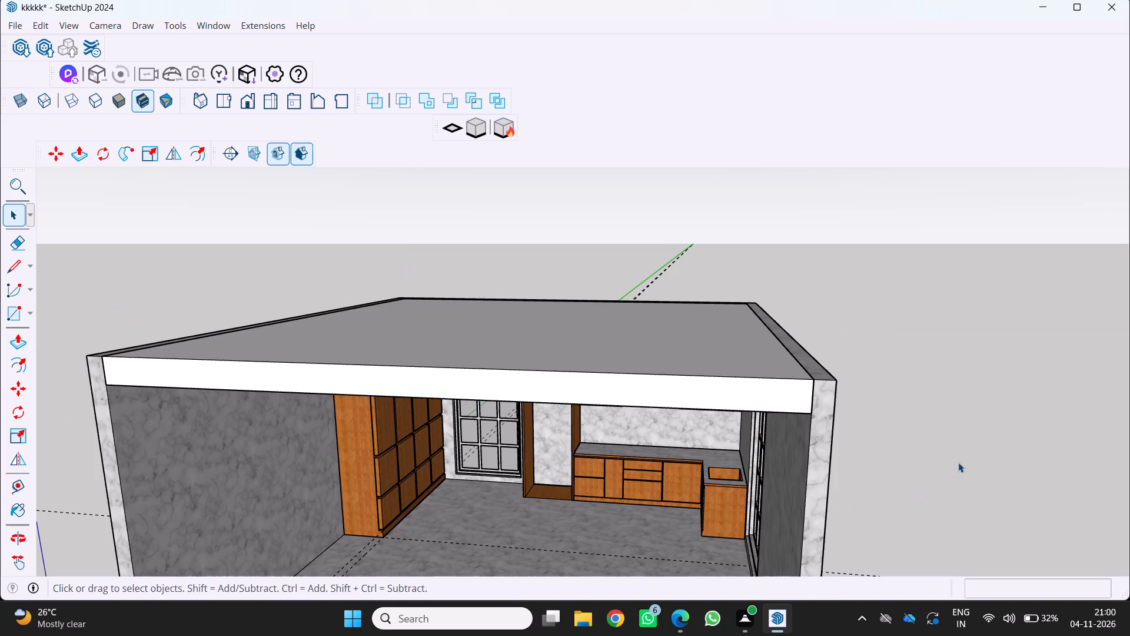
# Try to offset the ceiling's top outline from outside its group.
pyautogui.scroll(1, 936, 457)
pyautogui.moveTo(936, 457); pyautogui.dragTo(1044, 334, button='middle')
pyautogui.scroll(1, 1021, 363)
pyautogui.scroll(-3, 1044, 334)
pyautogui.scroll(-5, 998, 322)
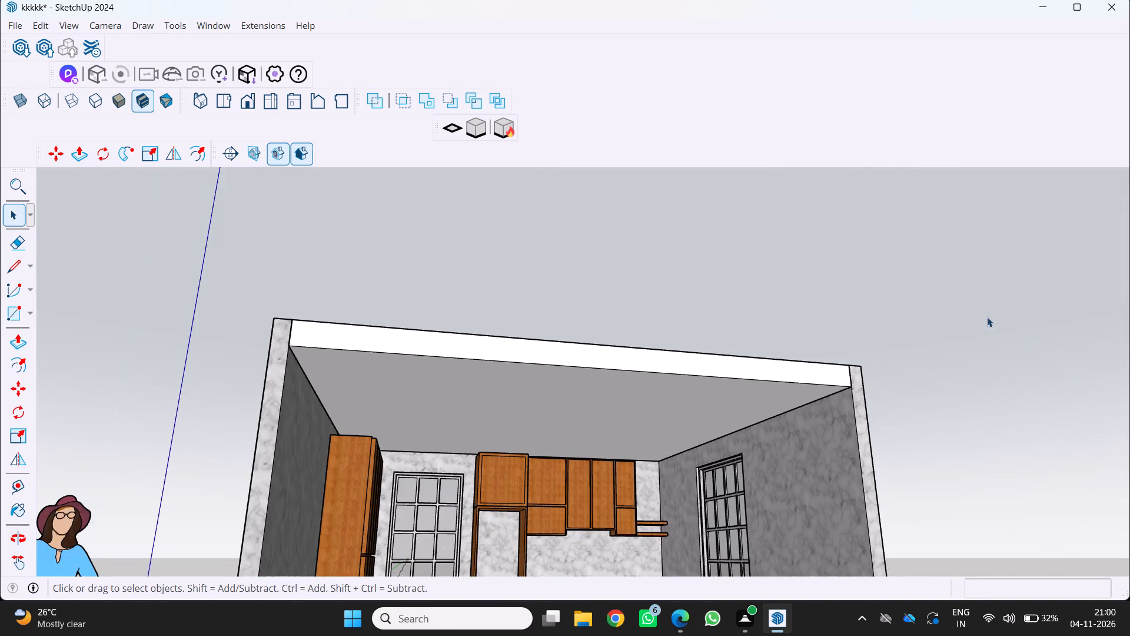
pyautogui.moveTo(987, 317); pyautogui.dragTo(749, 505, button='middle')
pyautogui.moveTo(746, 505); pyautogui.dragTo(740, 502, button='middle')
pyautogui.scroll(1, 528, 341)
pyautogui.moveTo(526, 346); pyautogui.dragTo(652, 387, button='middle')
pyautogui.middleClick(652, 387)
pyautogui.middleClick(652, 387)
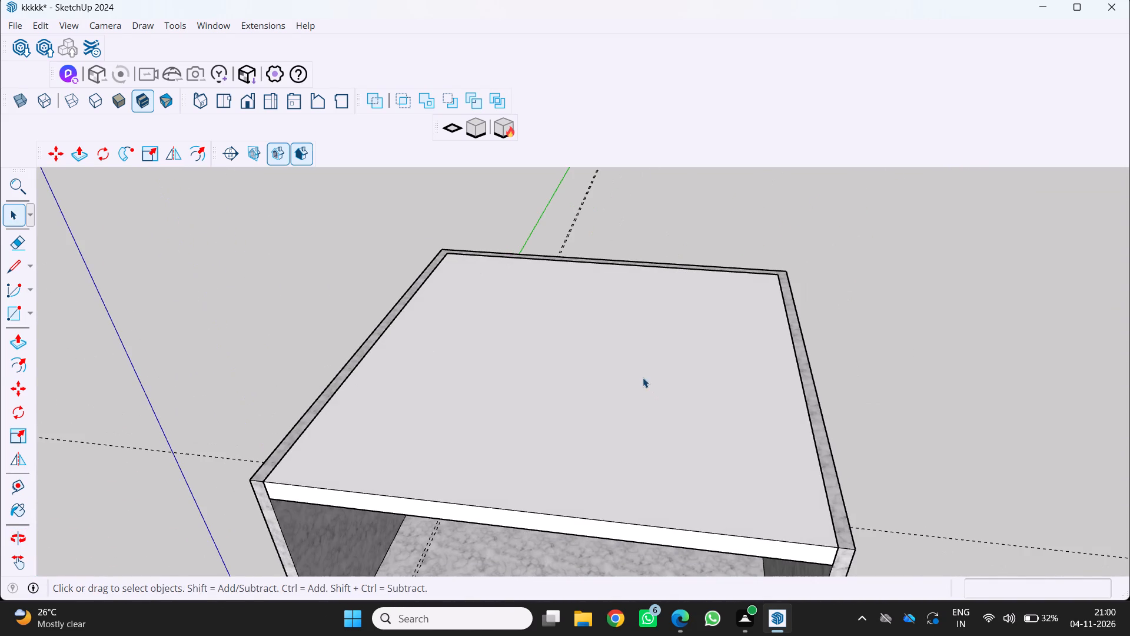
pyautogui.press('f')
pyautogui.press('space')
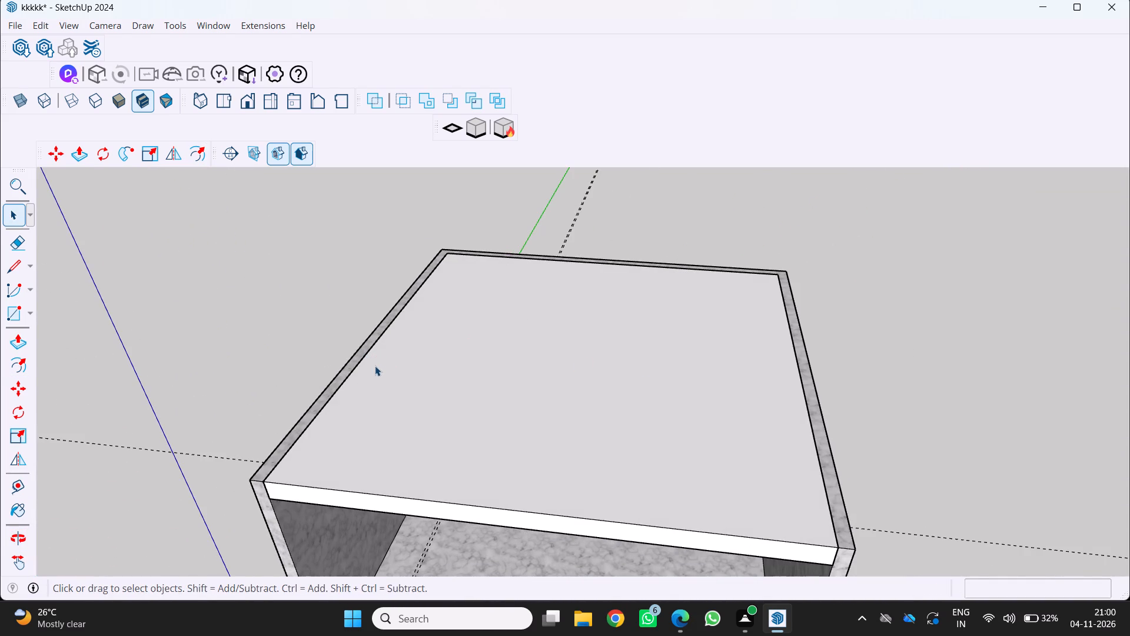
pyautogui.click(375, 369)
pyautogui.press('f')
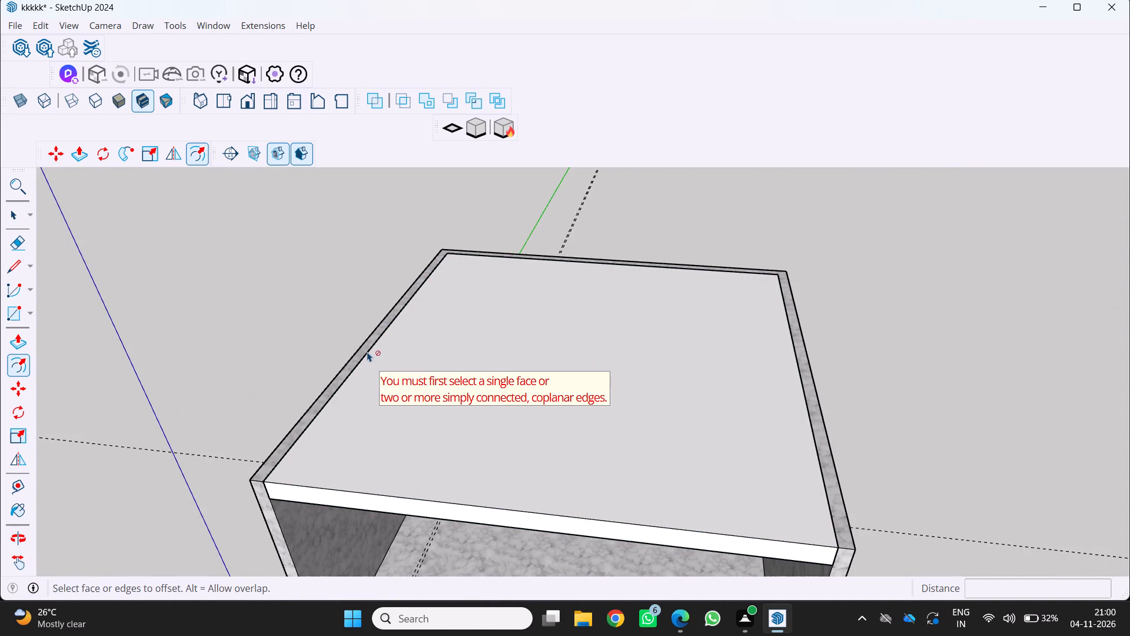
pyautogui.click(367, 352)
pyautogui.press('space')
# Open the ceiling group for editing and offset its top face outline inward by 120 cm.
pyautogui.doubleClick(383, 360)
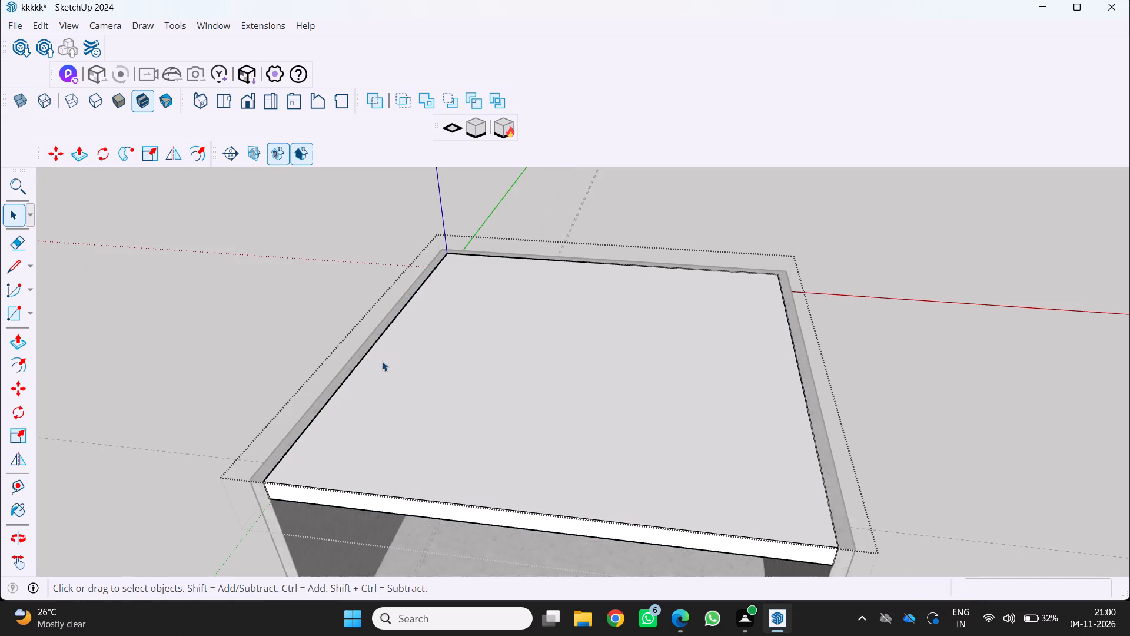
pyautogui.click(382, 361)
pyautogui.press('f')
pyautogui.click(377, 356)
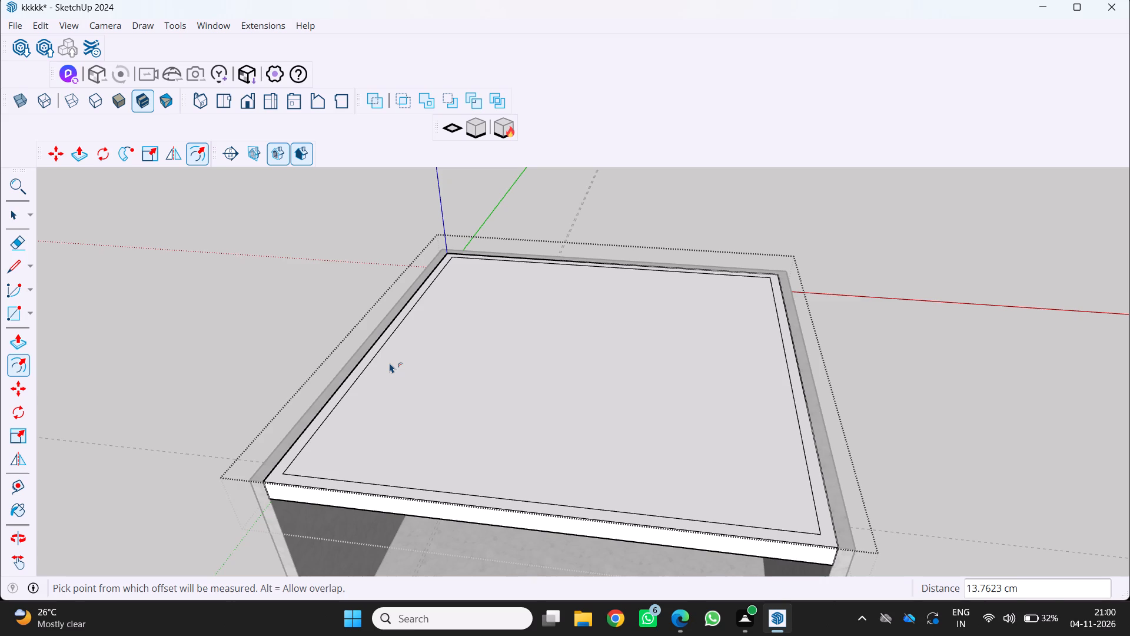
pyautogui.hotkey('ctrl', 'z')
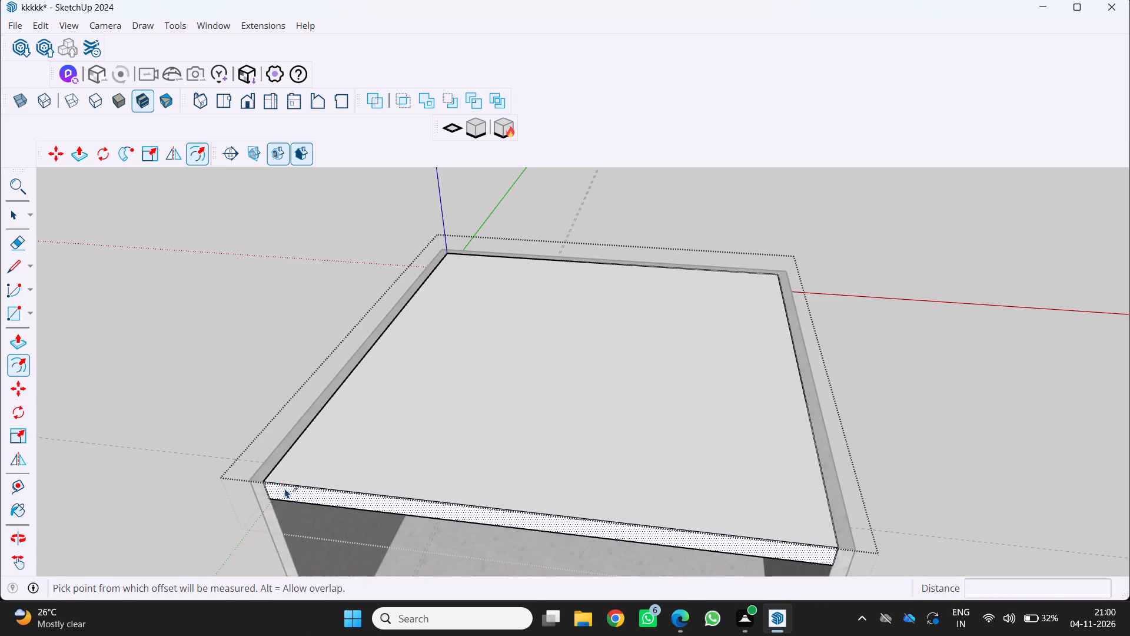
pyautogui.click(313, 433)
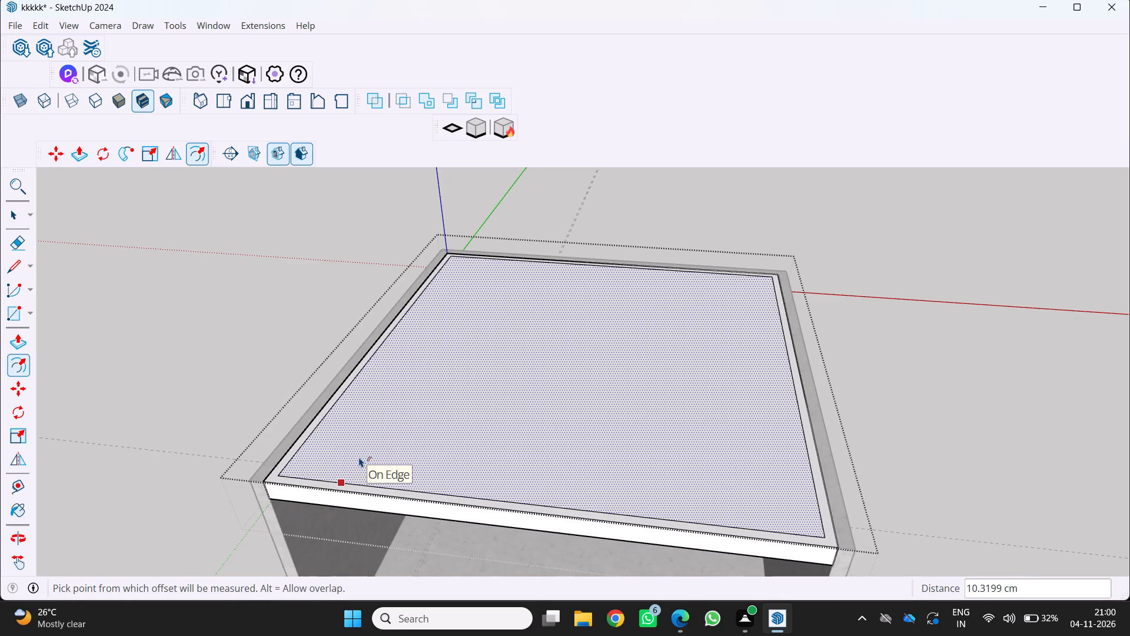
pyautogui.write('120')
pyautogui.press('Return')
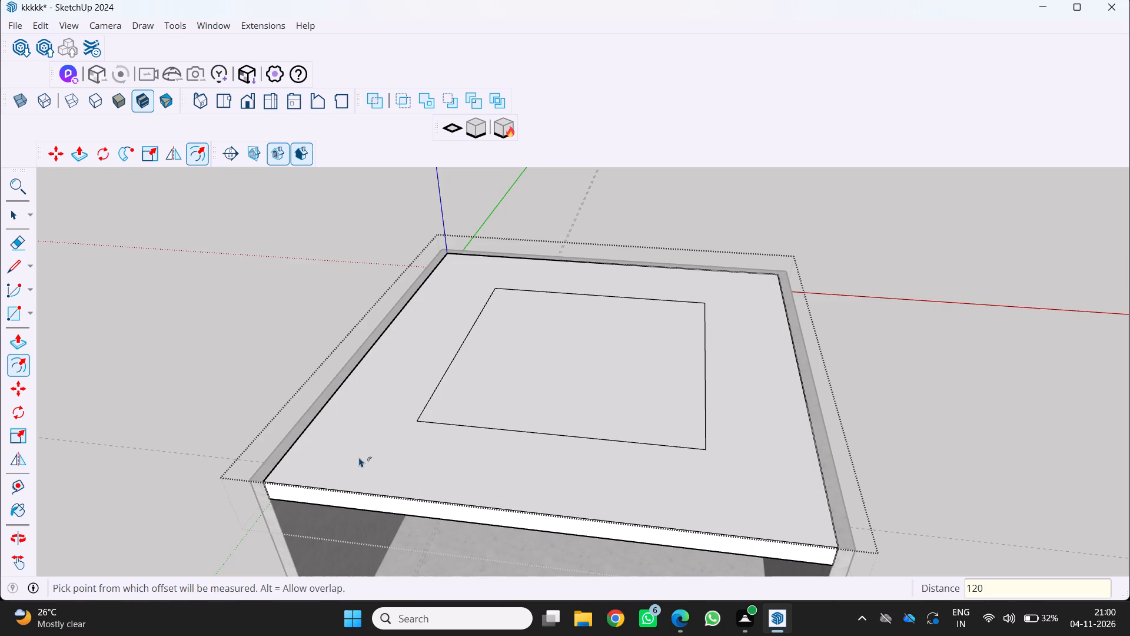
# Push the inner rectangle about 24.4 cm down through the ceiling slab to cut a central opening.
pyautogui.moveTo(521, 390); pyautogui.dragTo(538, 356, button='middle')
pyautogui.middleClick(538, 355)
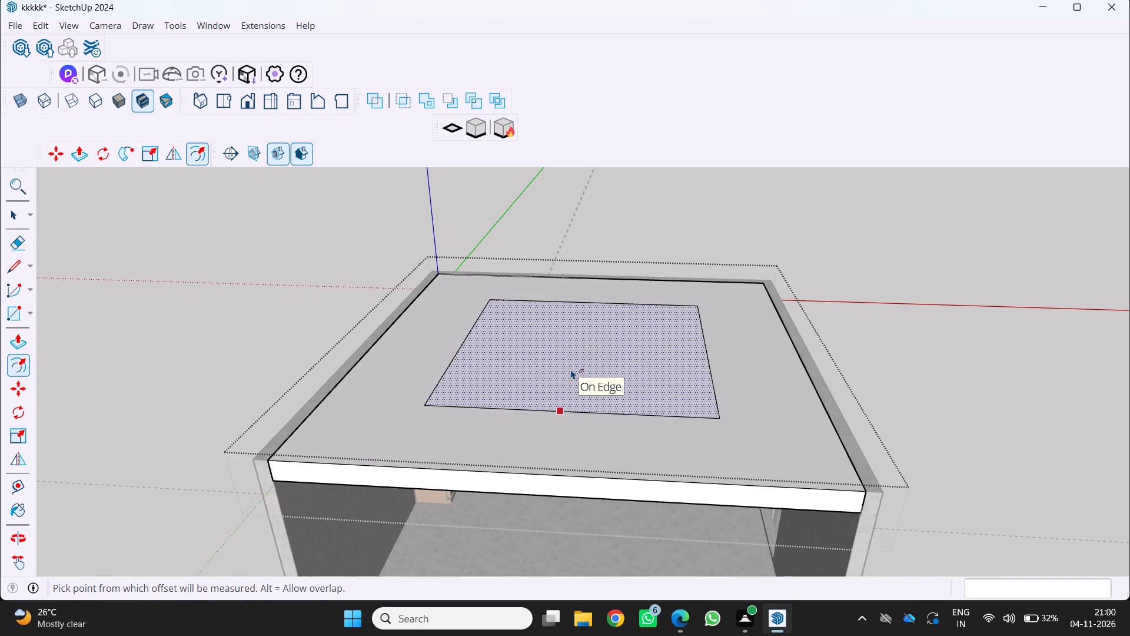
pyautogui.press('p')
pyautogui.click(590, 363)
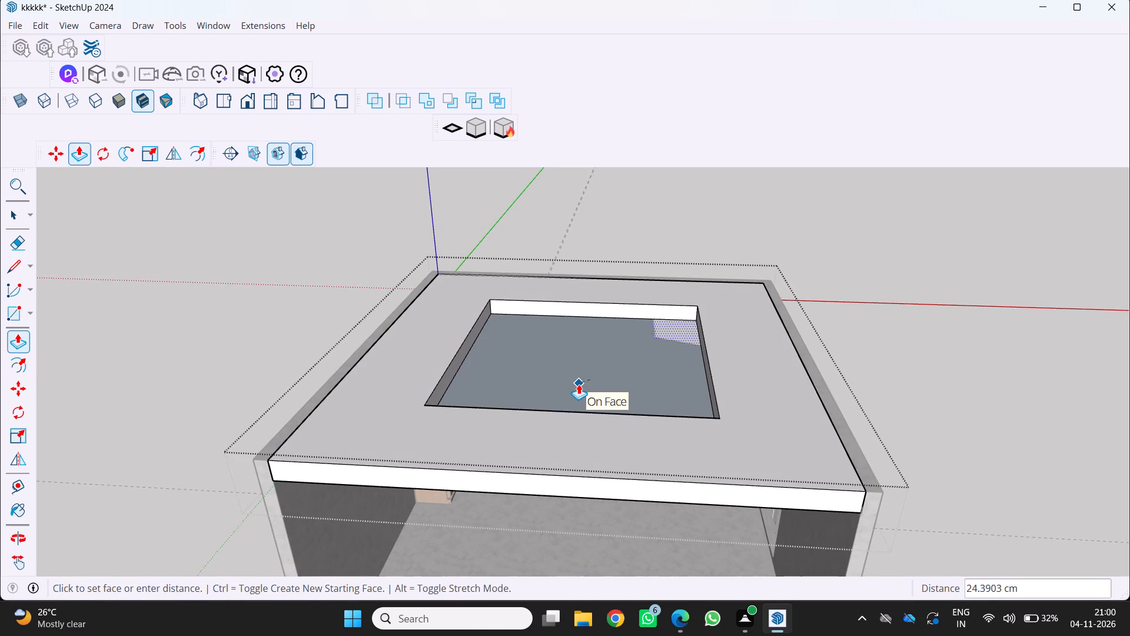
pyautogui.click(579, 384)
pyautogui.scroll(-4, 574, 395)
pyautogui.scroll(1, 554, 393)
pyautogui.moveTo(556, 389); pyautogui.dragTo(660, 304, button='middle')
pyautogui.moveTo(547, 365); pyautogui.dragTo(536, 343, button='middle')
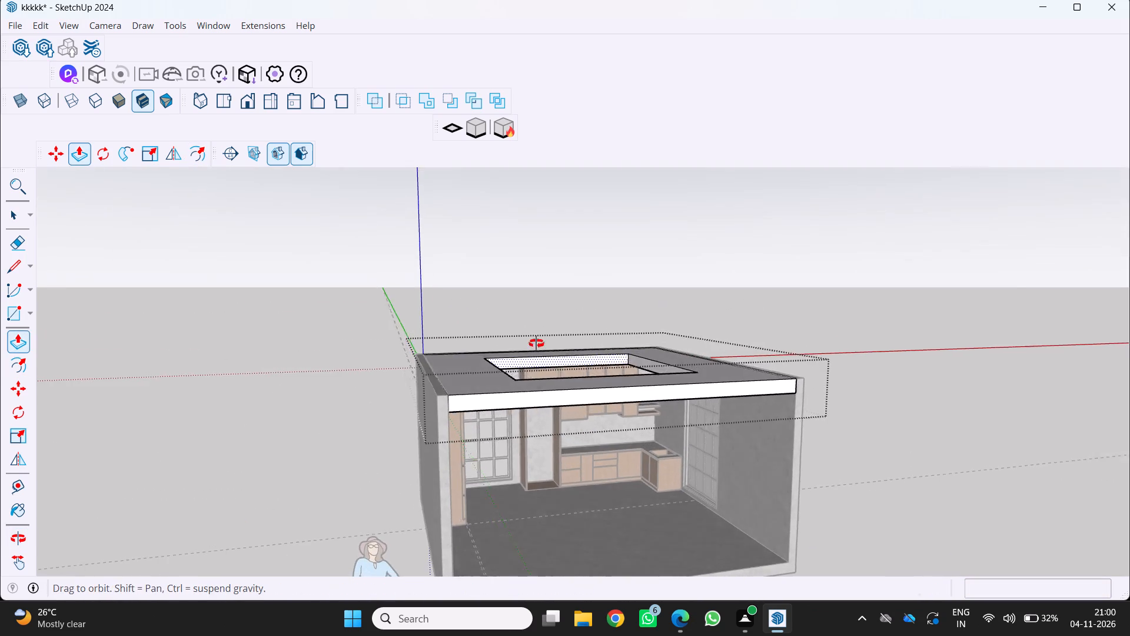
pyautogui.moveTo(536, 343); pyautogui.dragTo(534, 313, button='middle')
pyautogui.middleClick(534, 313)
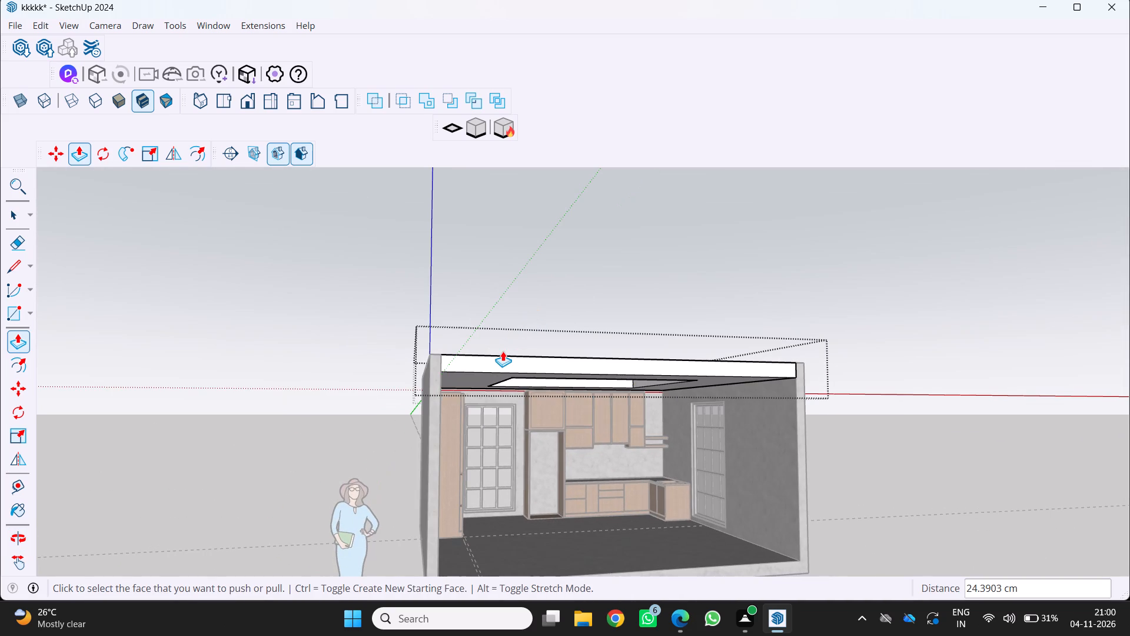
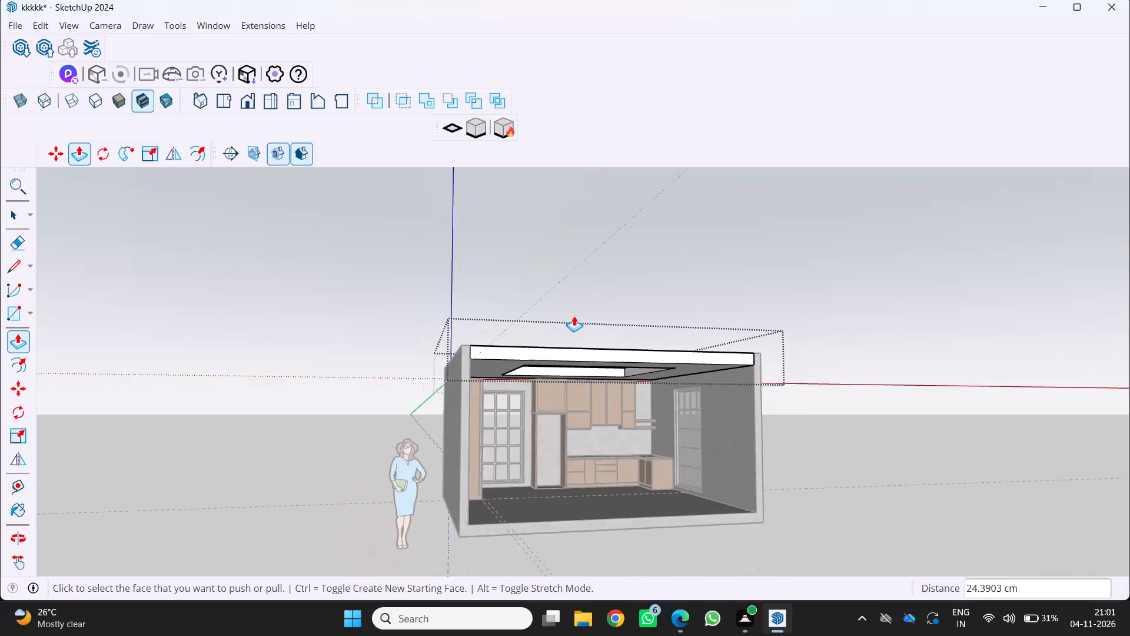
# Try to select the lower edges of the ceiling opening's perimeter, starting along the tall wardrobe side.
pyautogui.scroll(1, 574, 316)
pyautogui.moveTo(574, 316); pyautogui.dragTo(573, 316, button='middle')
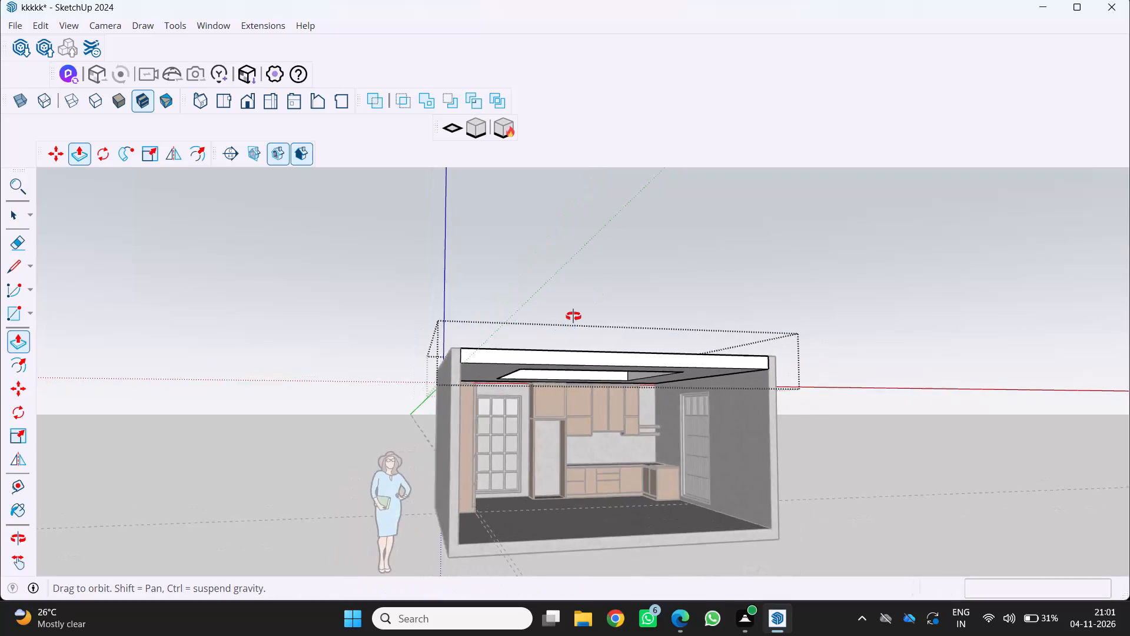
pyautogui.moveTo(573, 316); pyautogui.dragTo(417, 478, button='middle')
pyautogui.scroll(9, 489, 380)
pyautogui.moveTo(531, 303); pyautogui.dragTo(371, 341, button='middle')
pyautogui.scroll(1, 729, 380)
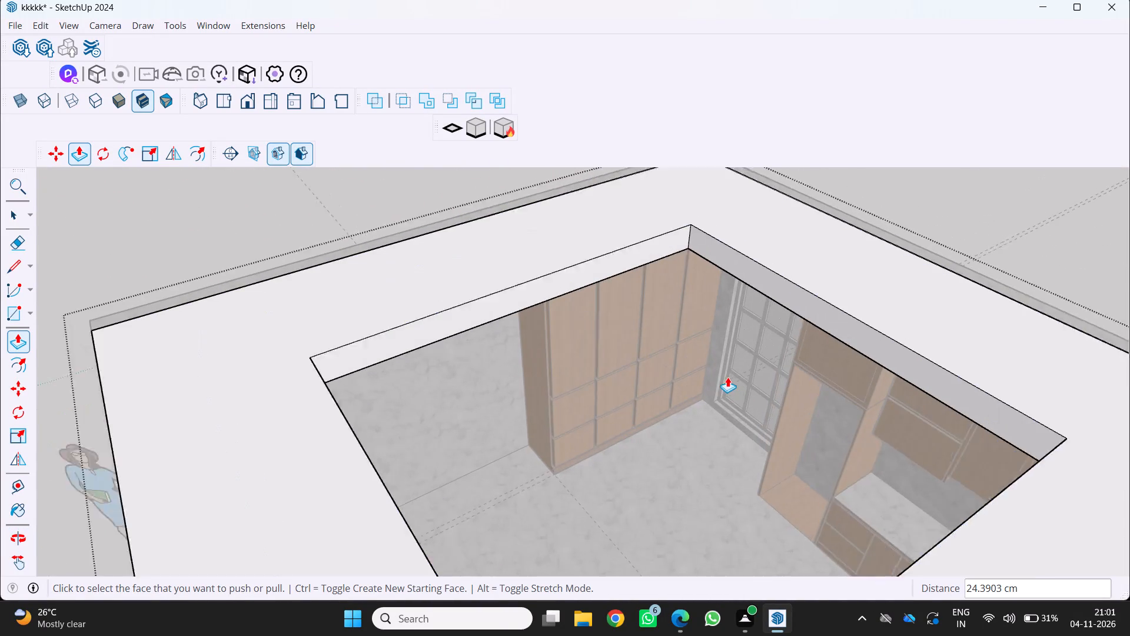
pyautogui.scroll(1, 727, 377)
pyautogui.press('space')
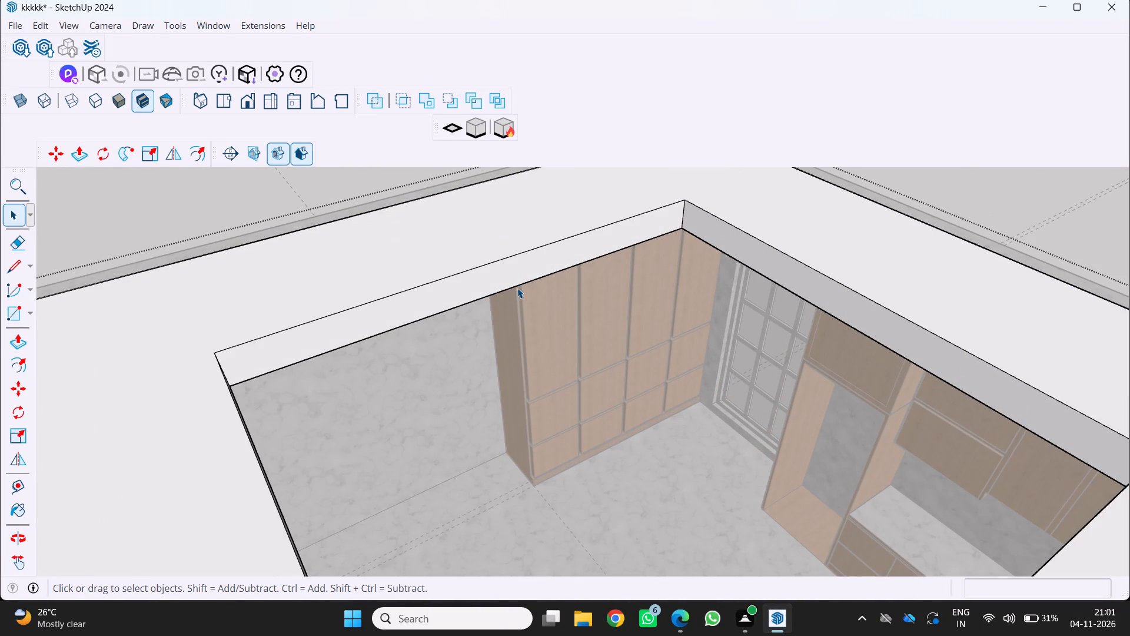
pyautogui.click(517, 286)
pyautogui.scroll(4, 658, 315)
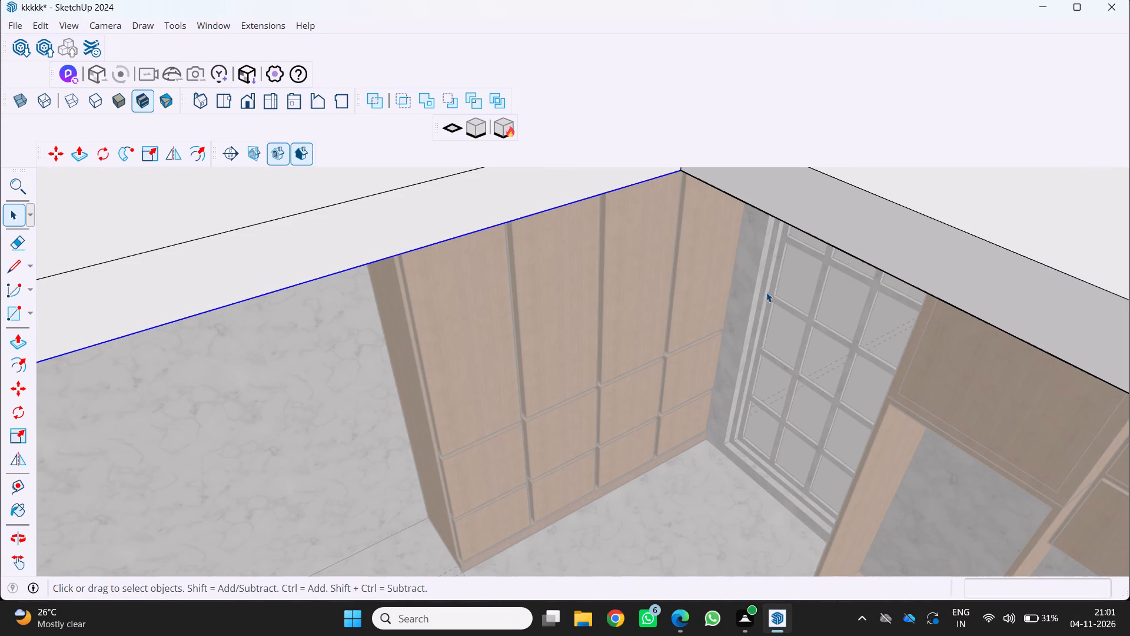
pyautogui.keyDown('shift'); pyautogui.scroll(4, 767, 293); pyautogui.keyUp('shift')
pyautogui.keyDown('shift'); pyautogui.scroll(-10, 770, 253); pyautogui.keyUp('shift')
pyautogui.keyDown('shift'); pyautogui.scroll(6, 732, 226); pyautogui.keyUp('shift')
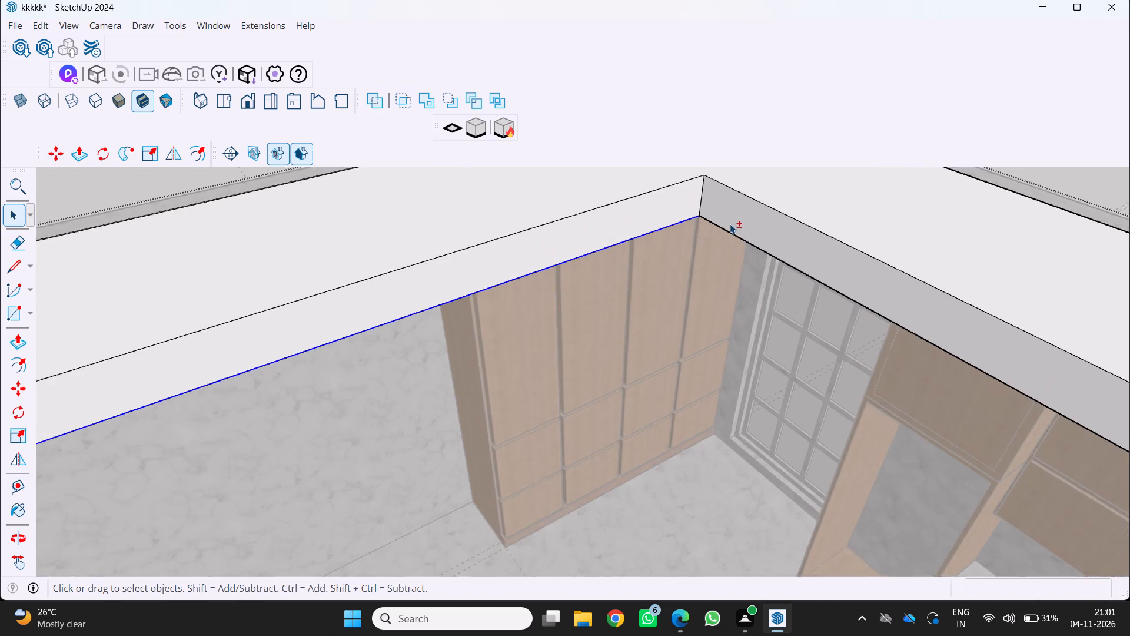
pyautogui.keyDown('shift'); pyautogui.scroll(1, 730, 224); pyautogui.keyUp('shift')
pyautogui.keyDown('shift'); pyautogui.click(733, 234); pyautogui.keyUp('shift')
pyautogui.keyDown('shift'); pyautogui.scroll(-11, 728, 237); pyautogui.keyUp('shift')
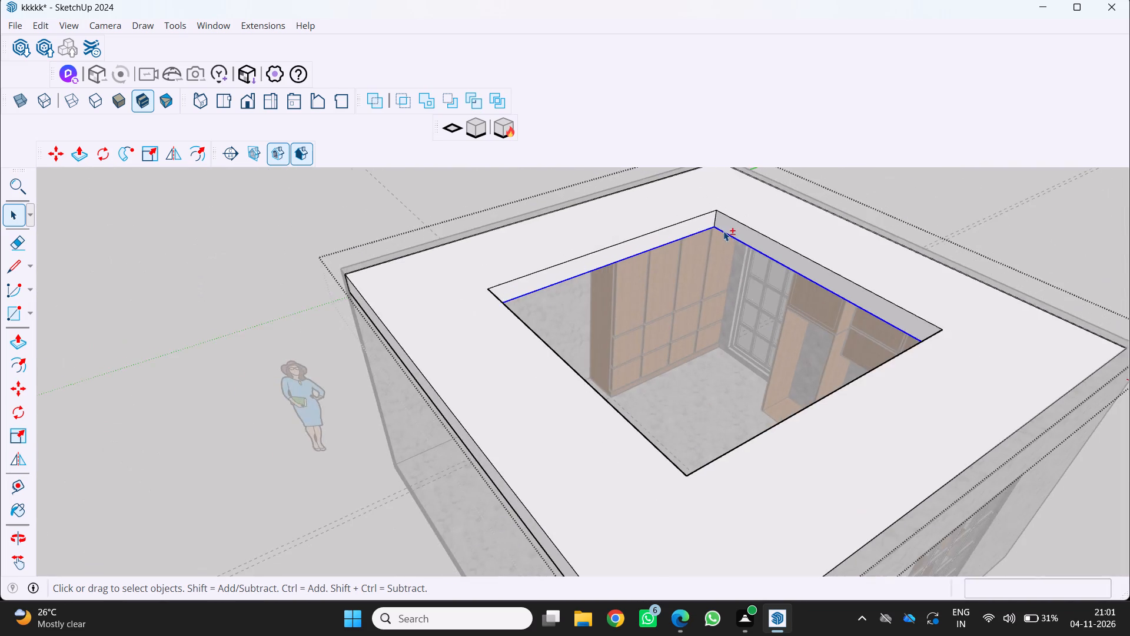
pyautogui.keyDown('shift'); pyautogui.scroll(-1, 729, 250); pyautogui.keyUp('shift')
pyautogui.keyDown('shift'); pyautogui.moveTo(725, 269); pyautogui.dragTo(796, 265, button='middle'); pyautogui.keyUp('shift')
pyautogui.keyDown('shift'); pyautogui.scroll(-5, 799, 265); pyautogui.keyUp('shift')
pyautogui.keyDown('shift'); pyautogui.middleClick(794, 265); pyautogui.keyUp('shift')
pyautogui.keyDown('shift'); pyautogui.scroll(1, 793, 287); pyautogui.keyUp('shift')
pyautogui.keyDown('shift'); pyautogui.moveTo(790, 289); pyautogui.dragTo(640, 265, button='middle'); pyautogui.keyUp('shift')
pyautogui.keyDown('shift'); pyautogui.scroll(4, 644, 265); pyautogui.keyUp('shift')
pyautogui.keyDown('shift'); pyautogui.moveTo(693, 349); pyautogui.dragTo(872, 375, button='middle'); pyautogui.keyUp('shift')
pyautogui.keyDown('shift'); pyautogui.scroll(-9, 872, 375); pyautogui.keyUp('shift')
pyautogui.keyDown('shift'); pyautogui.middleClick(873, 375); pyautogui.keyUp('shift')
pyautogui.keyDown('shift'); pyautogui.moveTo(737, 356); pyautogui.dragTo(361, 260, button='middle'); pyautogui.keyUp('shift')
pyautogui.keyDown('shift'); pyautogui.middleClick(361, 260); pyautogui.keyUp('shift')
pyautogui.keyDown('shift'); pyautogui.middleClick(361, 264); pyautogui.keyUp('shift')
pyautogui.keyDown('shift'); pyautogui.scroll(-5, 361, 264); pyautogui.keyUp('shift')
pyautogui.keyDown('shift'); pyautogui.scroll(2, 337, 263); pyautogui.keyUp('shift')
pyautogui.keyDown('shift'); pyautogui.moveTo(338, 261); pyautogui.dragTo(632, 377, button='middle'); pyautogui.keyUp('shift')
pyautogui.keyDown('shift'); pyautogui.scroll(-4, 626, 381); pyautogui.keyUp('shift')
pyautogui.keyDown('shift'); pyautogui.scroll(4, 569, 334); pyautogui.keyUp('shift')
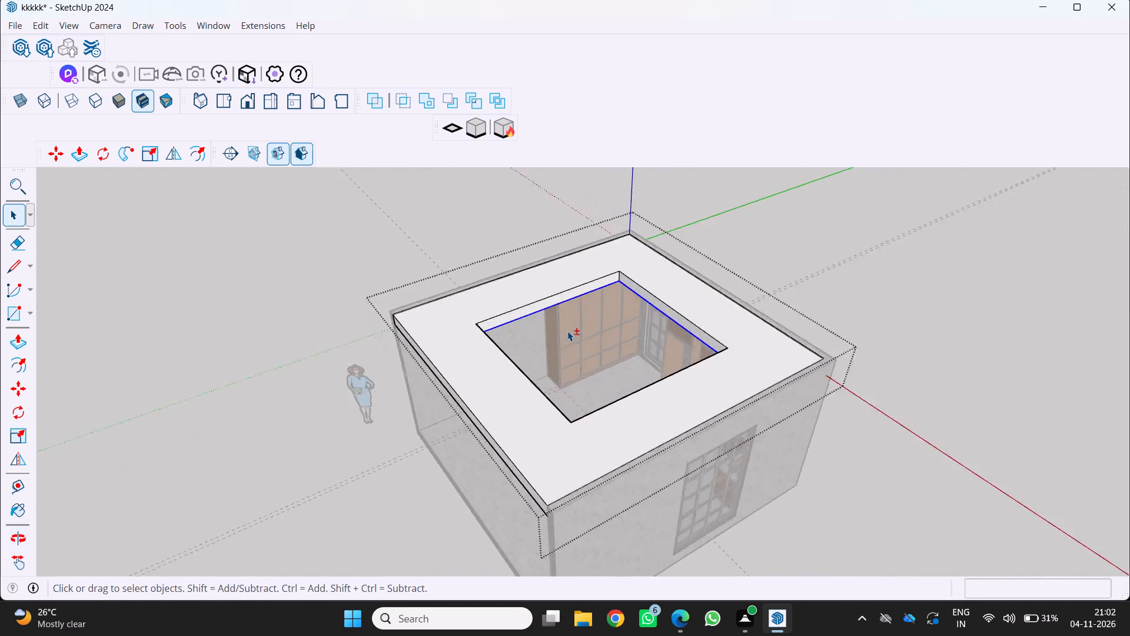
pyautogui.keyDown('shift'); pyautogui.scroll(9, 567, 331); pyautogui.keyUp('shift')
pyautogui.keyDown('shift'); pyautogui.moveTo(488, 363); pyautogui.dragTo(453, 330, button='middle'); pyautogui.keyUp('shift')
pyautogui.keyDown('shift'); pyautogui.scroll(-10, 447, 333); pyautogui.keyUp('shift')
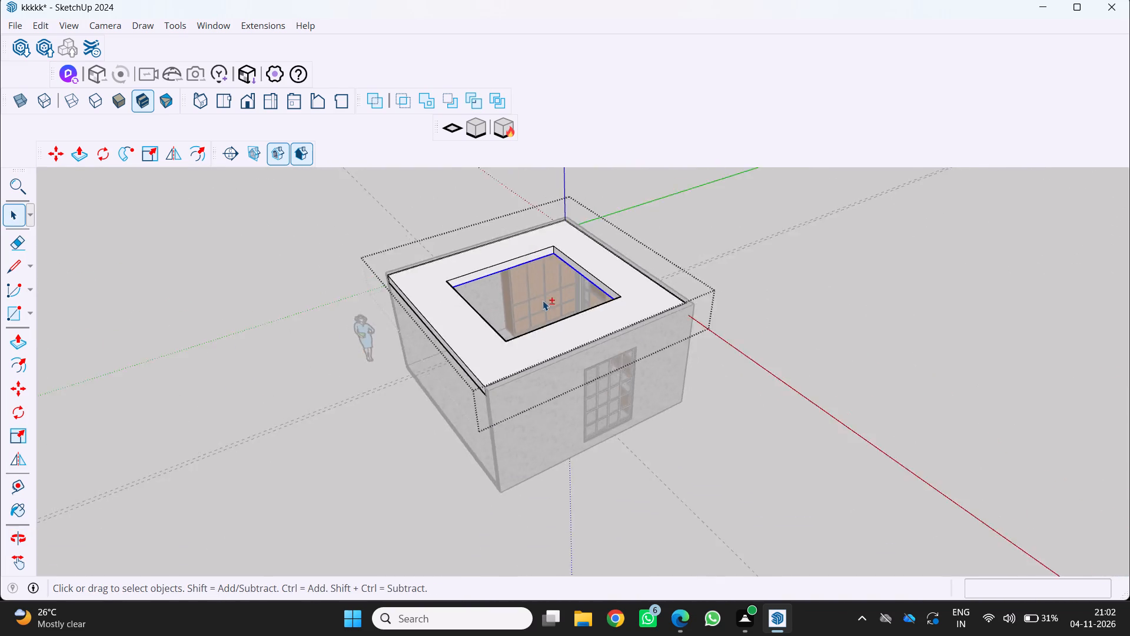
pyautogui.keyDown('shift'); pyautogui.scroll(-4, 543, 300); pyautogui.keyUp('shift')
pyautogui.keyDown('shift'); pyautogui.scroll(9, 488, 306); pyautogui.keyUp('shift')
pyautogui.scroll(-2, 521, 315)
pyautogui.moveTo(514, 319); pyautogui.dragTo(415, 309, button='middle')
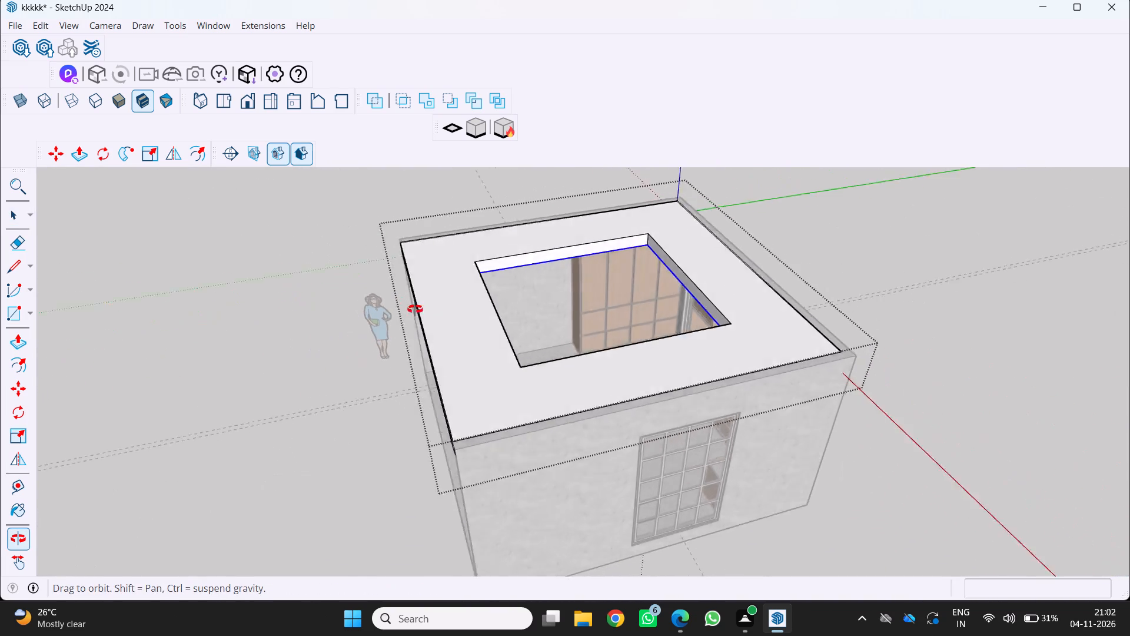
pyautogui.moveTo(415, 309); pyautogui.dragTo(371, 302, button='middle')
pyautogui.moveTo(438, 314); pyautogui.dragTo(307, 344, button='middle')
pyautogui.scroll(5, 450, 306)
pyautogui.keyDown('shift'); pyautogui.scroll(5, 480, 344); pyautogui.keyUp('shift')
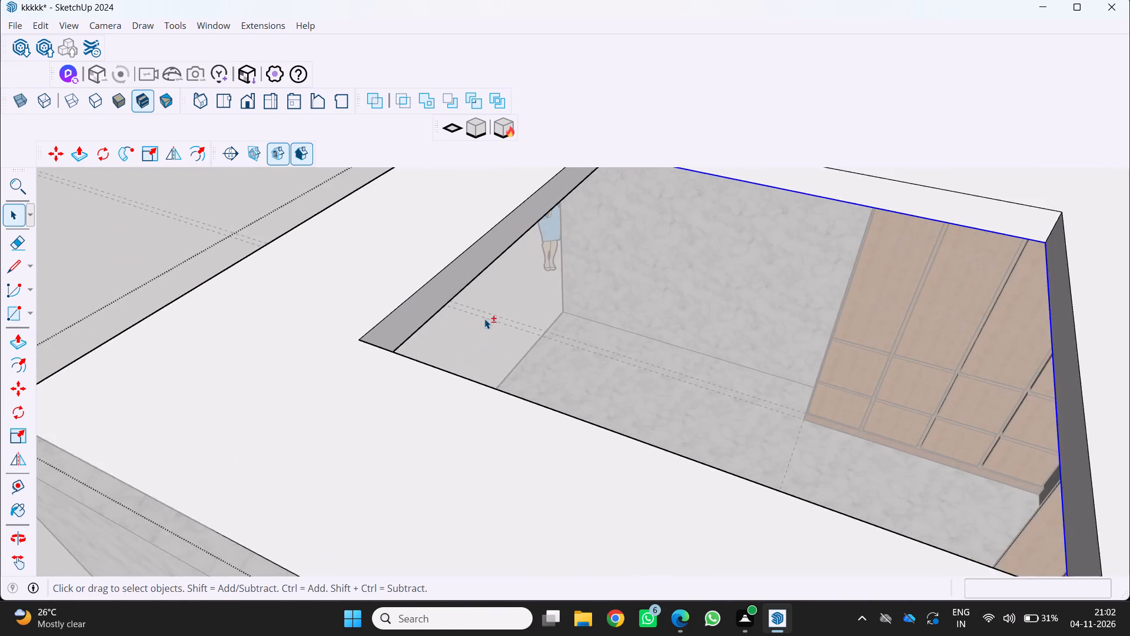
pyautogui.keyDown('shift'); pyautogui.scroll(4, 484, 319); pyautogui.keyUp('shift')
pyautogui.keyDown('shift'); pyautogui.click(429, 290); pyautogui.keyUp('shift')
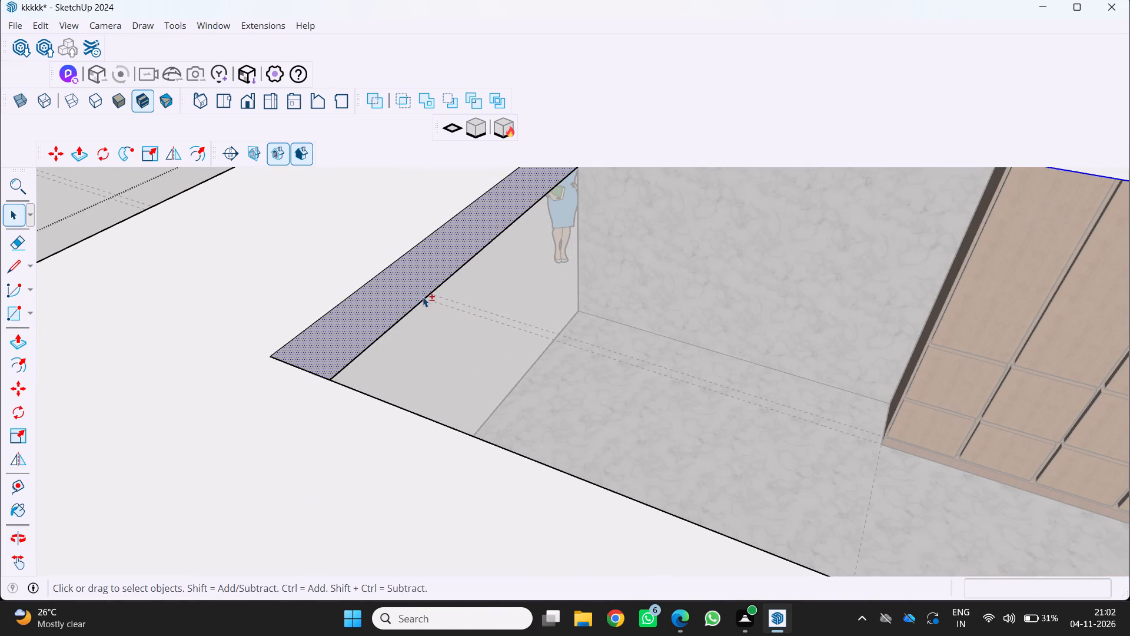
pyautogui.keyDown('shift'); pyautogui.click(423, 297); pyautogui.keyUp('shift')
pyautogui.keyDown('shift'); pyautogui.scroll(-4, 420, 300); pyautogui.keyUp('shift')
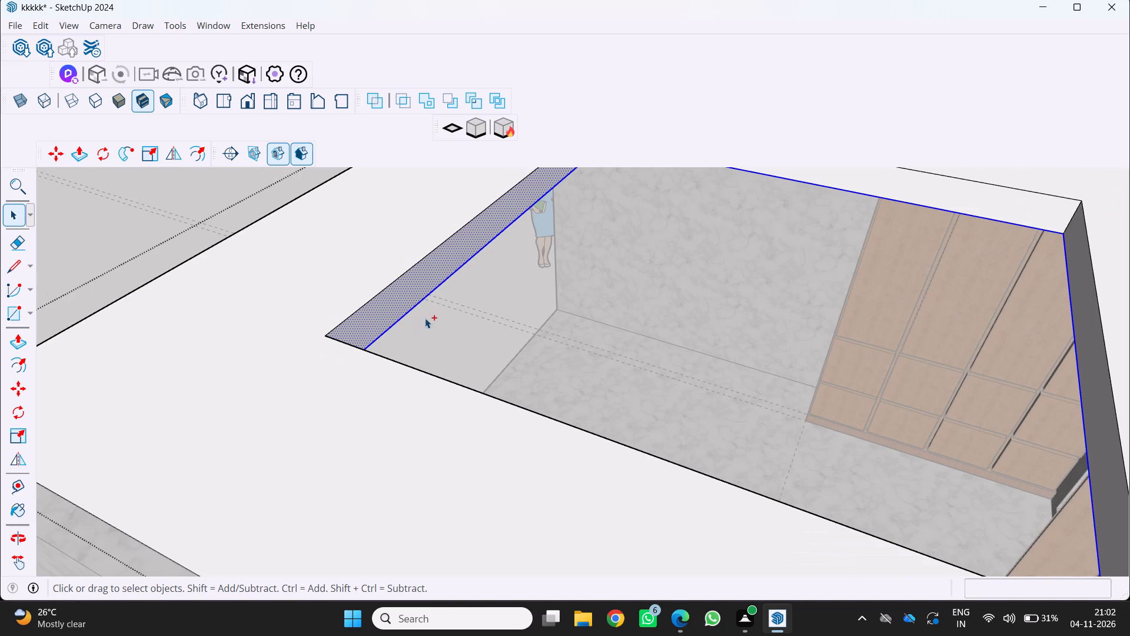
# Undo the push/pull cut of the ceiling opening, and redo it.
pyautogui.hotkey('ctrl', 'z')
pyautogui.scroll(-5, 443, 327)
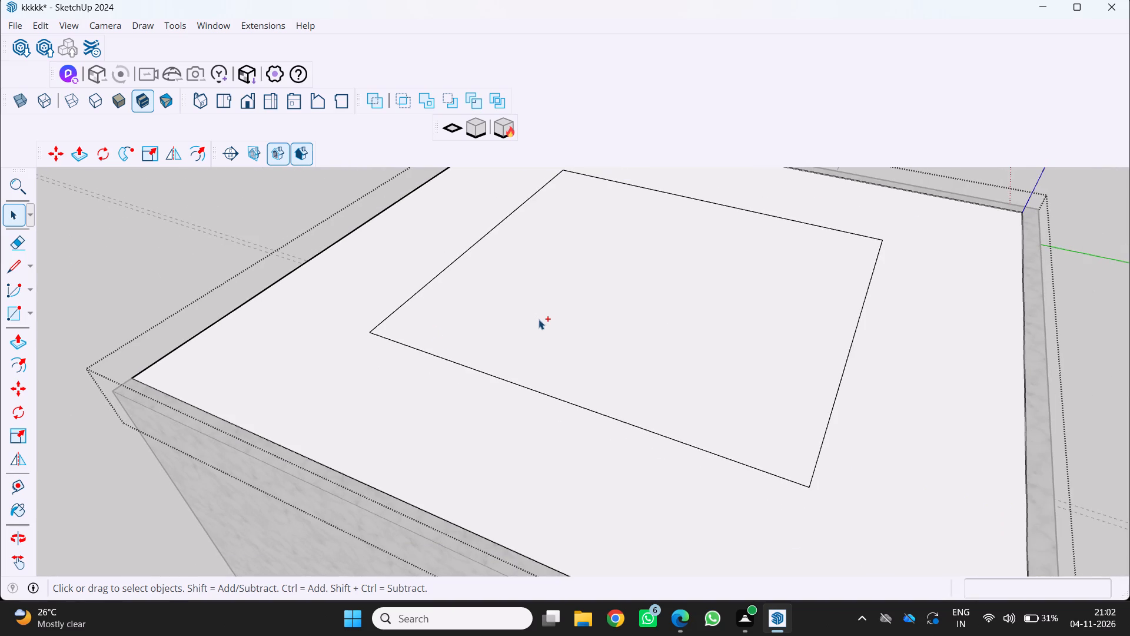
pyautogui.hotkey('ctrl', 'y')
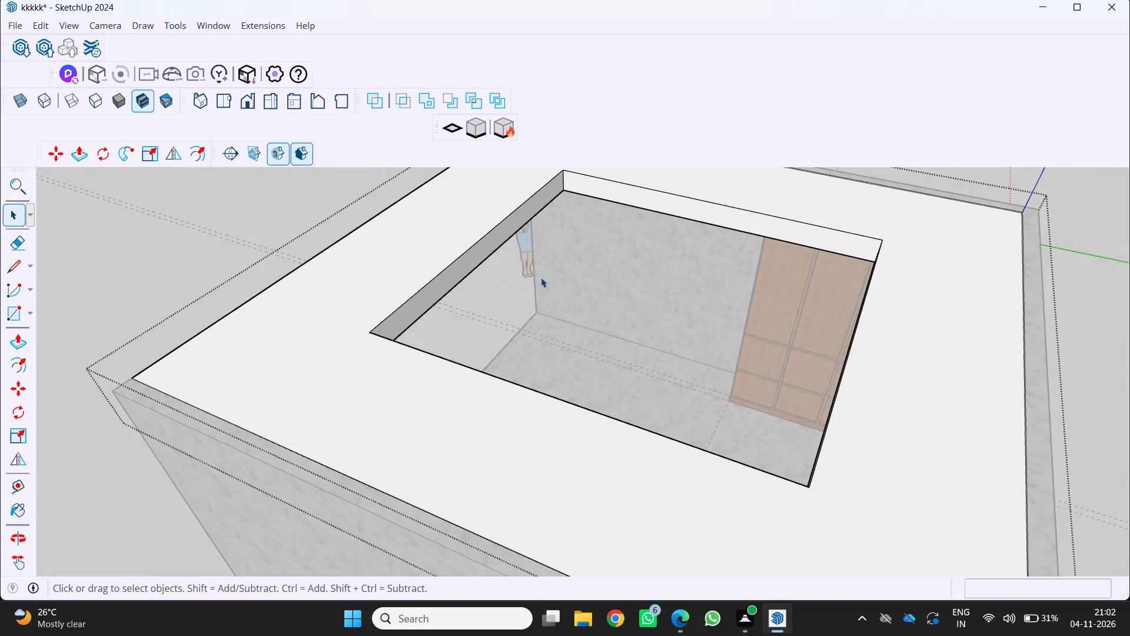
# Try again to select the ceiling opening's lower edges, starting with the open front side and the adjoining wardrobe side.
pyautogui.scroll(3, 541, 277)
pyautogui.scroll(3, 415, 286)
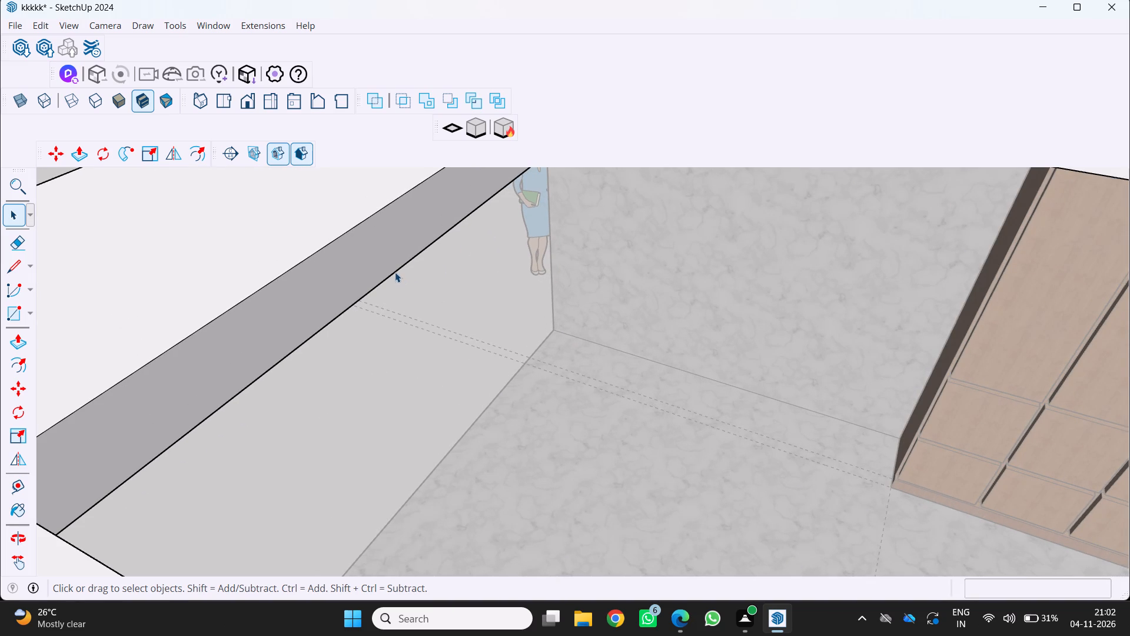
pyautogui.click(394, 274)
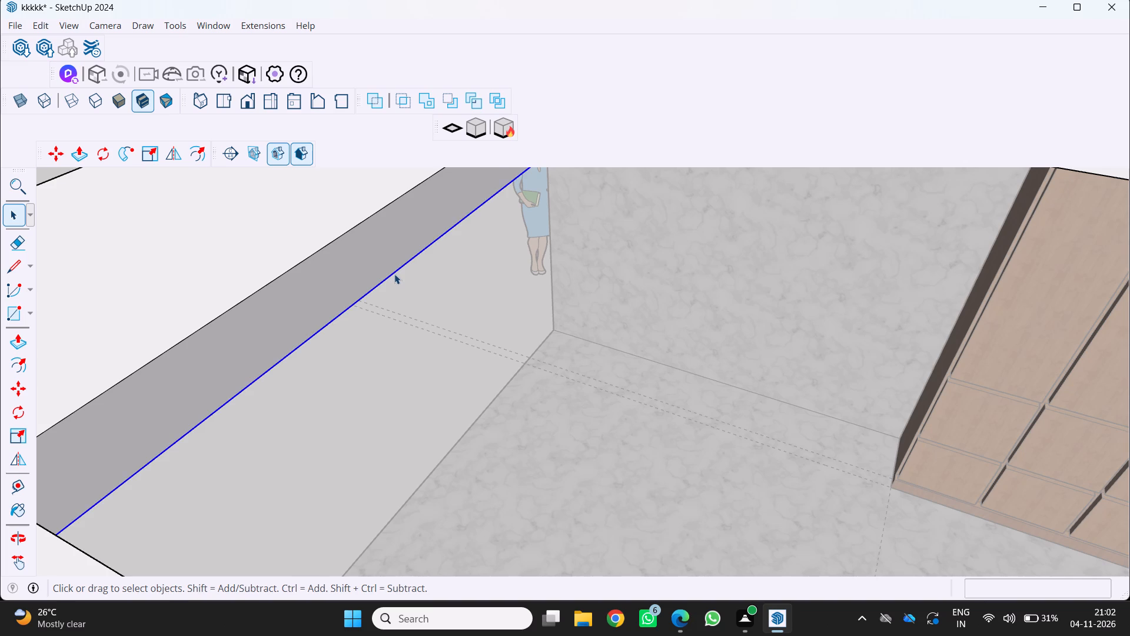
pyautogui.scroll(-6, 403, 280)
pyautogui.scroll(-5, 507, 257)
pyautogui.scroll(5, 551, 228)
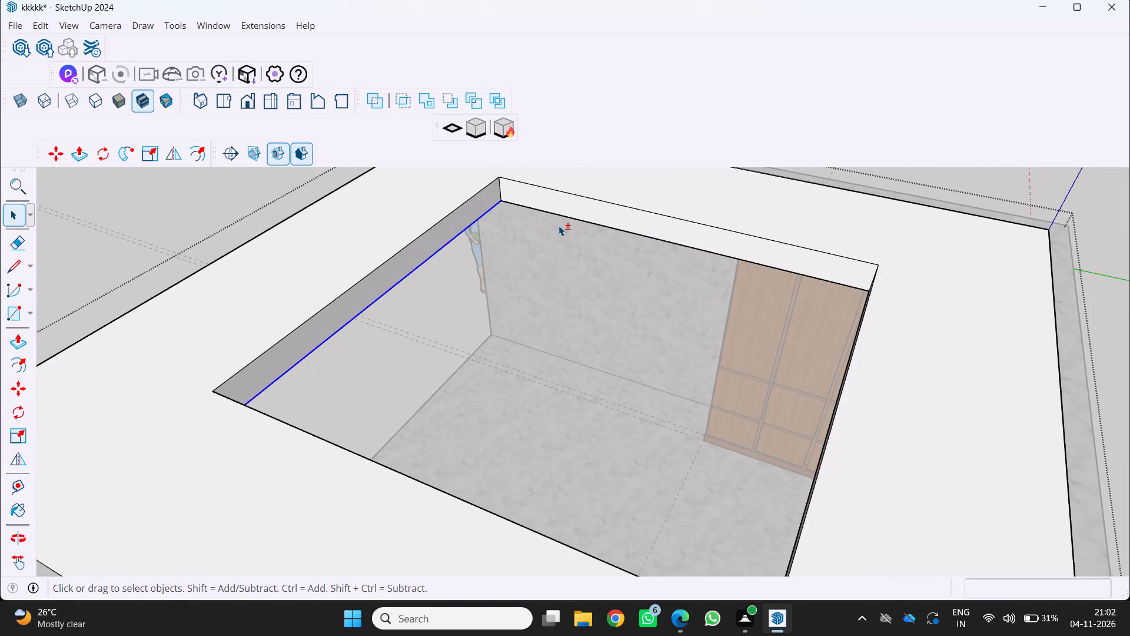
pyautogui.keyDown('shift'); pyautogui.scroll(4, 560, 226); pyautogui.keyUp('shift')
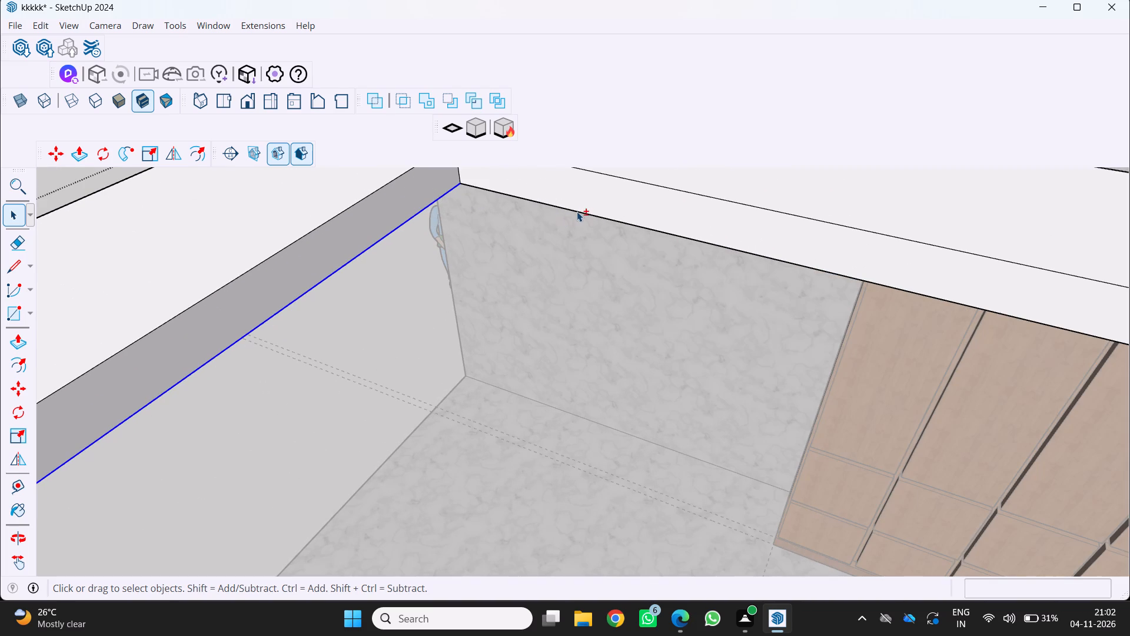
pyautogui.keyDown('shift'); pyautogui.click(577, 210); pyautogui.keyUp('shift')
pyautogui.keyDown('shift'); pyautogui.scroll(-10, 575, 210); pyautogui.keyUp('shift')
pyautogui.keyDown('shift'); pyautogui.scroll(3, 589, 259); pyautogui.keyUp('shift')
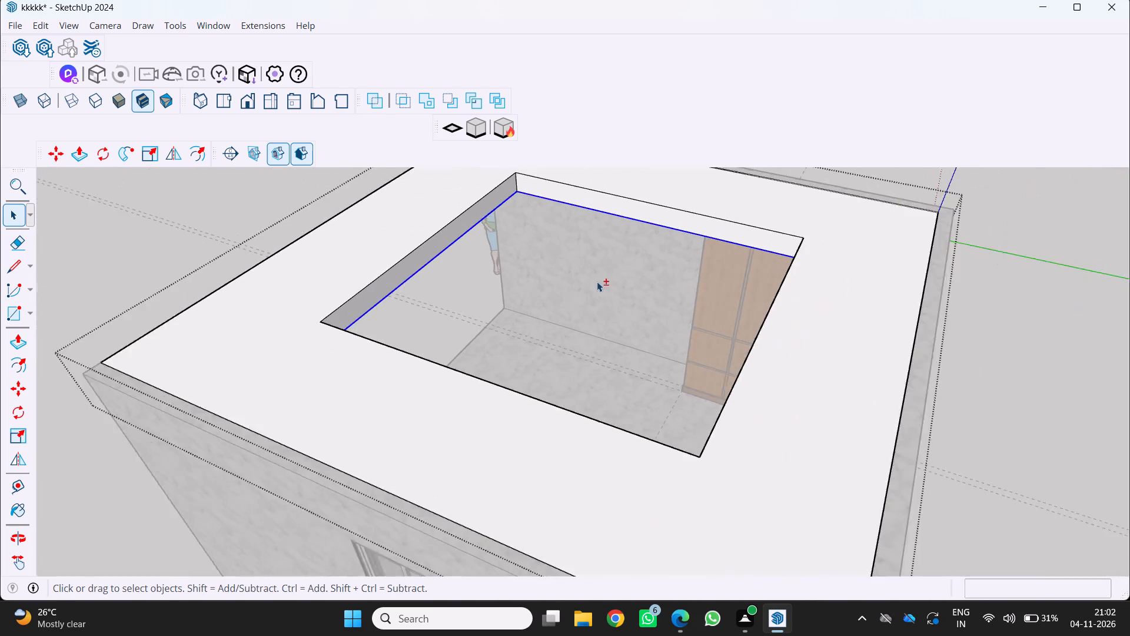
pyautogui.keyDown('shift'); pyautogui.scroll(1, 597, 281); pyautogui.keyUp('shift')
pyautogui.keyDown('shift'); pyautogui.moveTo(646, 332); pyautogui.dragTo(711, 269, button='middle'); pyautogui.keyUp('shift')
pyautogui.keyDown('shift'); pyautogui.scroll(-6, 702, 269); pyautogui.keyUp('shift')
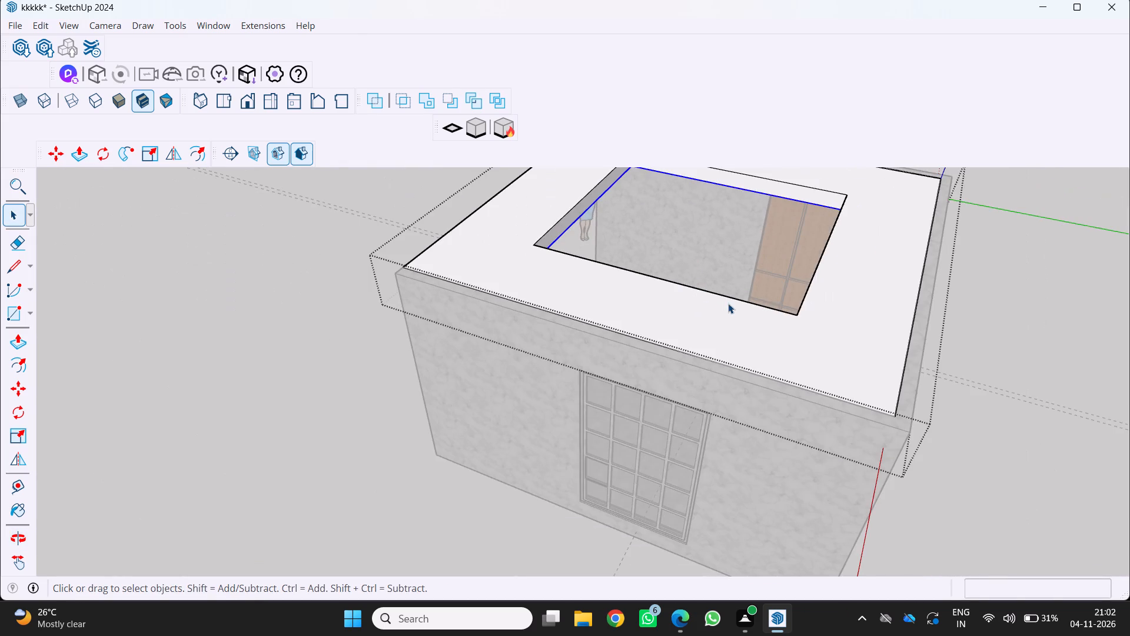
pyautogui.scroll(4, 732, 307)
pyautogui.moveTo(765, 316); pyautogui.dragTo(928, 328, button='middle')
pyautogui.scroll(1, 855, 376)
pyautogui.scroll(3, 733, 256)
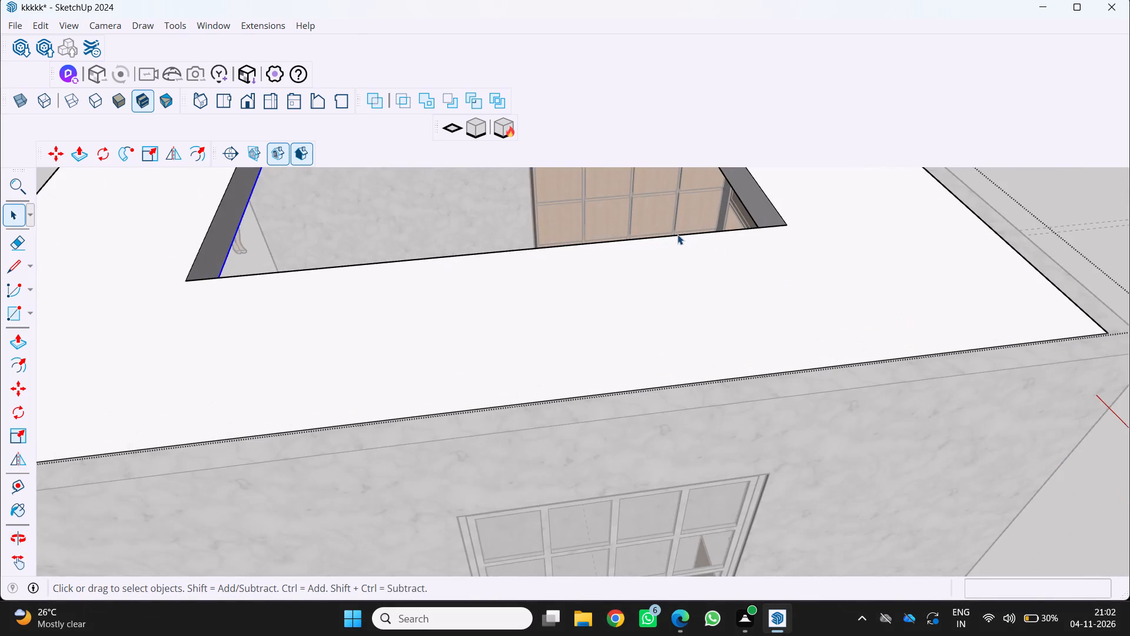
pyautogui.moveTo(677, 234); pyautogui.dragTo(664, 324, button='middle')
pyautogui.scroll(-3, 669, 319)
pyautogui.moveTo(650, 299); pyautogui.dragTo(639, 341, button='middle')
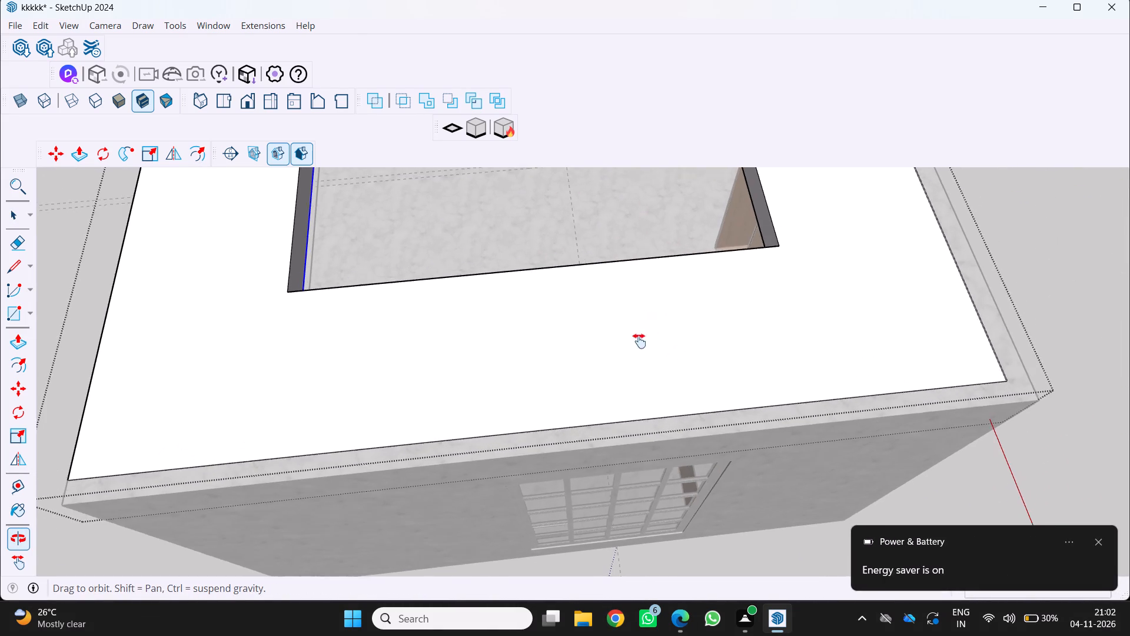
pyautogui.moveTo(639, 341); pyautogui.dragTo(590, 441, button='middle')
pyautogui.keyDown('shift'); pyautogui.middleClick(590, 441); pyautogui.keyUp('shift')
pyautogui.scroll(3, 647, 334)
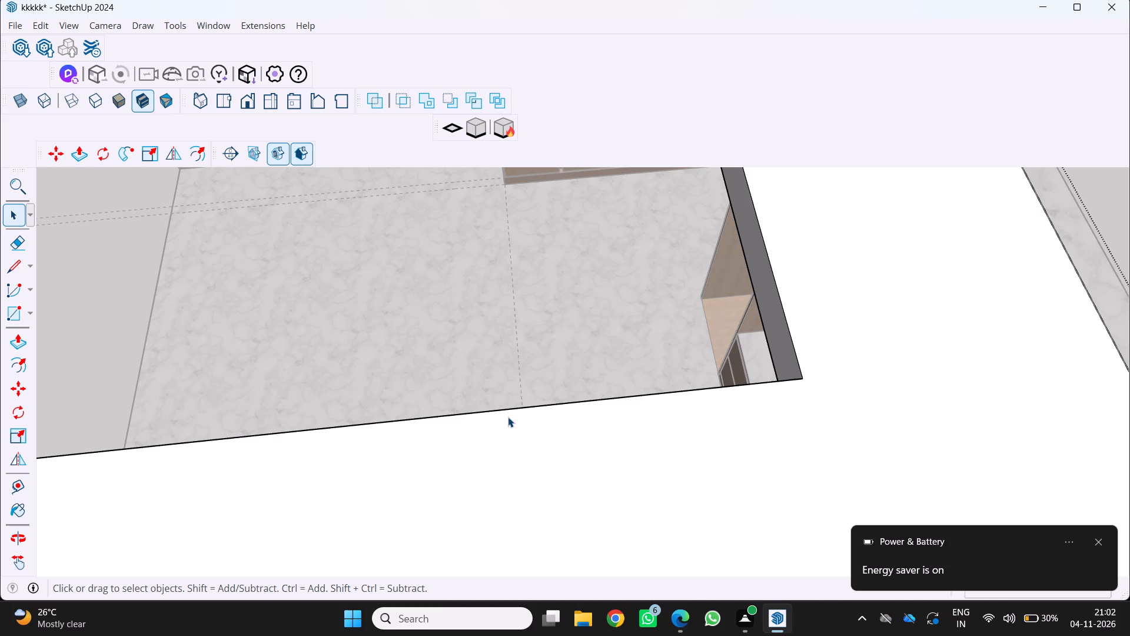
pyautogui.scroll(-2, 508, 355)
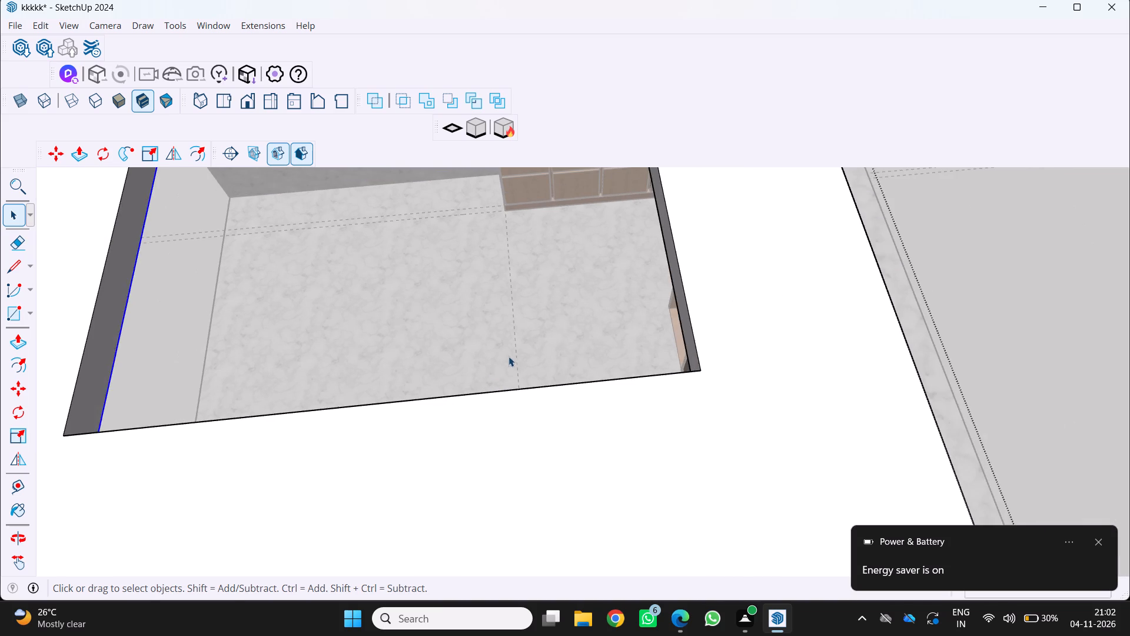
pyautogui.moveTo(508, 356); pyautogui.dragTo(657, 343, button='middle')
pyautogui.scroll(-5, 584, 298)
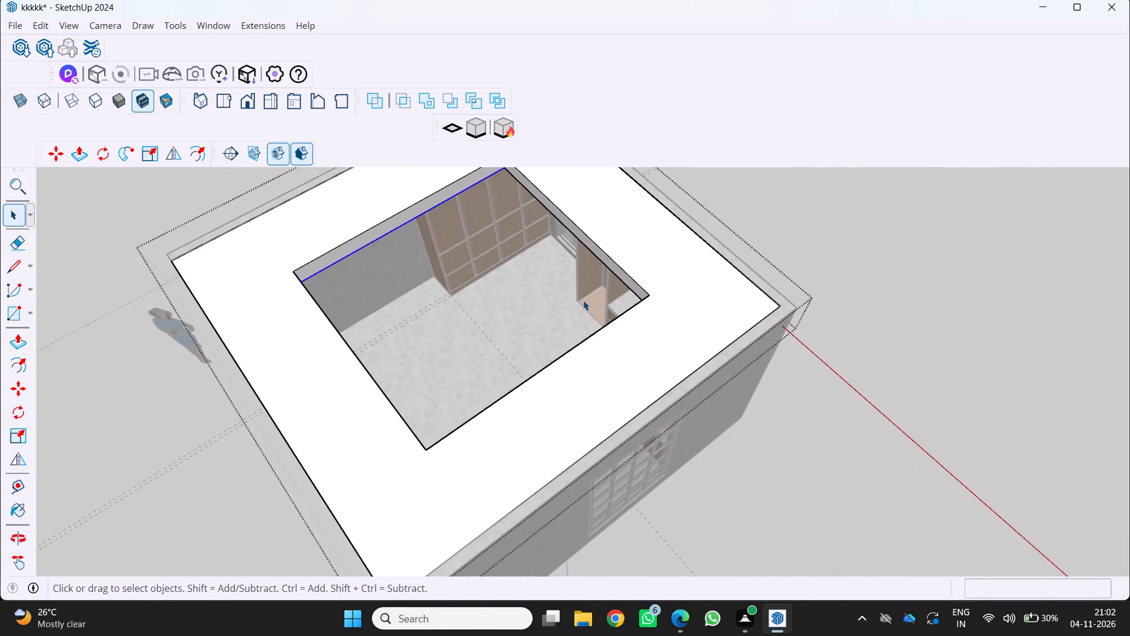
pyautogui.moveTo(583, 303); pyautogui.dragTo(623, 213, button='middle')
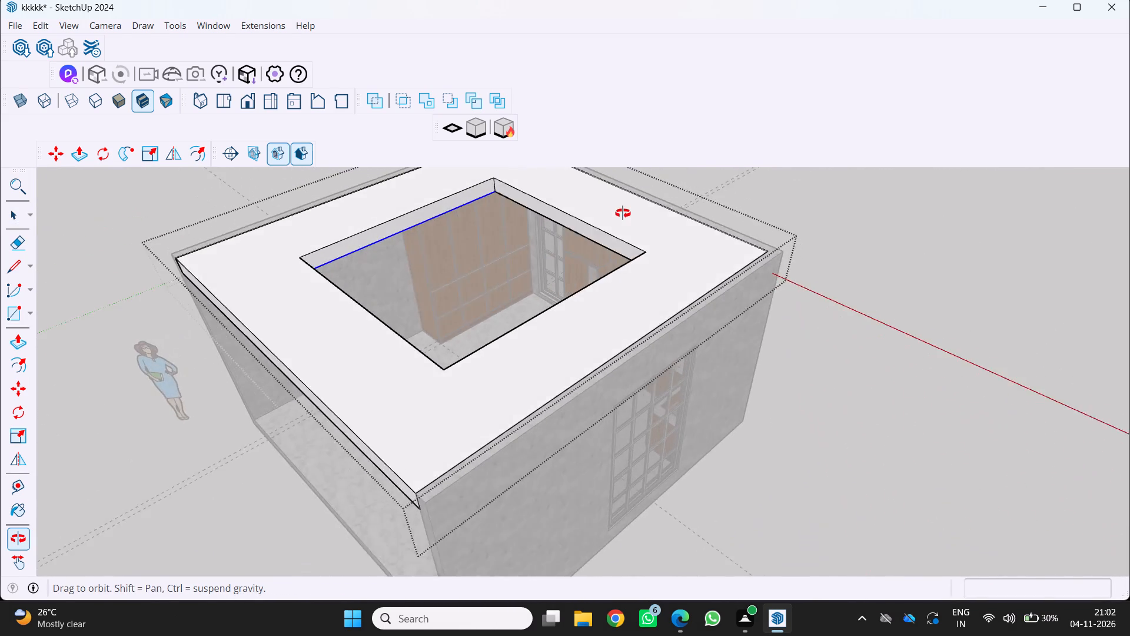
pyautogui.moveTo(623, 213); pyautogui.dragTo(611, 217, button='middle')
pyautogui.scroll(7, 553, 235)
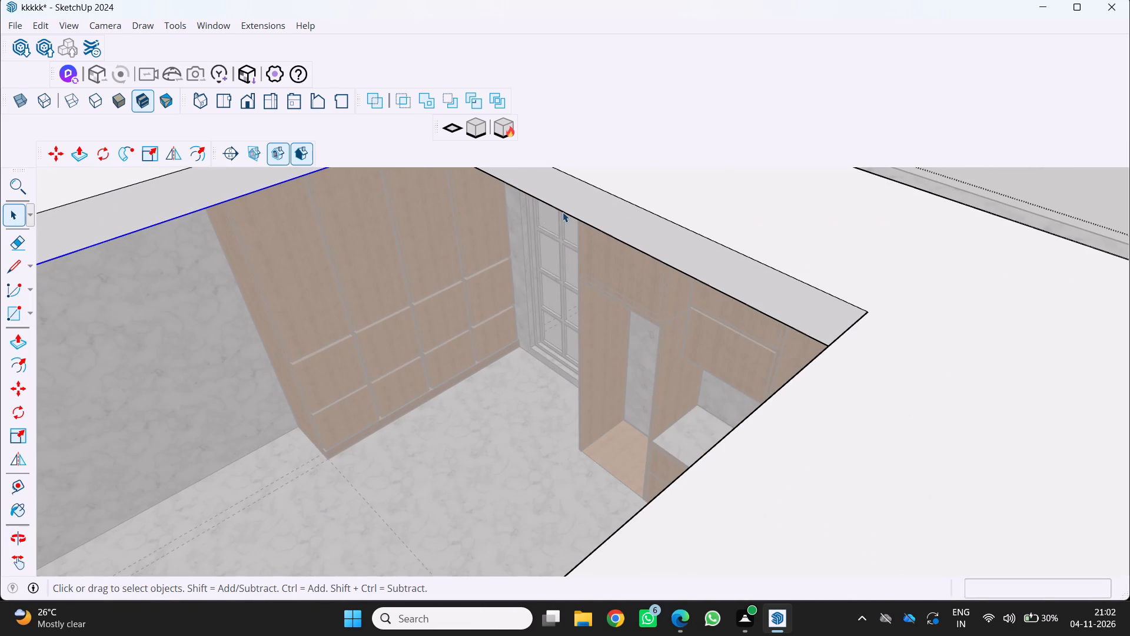
# Copy the ceiling opening's four lower perimeter edges 5 cm upward along its inner faces, starting from the corner vertex.
pyautogui.click(563, 212)
pyautogui.scroll(-8, 569, 223)
pyautogui.scroll(5, 493, 252)
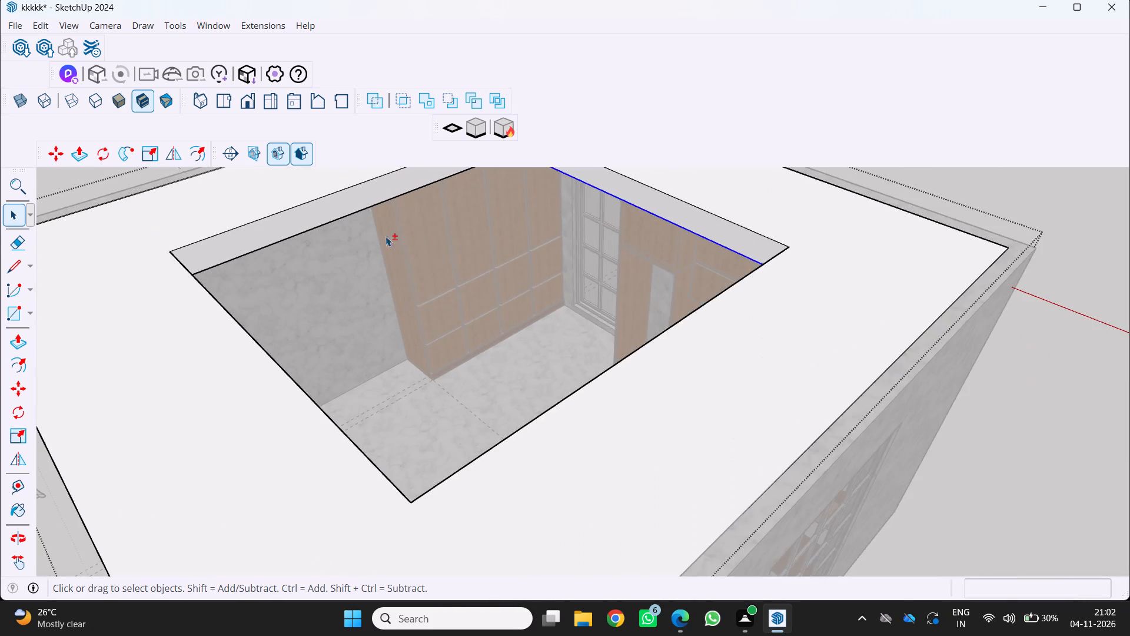
pyautogui.scroll(4, 385, 236)
pyautogui.keyDown('shift'); pyautogui.moveTo(338, 254); pyautogui.dragTo(496, 294, button='middle'); pyautogui.keyUp('shift')
pyautogui.keyDown('shift'); pyautogui.scroll(1, 347, 257); pyautogui.keyUp('shift')
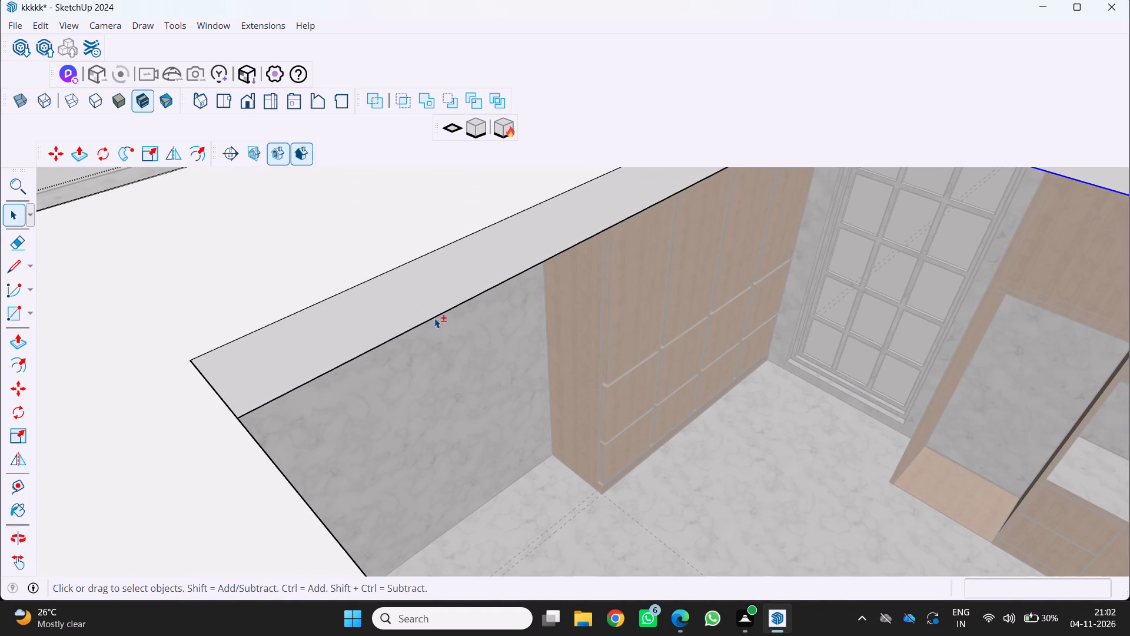
pyautogui.keyDown('shift'); pyautogui.click(433, 317); pyautogui.keyUp('shift')
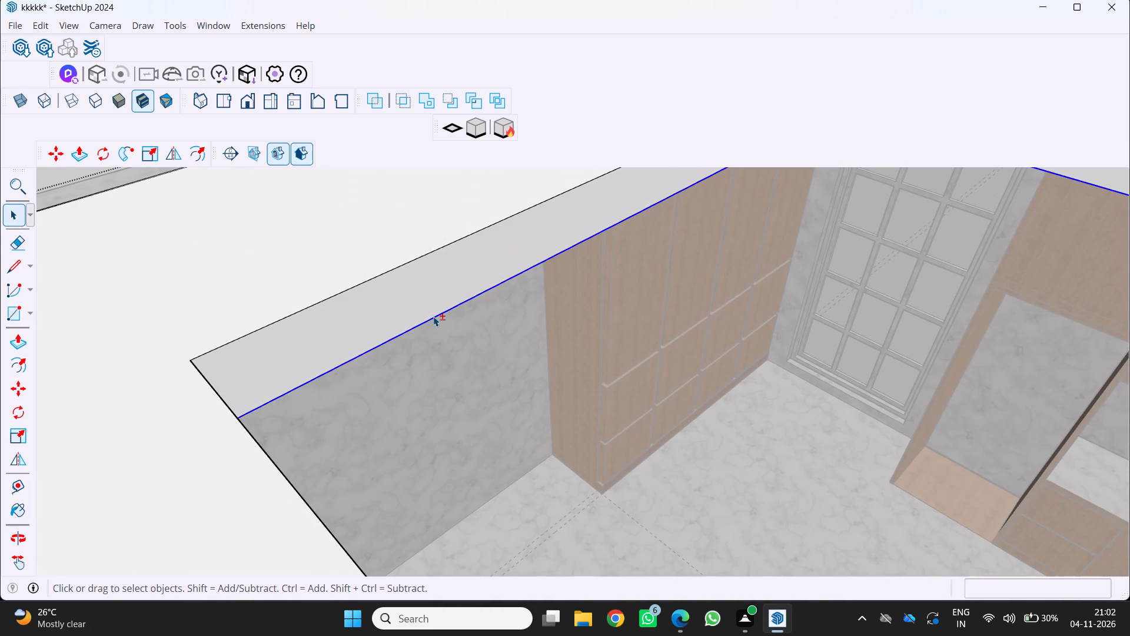
pyautogui.keyDown('shift'); pyautogui.scroll(-12, 431, 316); pyautogui.keyUp('shift')
pyautogui.keyDown('shift'); pyautogui.moveTo(477, 366); pyautogui.dragTo(441, 317, button='middle'); pyautogui.keyUp('shift')
pyautogui.keyDown('shift'); pyautogui.scroll(1, 476, 366); pyautogui.keyUp('shift')
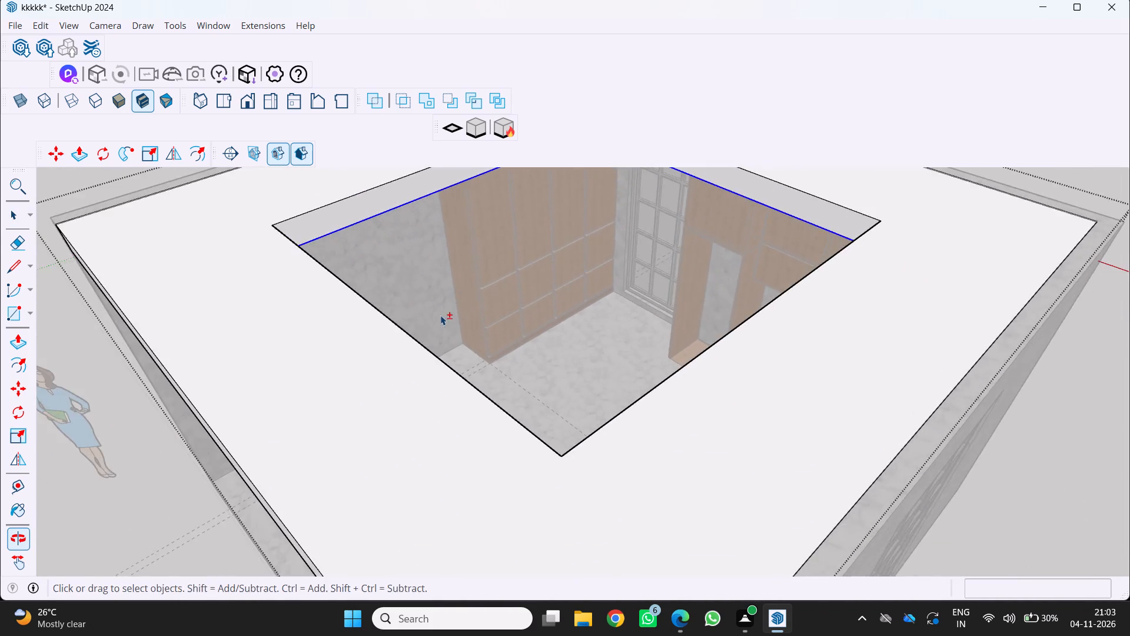
pyautogui.keyDown('shift'); pyautogui.scroll(-7, 445, 314); pyautogui.keyUp('shift')
pyautogui.keyDown('shift'); pyautogui.moveTo(468, 327); pyautogui.dragTo(434, 340, button='middle'); pyautogui.keyUp('shift')
pyautogui.scroll(-7, 437, 334)
pyautogui.moveTo(439, 339); pyautogui.dragTo(305, 357, button='middle')
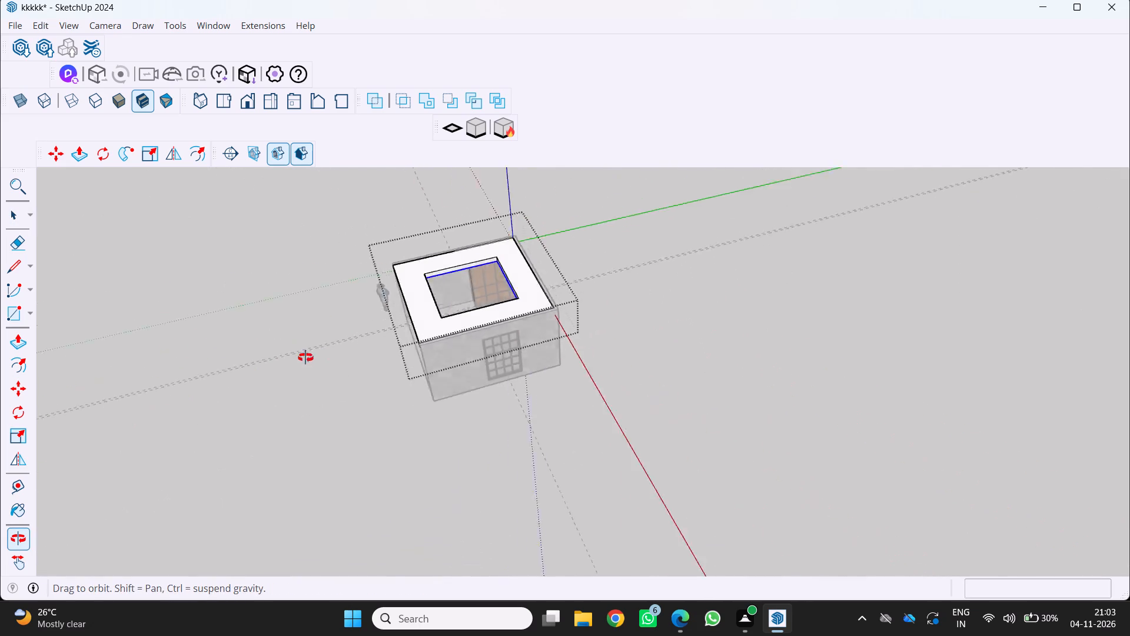
pyautogui.moveTo(305, 357); pyautogui.dragTo(293, 353, button='middle')
pyautogui.scroll(9, 294, 355)
pyautogui.moveTo(452, 293); pyautogui.dragTo(326, 313, button='middle')
pyautogui.scroll(5, 327, 313)
pyautogui.moveTo(514, 310); pyautogui.dragTo(430, 328, button='middle')
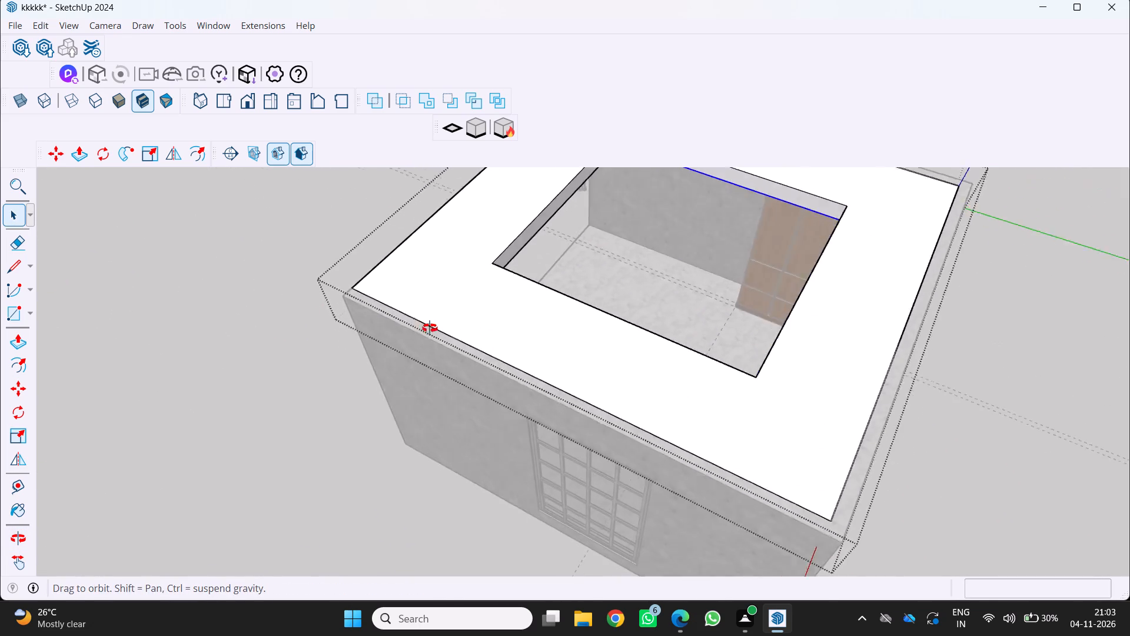
pyautogui.moveTo(430, 328); pyautogui.dragTo(371, 291, button='middle')
pyautogui.scroll(3, 371, 291)
pyautogui.moveTo(531, 284); pyautogui.dragTo(372, 279, button='middle')
pyautogui.scroll(-2, 374, 281)
pyautogui.moveTo(497, 327); pyautogui.dragTo(325, 322, button='middle')
pyautogui.middleClick(335, 316)
pyautogui.keyDown('shift'); pyautogui.scroll(4, 380, 289); pyautogui.keyUp('shift')
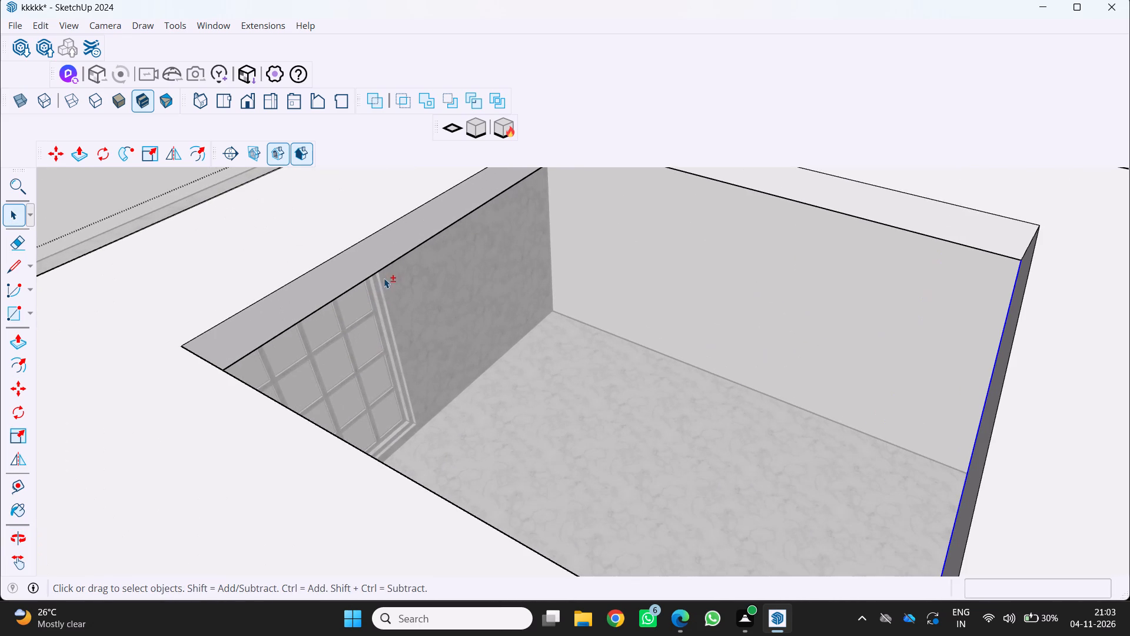
pyautogui.keyDown('shift'); pyautogui.click(370, 276); pyautogui.keyUp('shift')
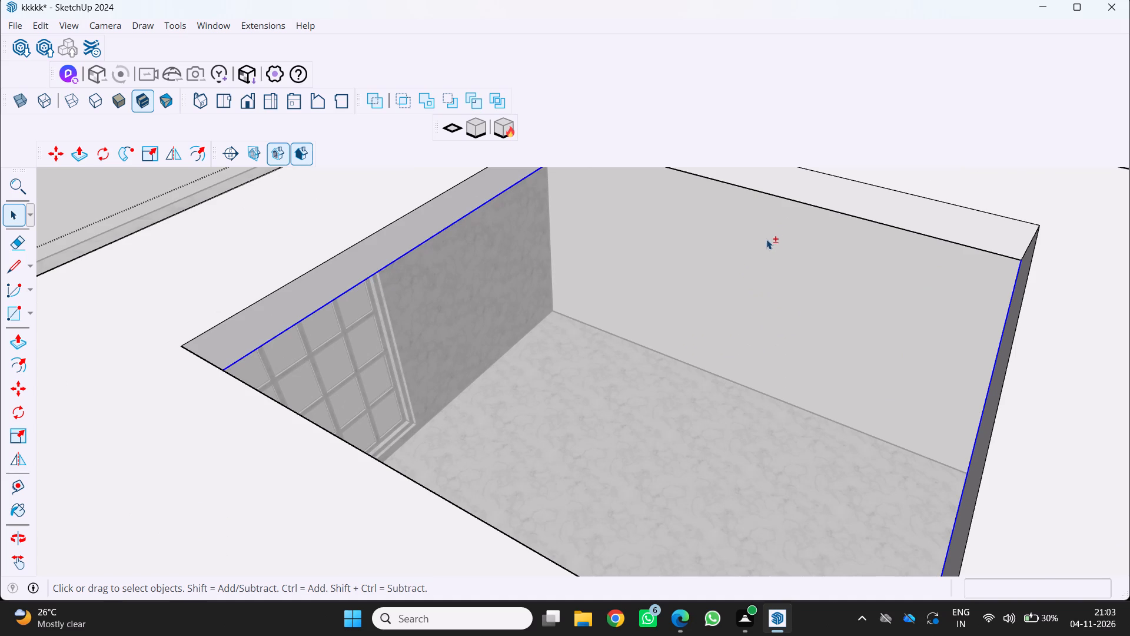
pyautogui.keyDown('shift'); pyautogui.scroll(2, 774, 230); pyautogui.keyUp('shift')
pyautogui.keyDown('shift'); pyautogui.click(818, 200); pyautogui.keyUp('shift')
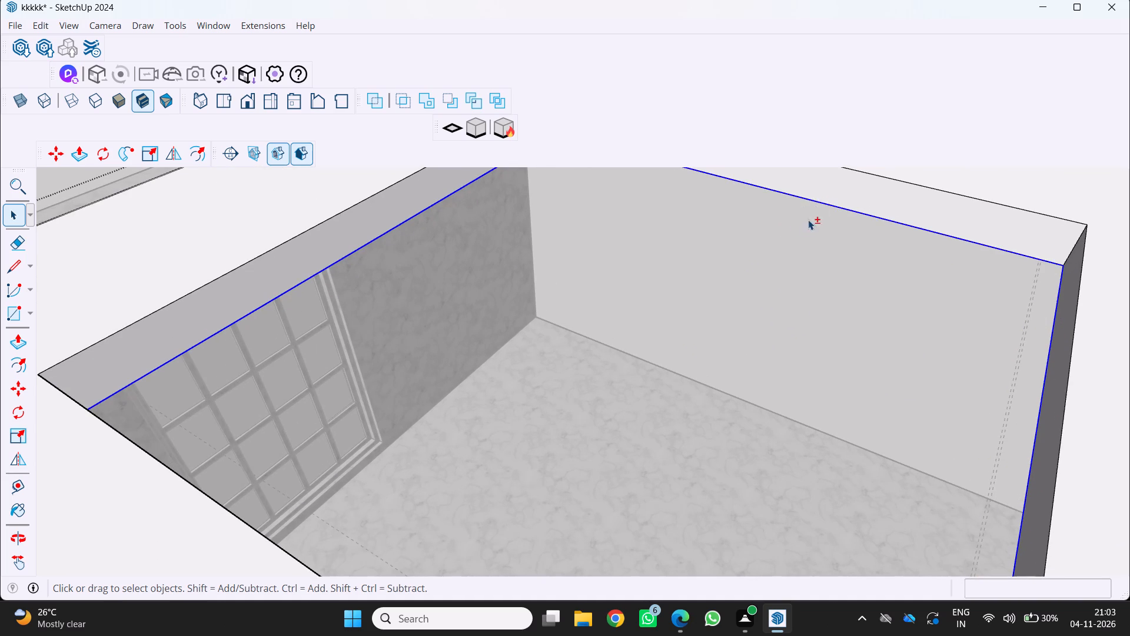
pyautogui.keyDown('shift'); pyautogui.scroll(-4, 790, 236); pyautogui.keyUp('shift')
pyautogui.press('m')
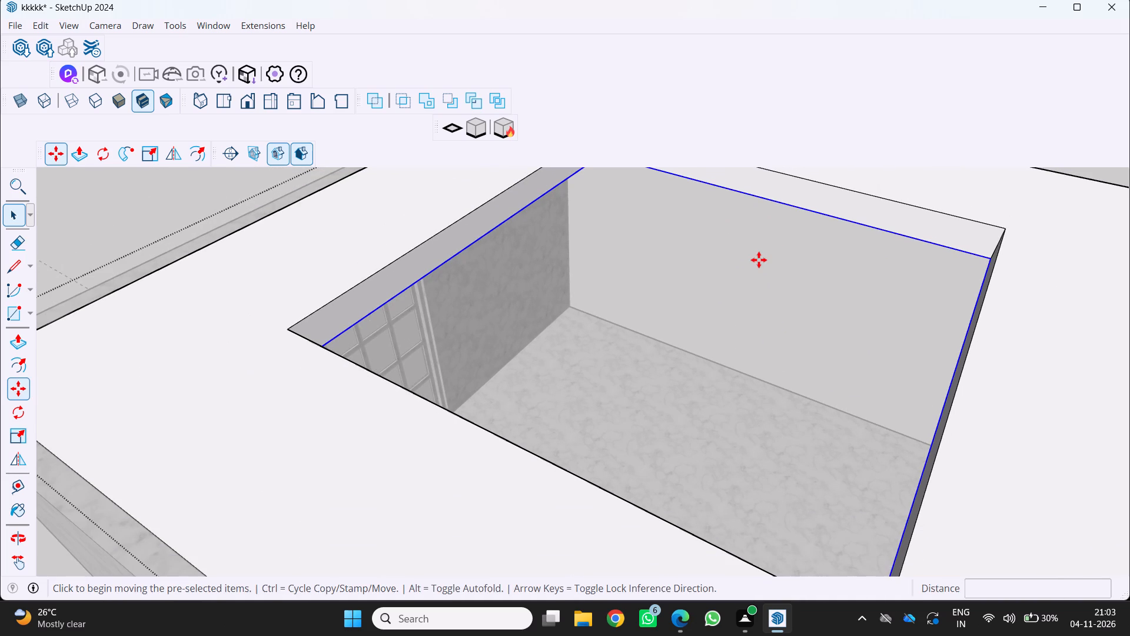
pyautogui.scroll(2, 896, 250)
pyautogui.moveTo(911, 259); pyautogui.dragTo(992, 281, button='middle')
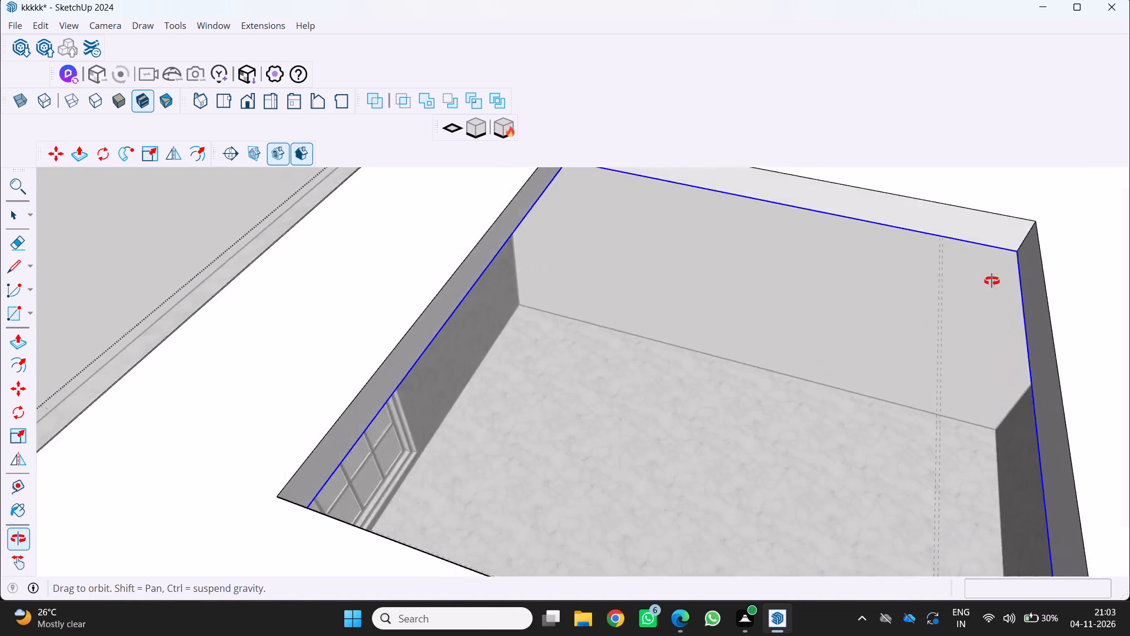
pyautogui.moveTo(992, 281); pyautogui.dragTo(1031, 259, button='middle')
pyautogui.scroll(-2, 983, 236)
pyautogui.moveTo(975, 241); pyautogui.dragTo(945, 258, button='middle')
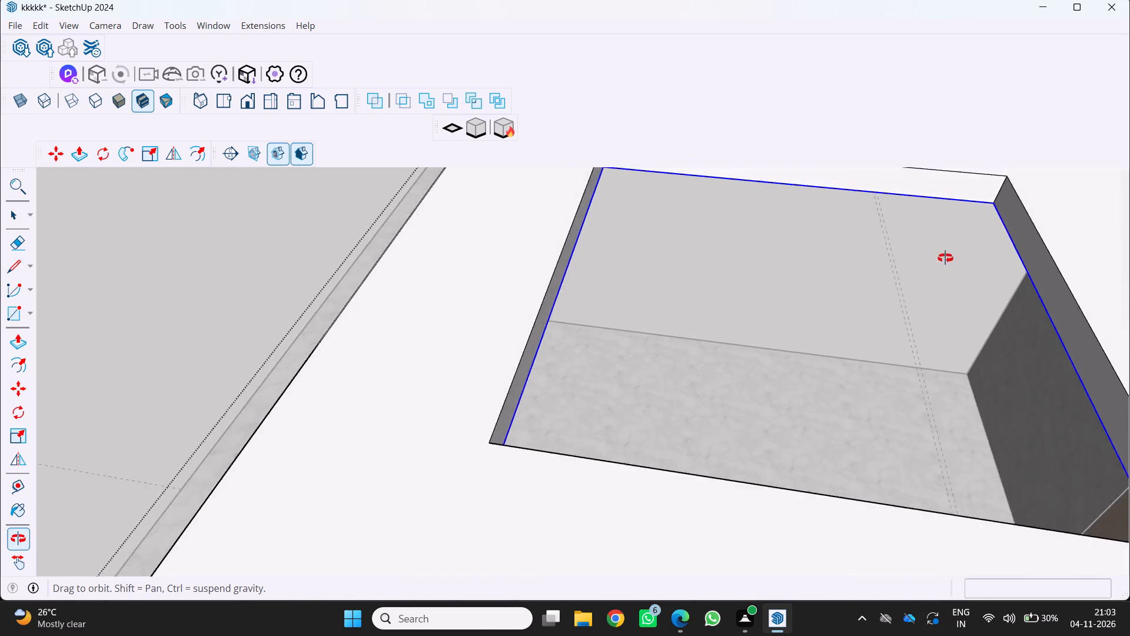
pyautogui.moveTo(945, 258); pyautogui.dragTo(845, 314, button='middle')
pyautogui.scroll(-3, 845, 314)
pyautogui.scroll(3, 797, 390)
pyautogui.middleClick(783, 430)
pyautogui.scroll(2, 587, 287)
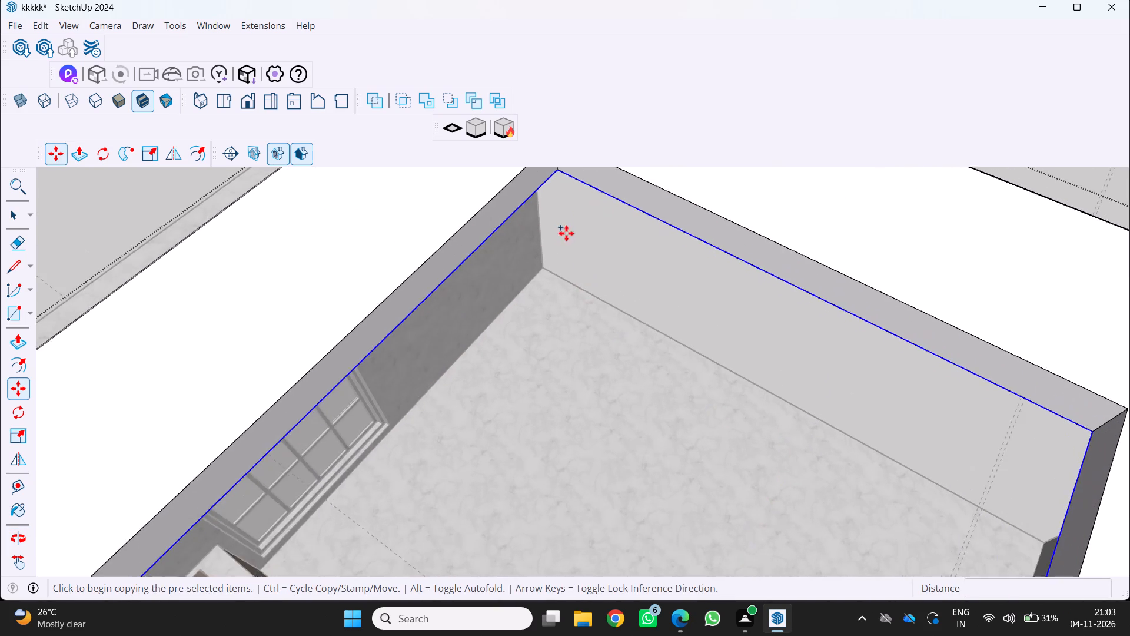
pyautogui.moveTo(564, 232); pyautogui.dragTo(560, 300, button='middle')
pyautogui.scroll(8, 531, 291)
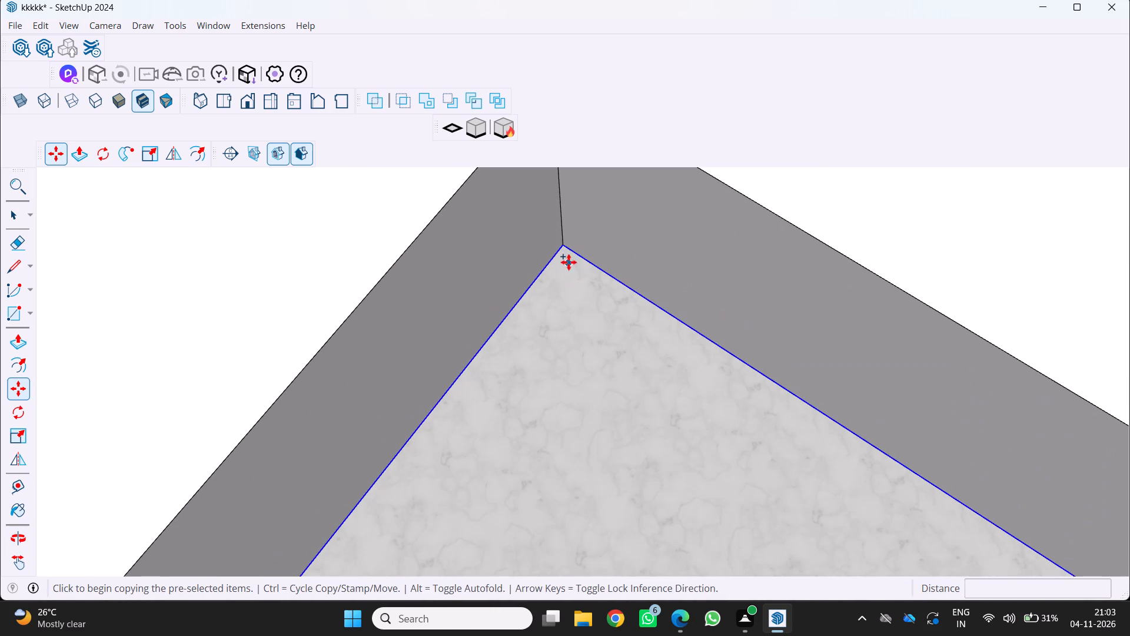
pyautogui.click(564, 246)
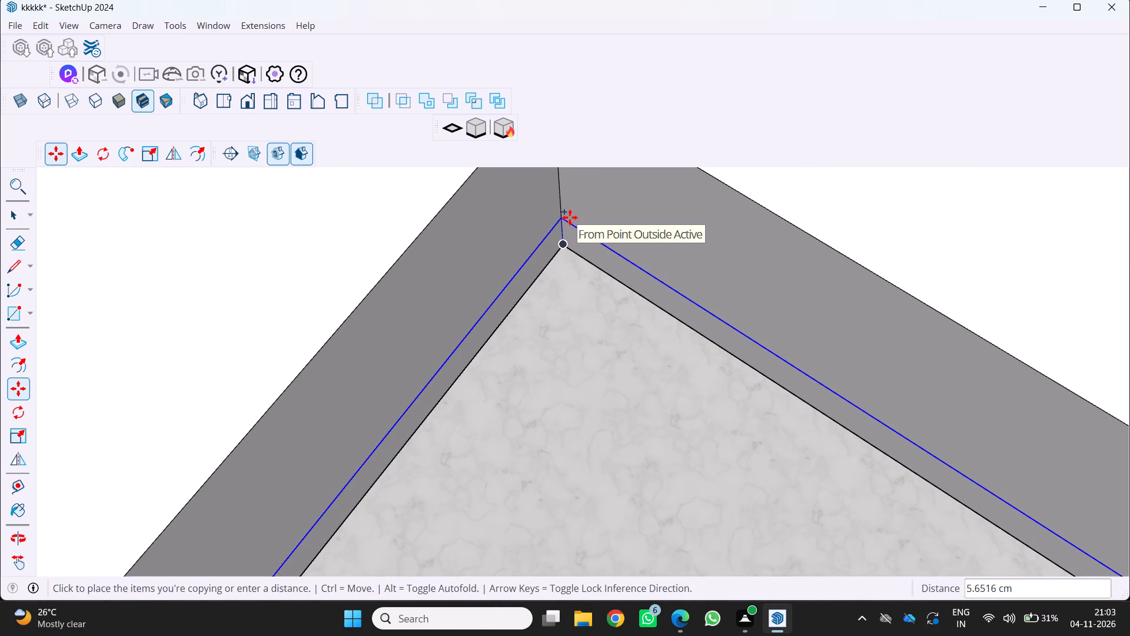
pyautogui.press('5')
pyautogui.press('Return')
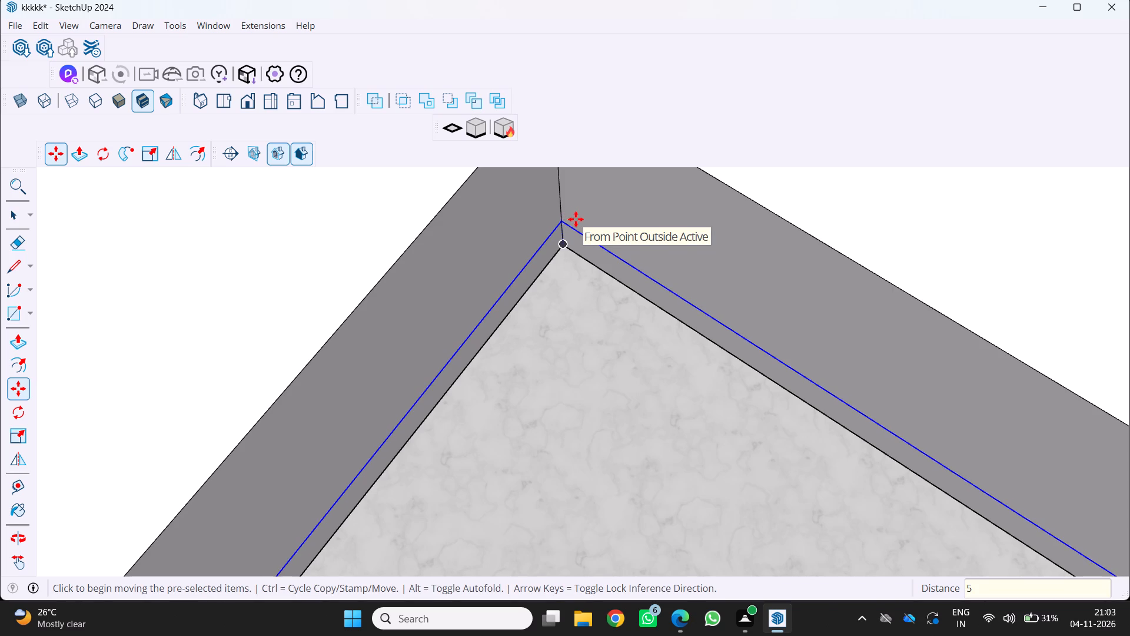
# Push/Pull the narrow lower strip on the opening's open-front side about 13.4 cm inward to form a ledge.
pyautogui.scroll(-3, 503, 359)
pyautogui.scroll(1, 515, 349)
pyautogui.moveTo(510, 348); pyautogui.dragTo(574, 271, button='middle')
pyautogui.middleClick(574, 271)
pyautogui.scroll(-6, 574, 271)
pyautogui.moveTo(467, 377); pyautogui.dragTo(454, 348, button='middle')
pyautogui.scroll(-3, 454, 347)
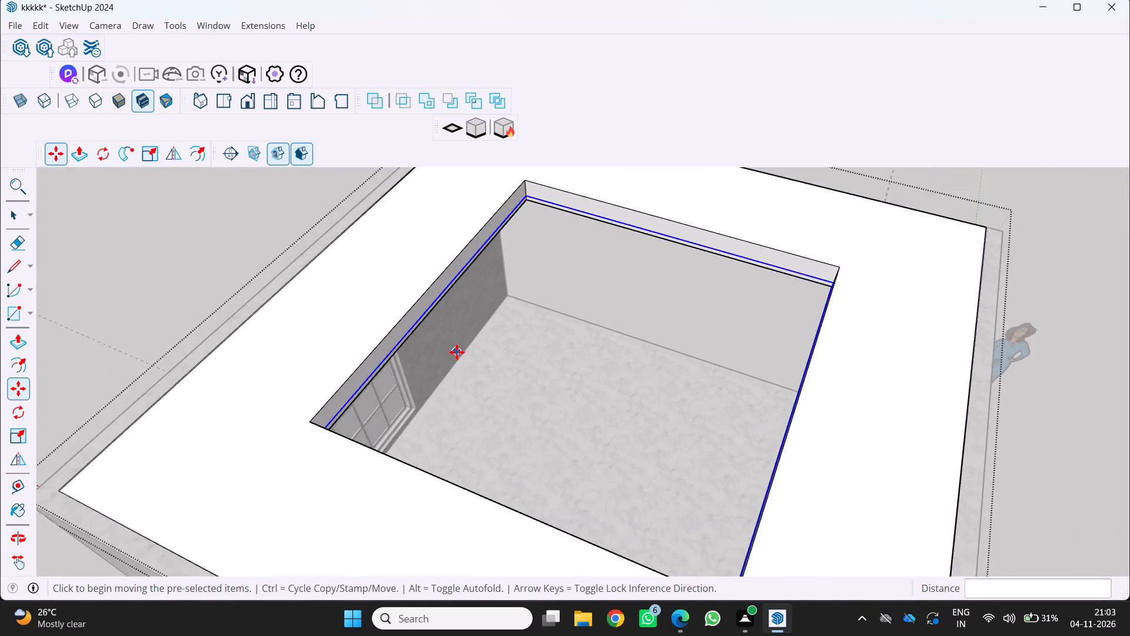
pyautogui.scroll(-2, 457, 352)
pyautogui.moveTo(458, 355); pyautogui.dragTo(530, 312, button='middle')
pyautogui.scroll(3, 573, 257)
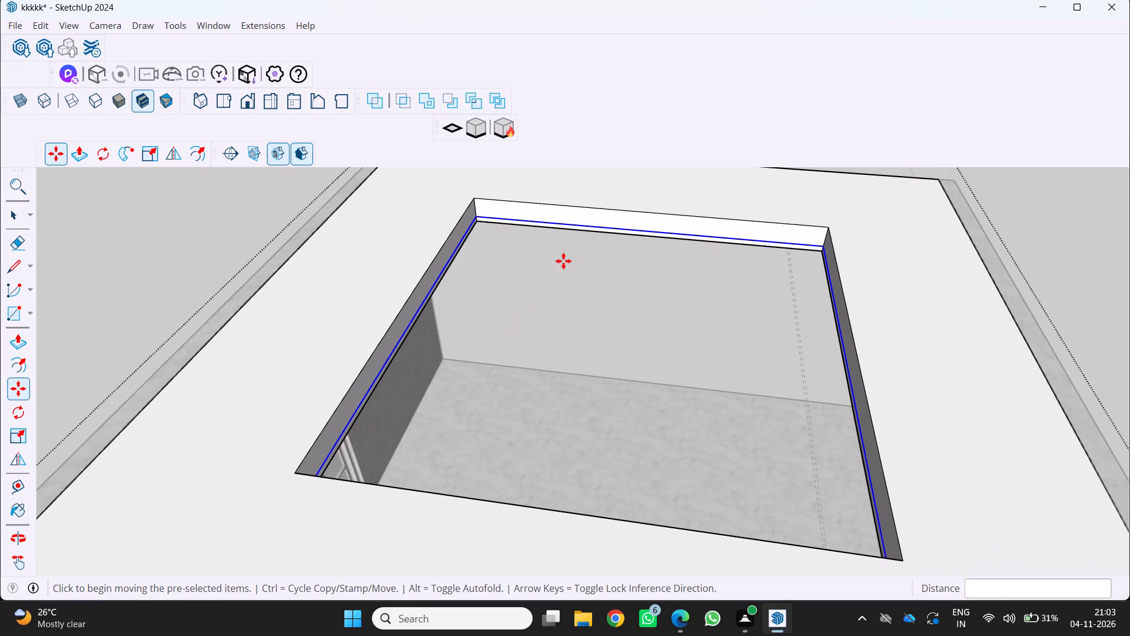
pyautogui.press('p')
pyautogui.scroll(3, 647, 216)
pyautogui.click(583, 230)
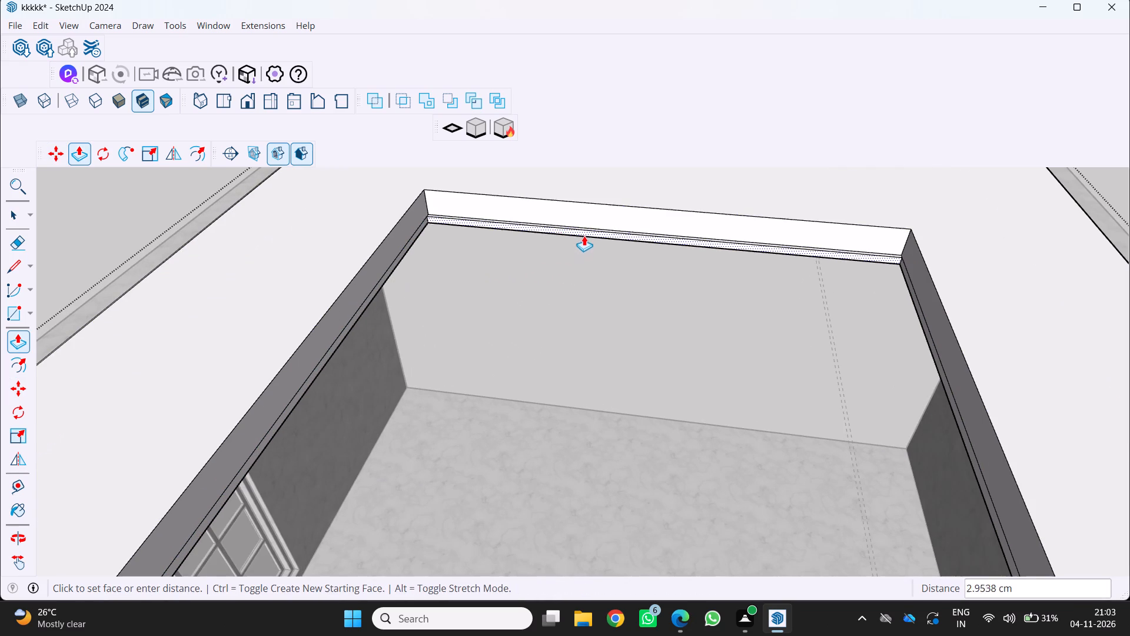
pyautogui.click(582, 241)
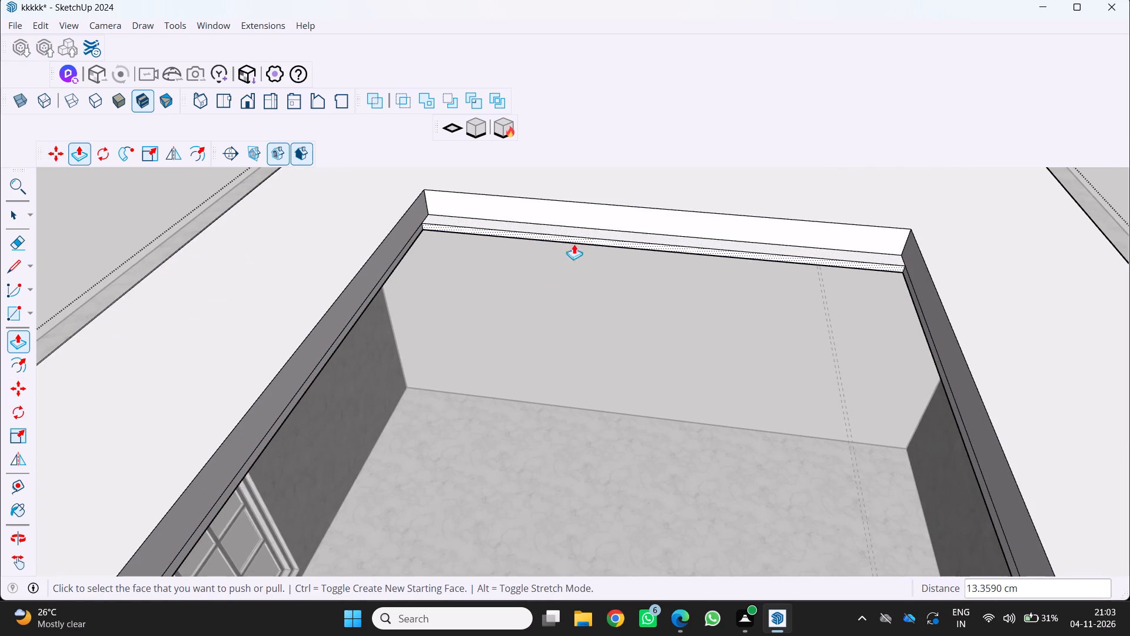
# Push/Pull the lower strip on the window side opposite the tall wardrobe about 8.2 cm inward.
pyautogui.scroll(1, 450, 291)
pyautogui.scroll(-2, 98, 552)
pyautogui.scroll(5, 165, 514)
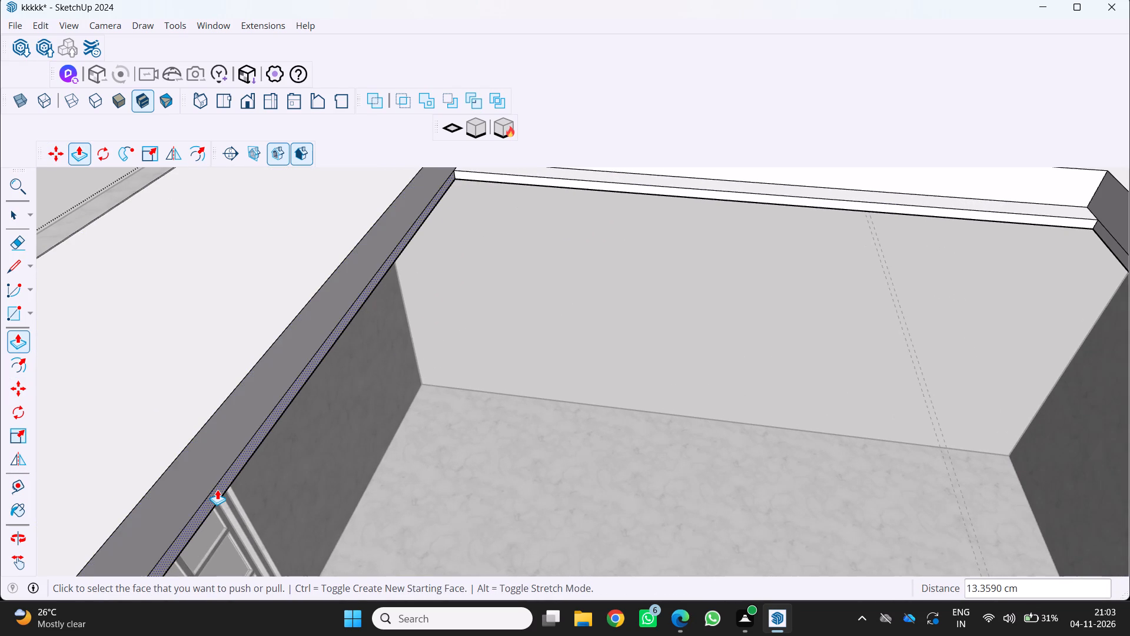
pyautogui.click(217, 489)
pyautogui.click(240, 501)
# Push/Pull the lower strip above the marble wall and tall wardrobe about 12.7 cm inward.
pyautogui.scroll(-4, 251, 496)
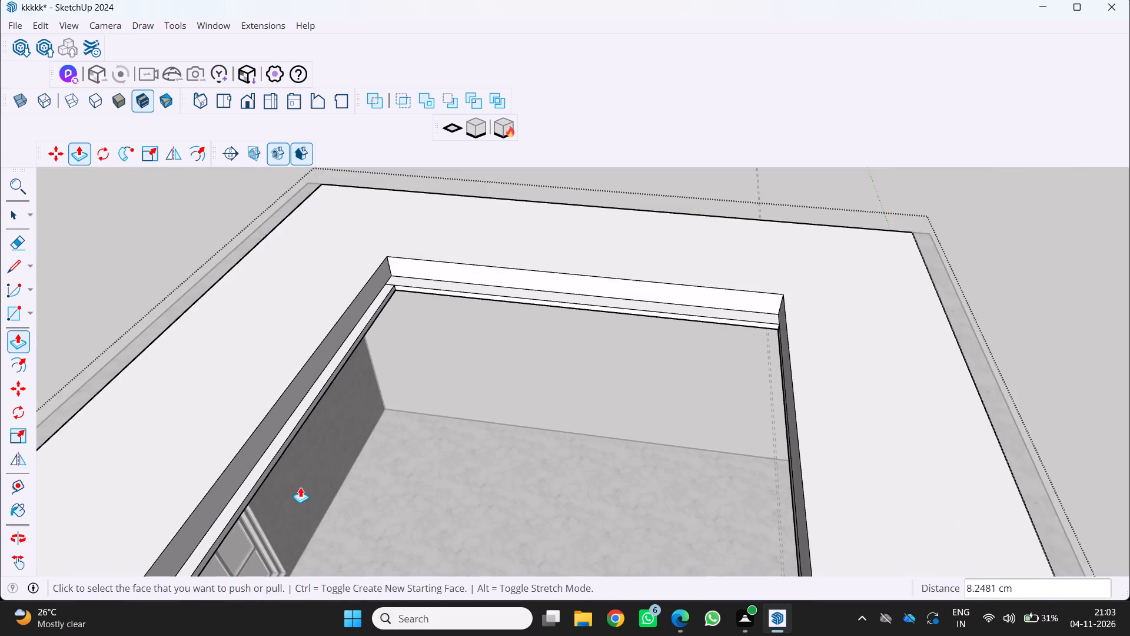
pyautogui.scroll(-3, 300, 487)
pyautogui.moveTo(367, 485); pyautogui.dragTo(646, 460, button='middle')
pyautogui.scroll(3, 1027, 71)
pyautogui.scroll(6, 847, 218)
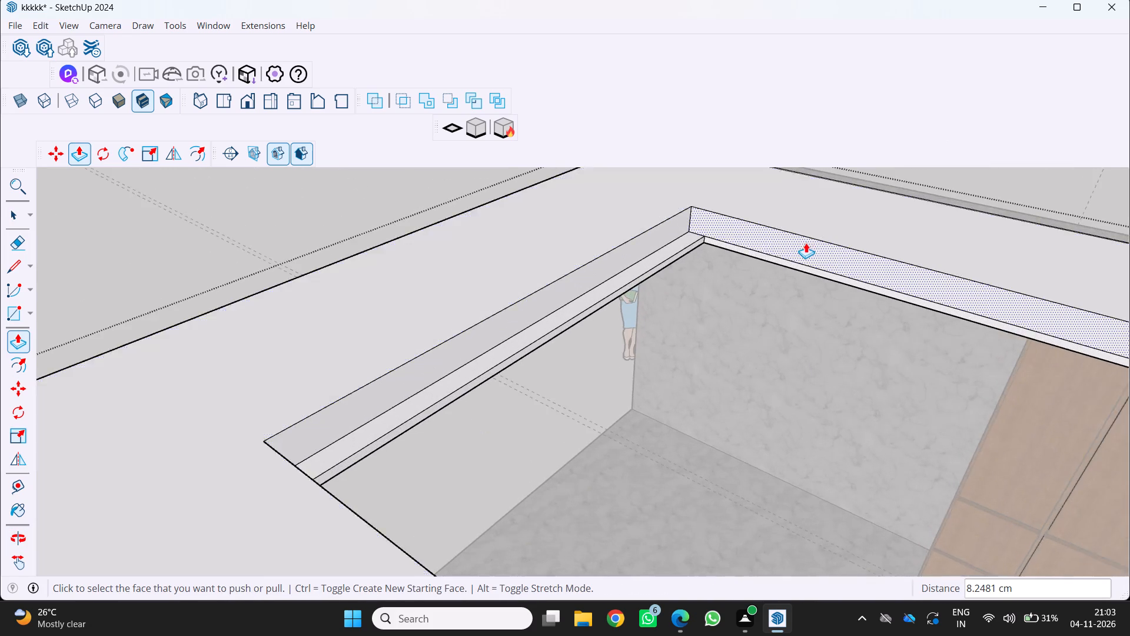
pyautogui.scroll(4, 760, 250)
pyautogui.click(755, 257)
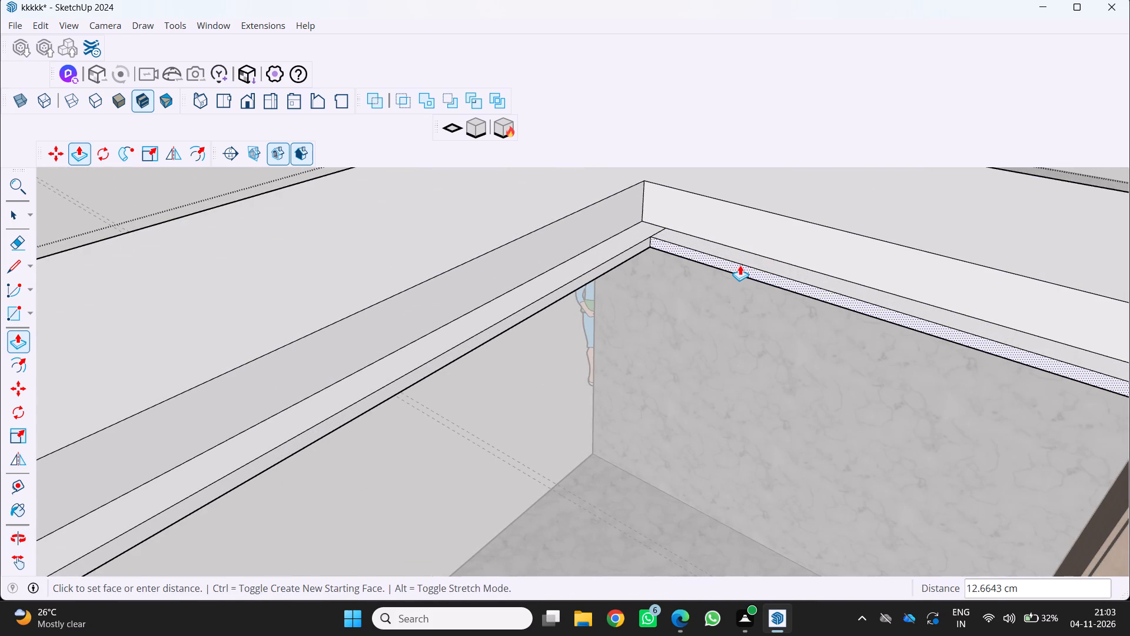
pyautogui.click(740, 265)
# Push/Pull the lower strip on the remaining side, above the window beside the wardrobe, about 9 cm inward.
pyautogui.scroll(-10, 743, 264)
pyautogui.moveTo(766, 363); pyautogui.dragTo(880, 403, button='middle')
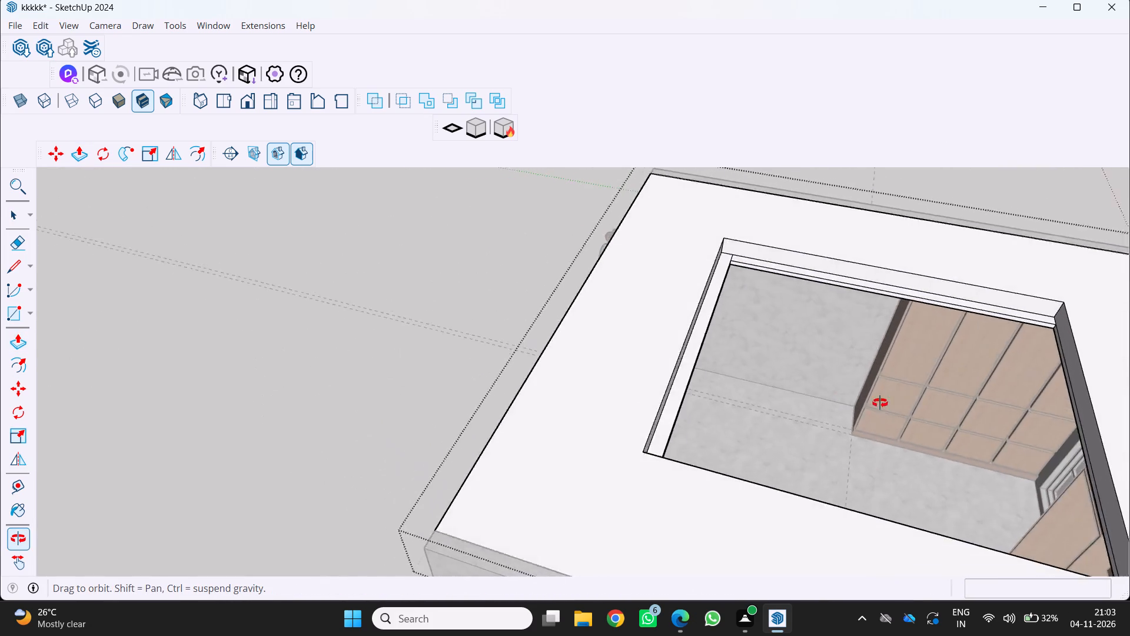
pyautogui.moveTo(880, 403); pyautogui.dragTo(898, 400, button='middle')
pyautogui.scroll(5, 955, 360)
pyautogui.scroll(3, 1081, 284)
pyautogui.click(1100, 294)
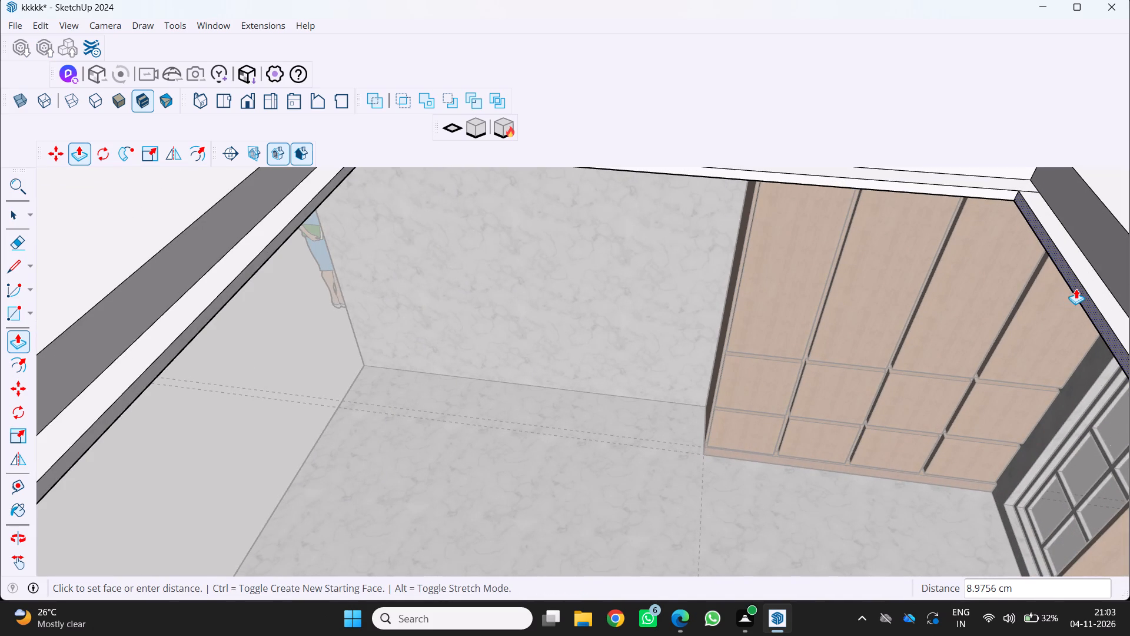
pyautogui.click(1076, 289)
# Erase the seam edges across the ledge at the two corners along the marble-and-wardrobe side of the ceiling opening.
pyautogui.scroll(-10, 975, 315)
pyautogui.moveTo(820, 316); pyautogui.dragTo(860, 297, button='middle')
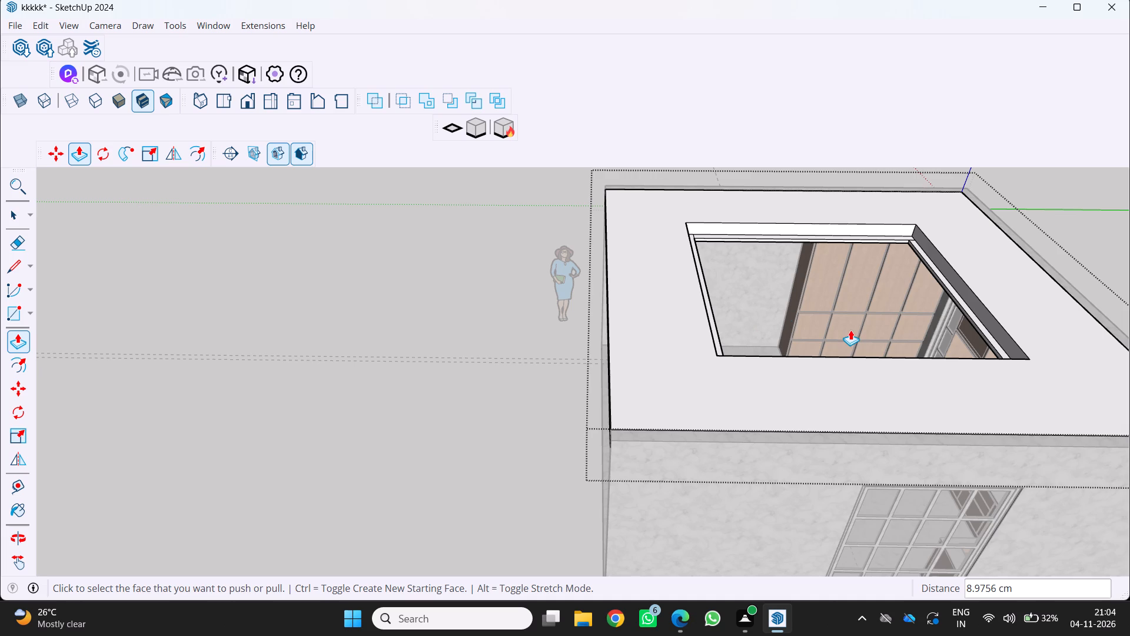
pyautogui.moveTo(753, 276); pyautogui.dragTo(652, 219, button='middle')
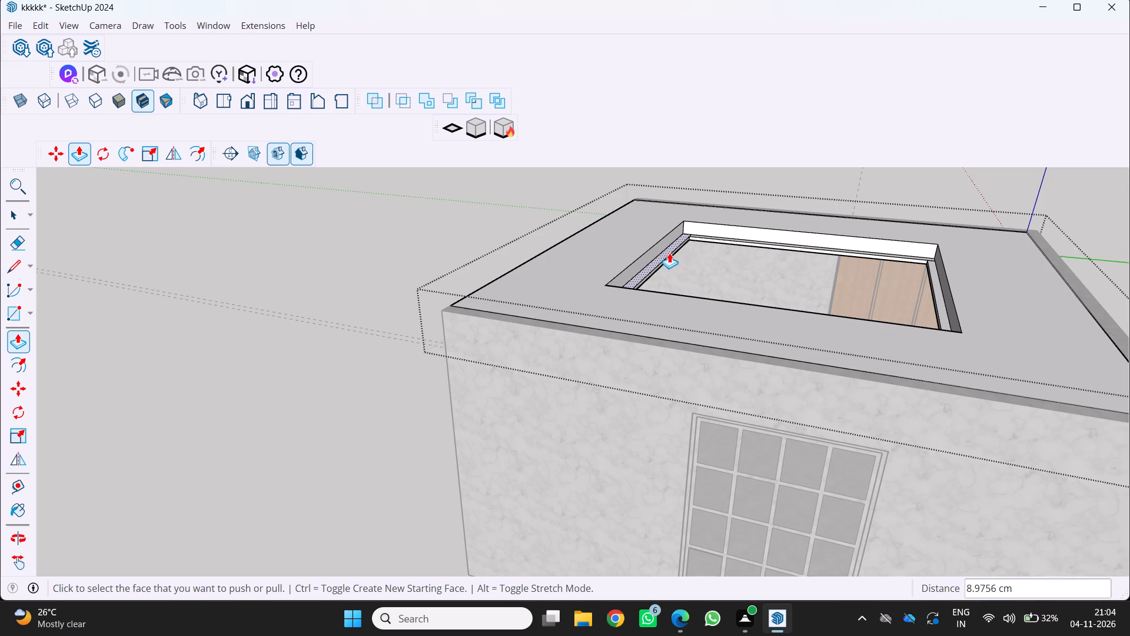
pyautogui.scroll(8, 666, 246)
pyautogui.moveTo(682, 221); pyautogui.dragTo(683, 259, button='middle')
pyautogui.middleClick(683, 259)
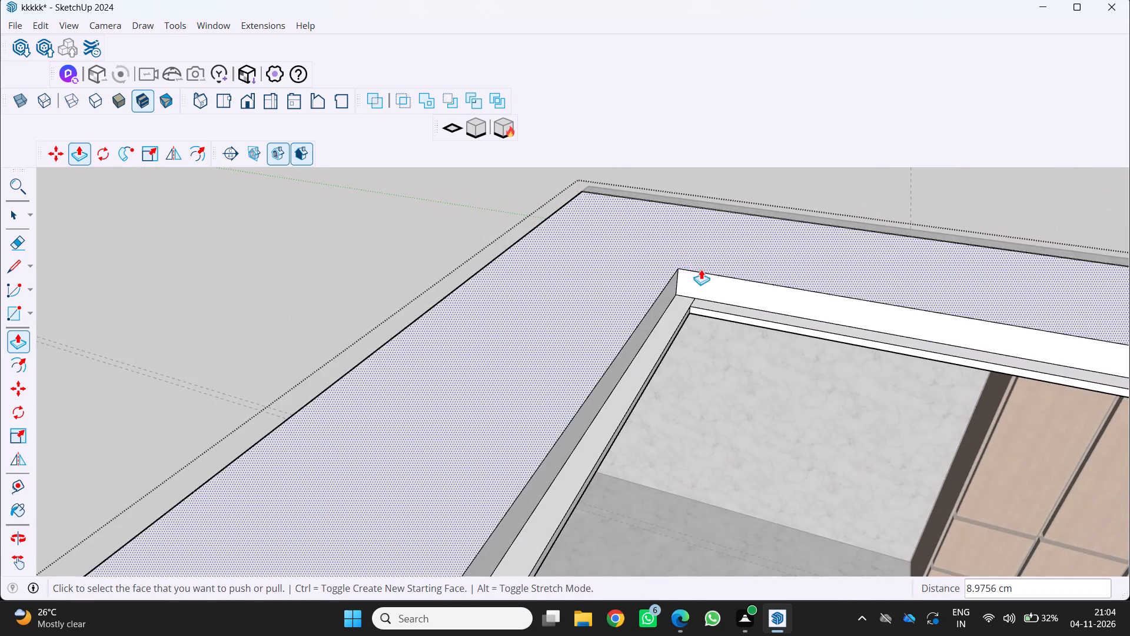
pyautogui.scroll(4, 692, 279)
pyautogui.press('e')
pyautogui.scroll(3, 706, 309)
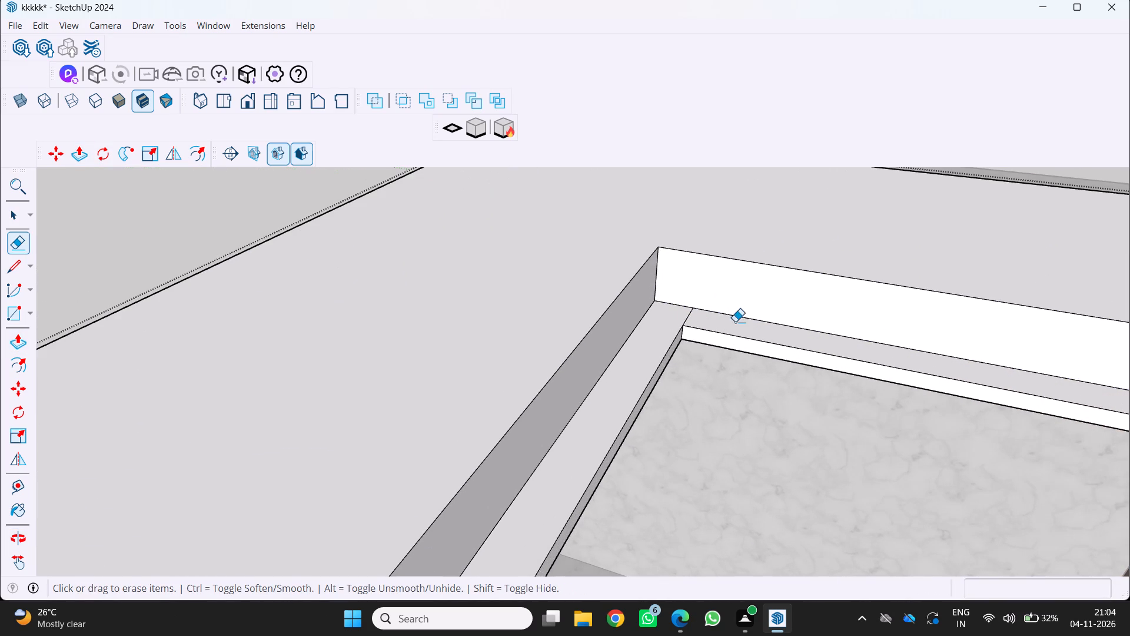
pyautogui.click(687, 316)
pyautogui.scroll(-10, 690, 306)
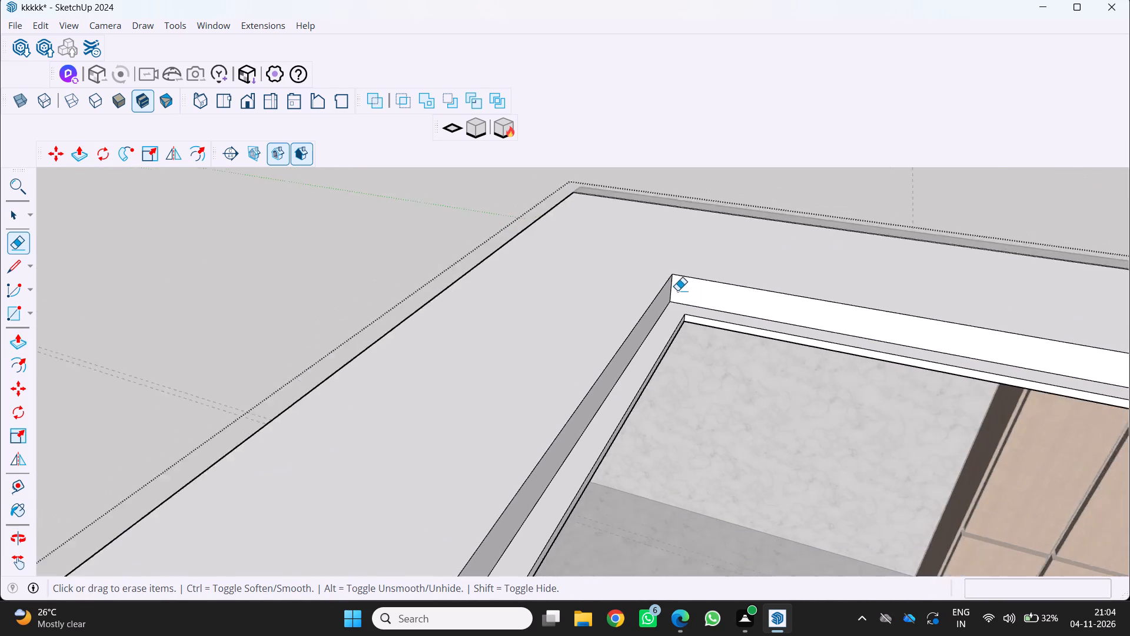
pyautogui.scroll(-1, 677, 290)
pyautogui.scroll(-4, 760, 313)
pyautogui.scroll(13, 918, 350)
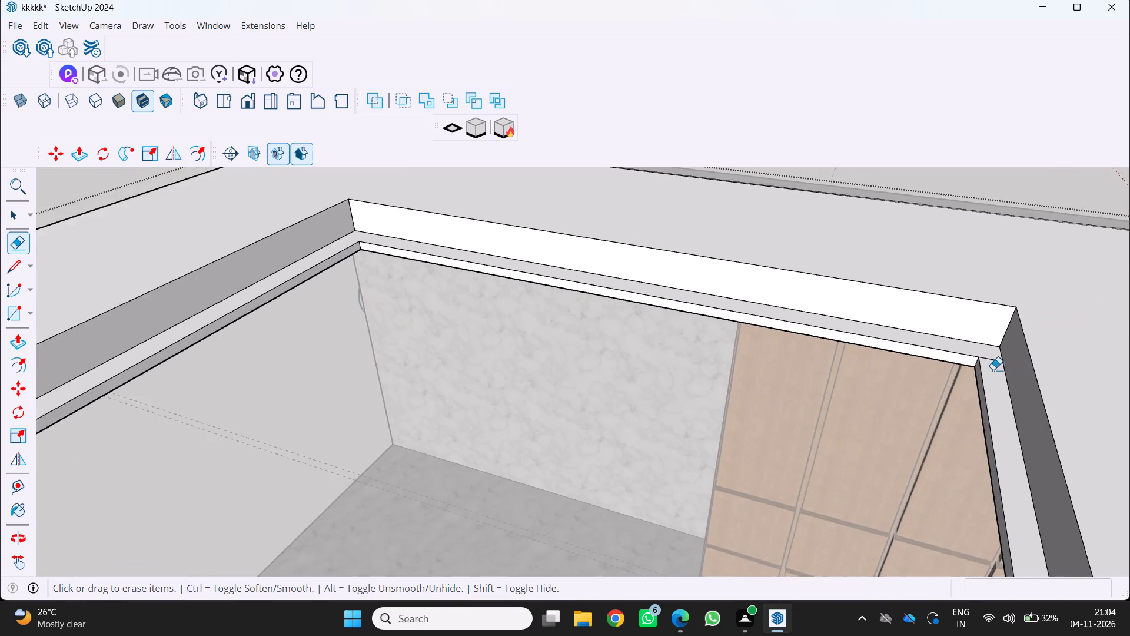
pyautogui.scroll(3, 993, 370)
pyautogui.click(991, 354)
# Erase the seam edges across the ledge at the two corners along the window side opposite the tall wardrobe.
pyautogui.scroll(-11, 998, 343)
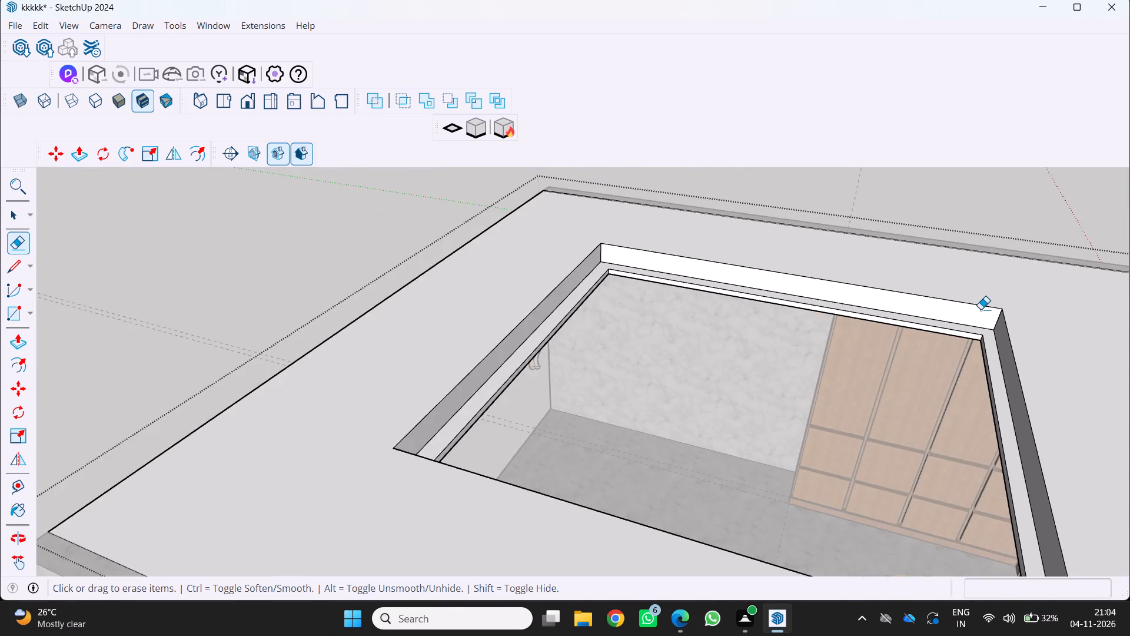
pyautogui.scroll(-7, 981, 309)
pyautogui.scroll(4, 1014, 428)
pyautogui.keyDown('shift'); pyautogui.moveTo(994, 443); pyautogui.dragTo(993, 442, button='middle'); pyautogui.keyUp('shift')
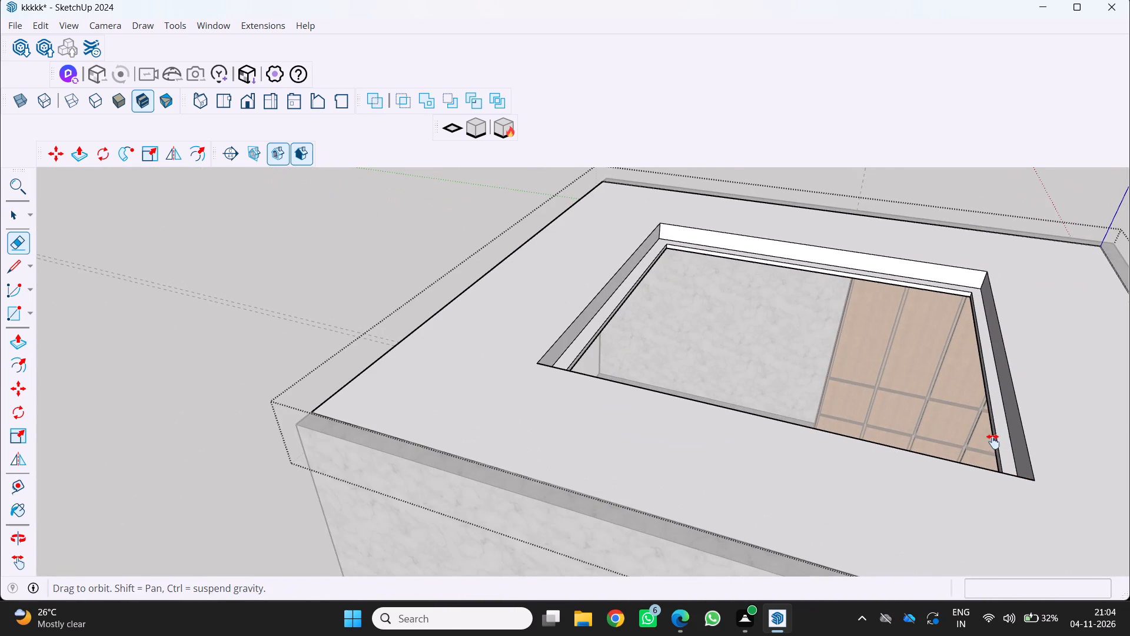
pyautogui.keyDown('shift'); pyautogui.moveTo(993, 442); pyautogui.dragTo(908, 337, button='middle'); pyautogui.keyUp('shift')
pyautogui.keyDown('shift'); pyautogui.scroll(4, 917, 347); pyautogui.keyUp('shift')
pyautogui.moveTo(885, 418); pyautogui.dragTo(853, 527, button='middle')
pyautogui.middleClick(853, 527)
pyautogui.scroll(5, 966, 326)
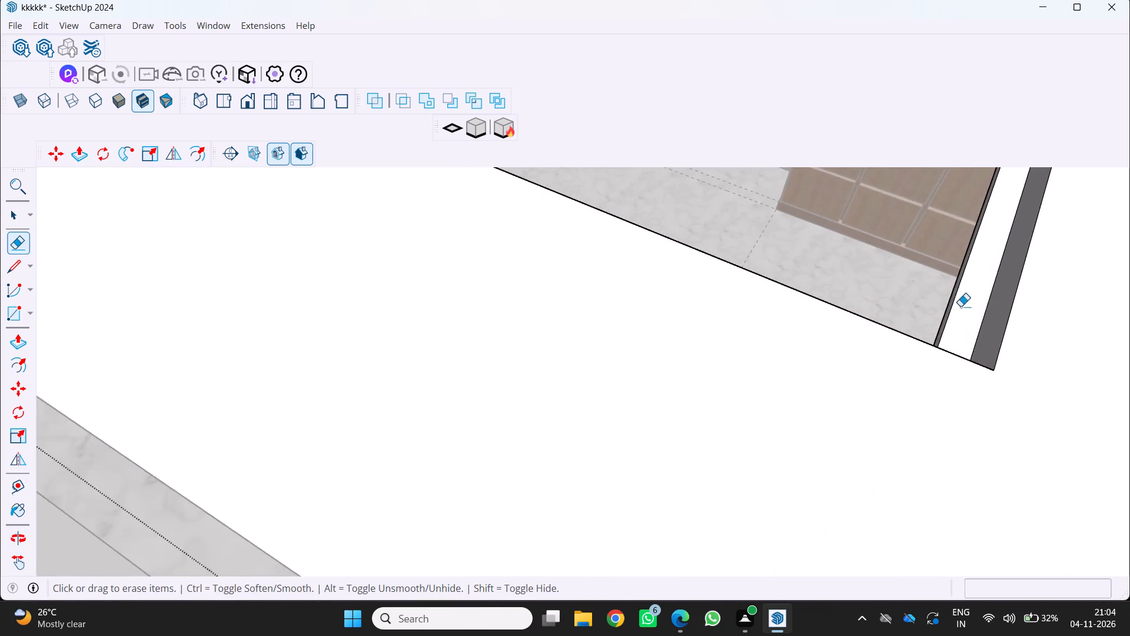
pyautogui.scroll(6, 960, 306)
pyautogui.moveTo(951, 338); pyautogui.dragTo(913, 410, button='middle')
pyautogui.middleClick(913, 410)
pyautogui.scroll(4, 885, 488)
pyautogui.moveTo(837, 525); pyautogui.dragTo(693, 579, button='middle')
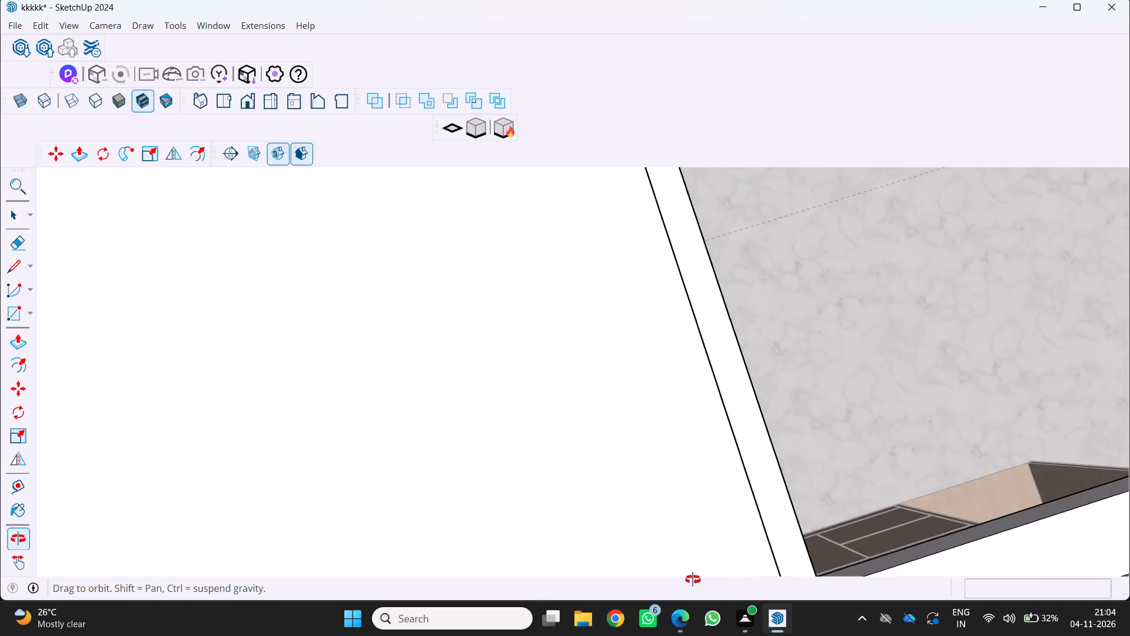
pyautogui.moveTo(693, 579); pyautogui.dragTo(797, 492, button='middle')
pyautogui.middleClick(797, 492)
pyautogui.scroll(5, 846, 509)
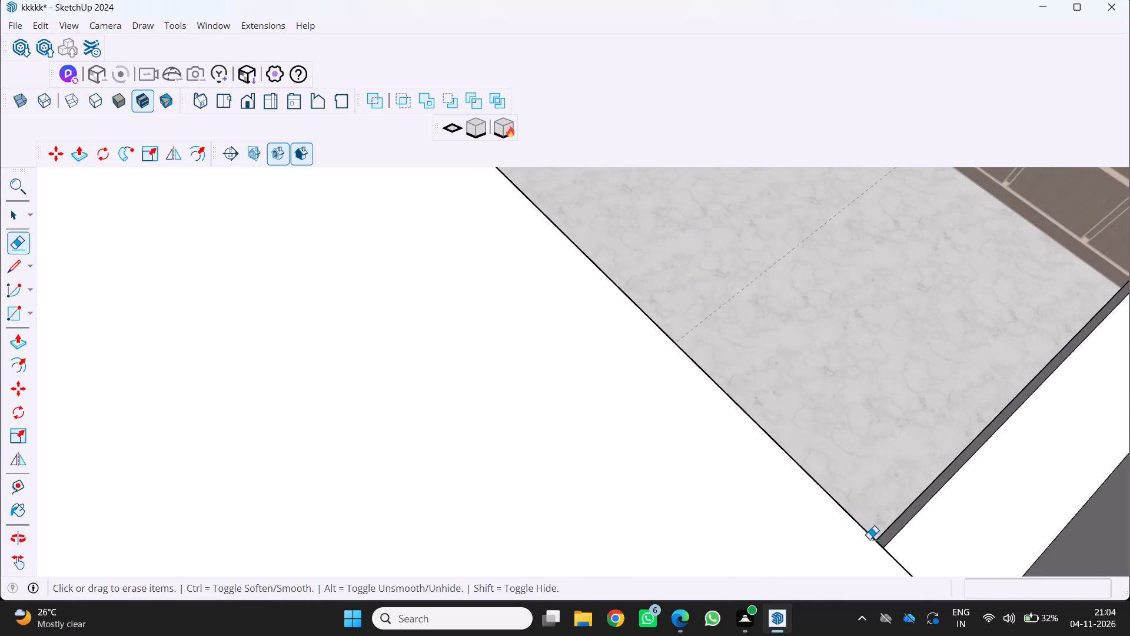
pyautogui.moveTo(852, 542); pyautogui.dragTo(320, 264, button='middle')
pyautogui.moveTo(320, 264); pyautogui.dragTo(491, 347, button='middle')
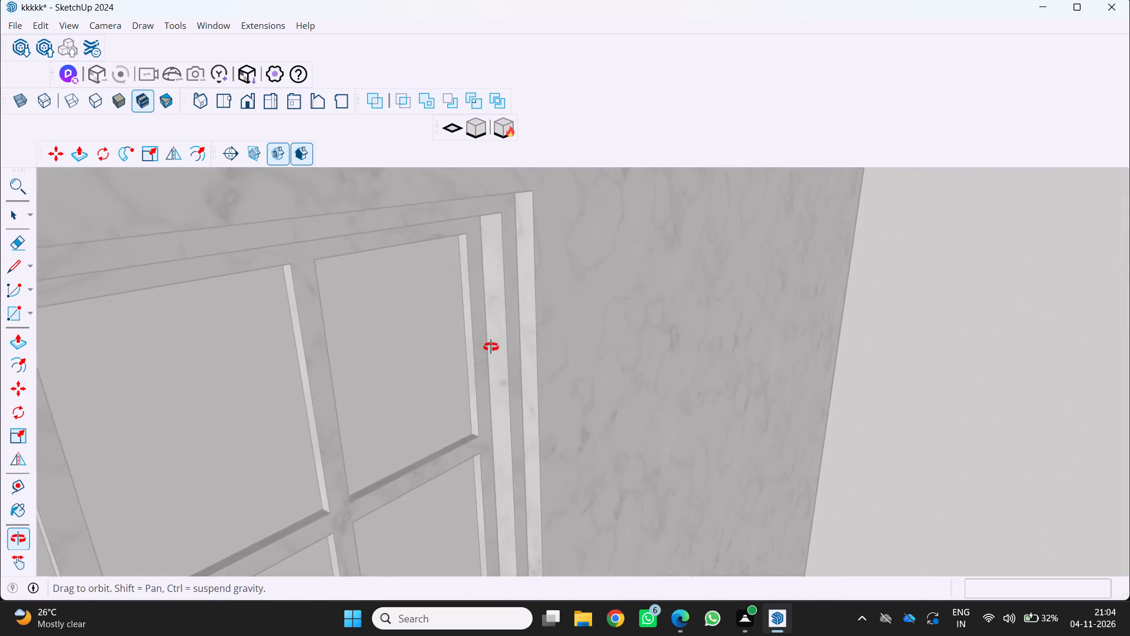
pyautogui.moveTo(491, 347); pyautogui.dragTo(486, 348, button='middle')
pyautogui.scroll(-18, 488, 348)
pyautogui.scroll(1, 455, 328)
pyautogui.moveTo(455, 328); pyautogui.dragTo(398, 364, button='middle')
pyautogui.middleClick(397, 364)
pyautogui.scroll(2, 225, 442)
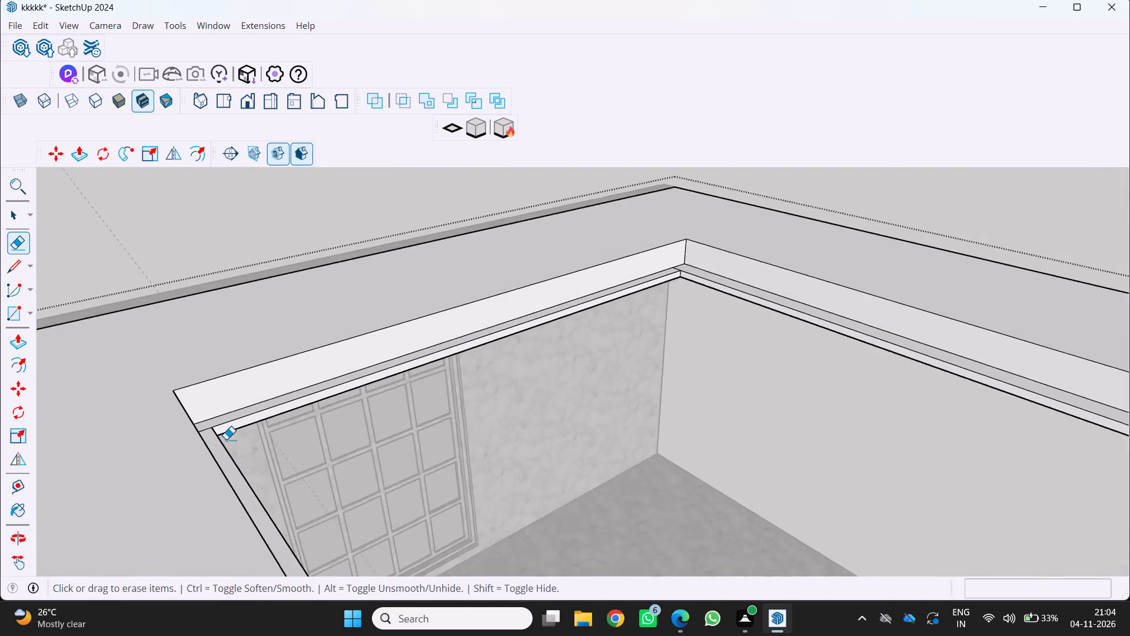
pyautogui.scroll(6, 226, 439)
pyautogui.click(180, 419)
pyautogui.scroll(-5, 322, 361)
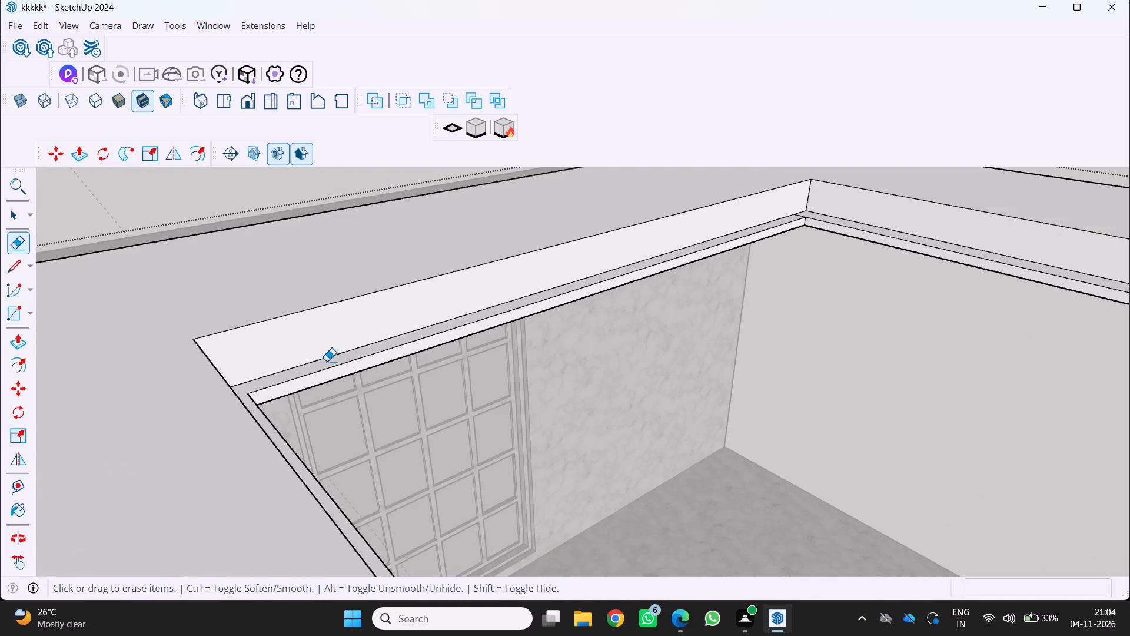
pyautogui.scroll(7, 801, 208)
pyautogui.click(796, 220)
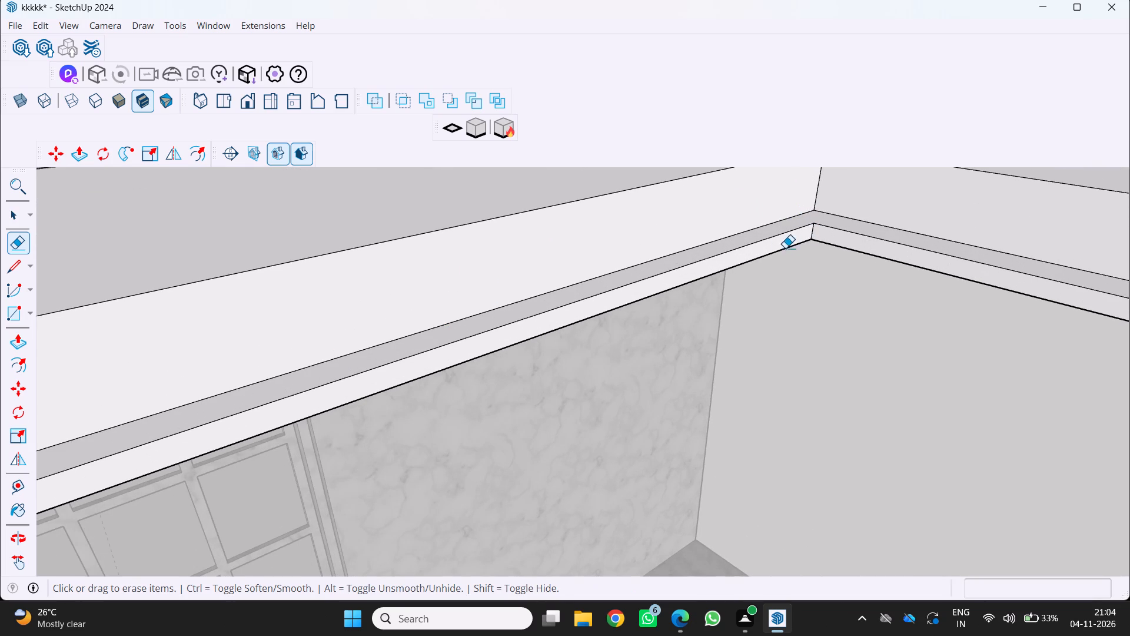
# Push/Pull the ledge's lower strip on the window side opposite the tall wardrobe about 2.9 cm.
pyautogui.press('p')
pyautogui.click(755, 251)
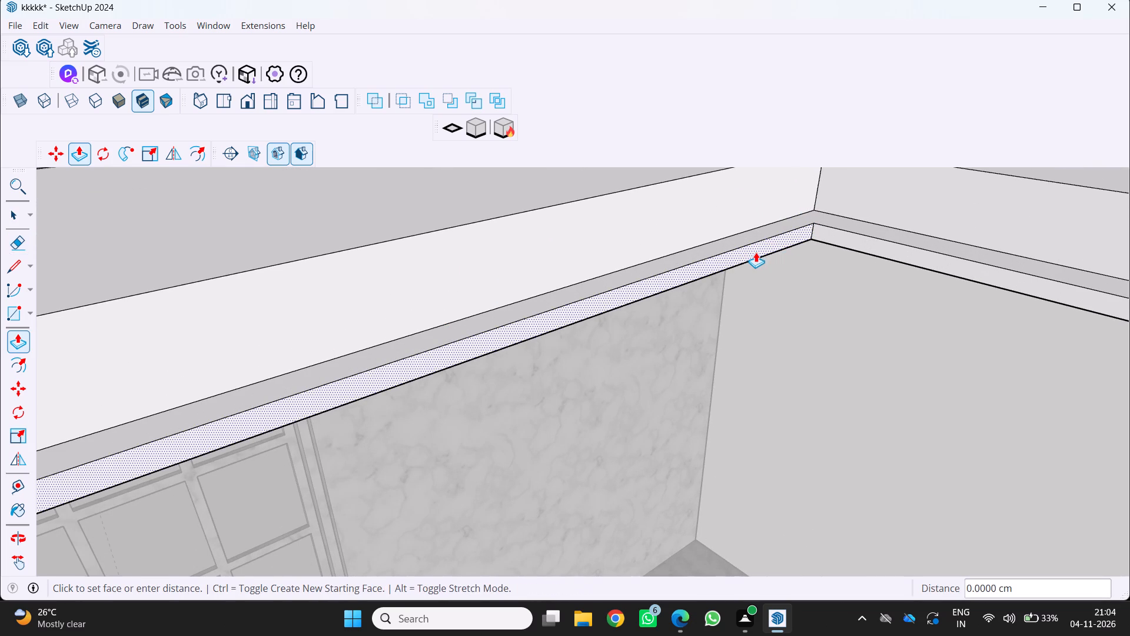
pyautogui.click(763, 253)
# Close the ceiling group to finish editing it.
pyautogui.scroll(-11, 757, 267)
pyautogui.moveTo(711, 310); pyautogui.dragTo(787, 312, button='middle')
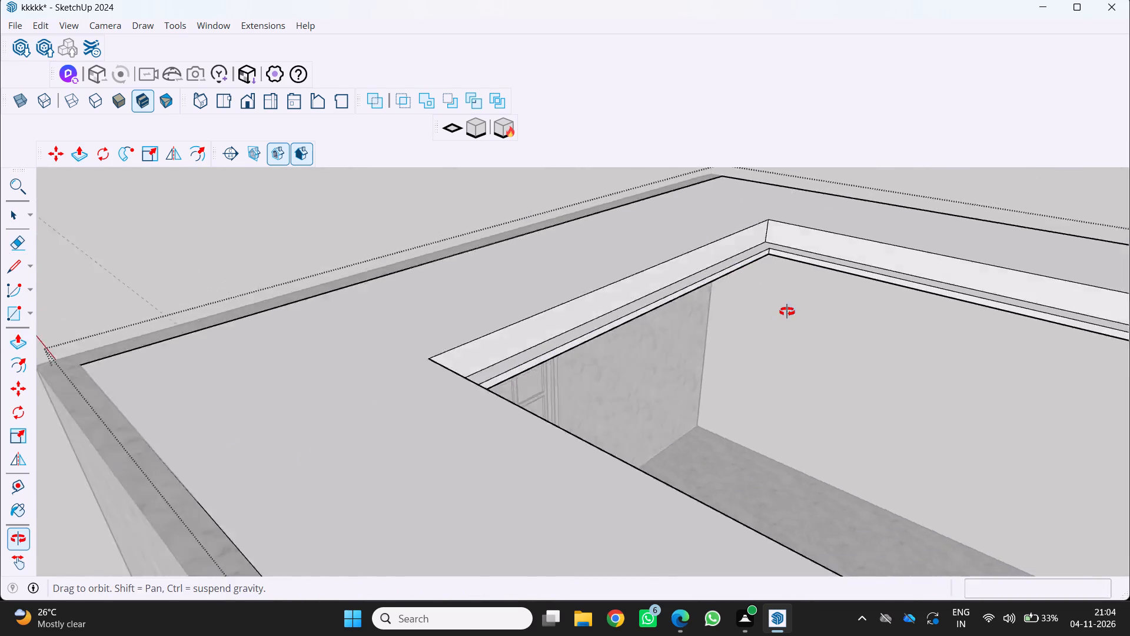
pyautogui.moveTo(787, 312); pyautogui.dragTo(812, 306, button='middle')
pyautogui.middleClick(813, 304)
pyautogui.scroll(-10, 813, 304)
pyautogui.moveTo(771, 302); pyautogui.dragTo(893, 274, button='middle')
pyautogui.scroll(-3, 856, 285)
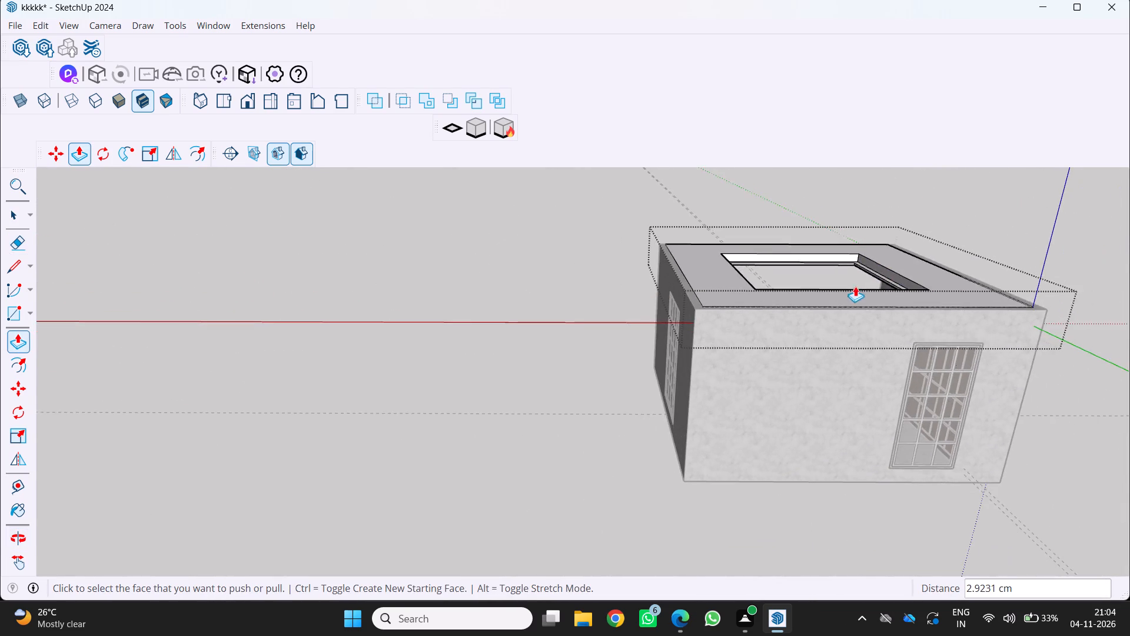
pyautogui.moveTo(852, 287); pyautogui.dragTo(1008, 292, button='middle')
pyautogui.middleClick(1008, 292)
pyautogui.moveTo(1008, 290); pyautogui.dragTo(1001, 283, button='middle')
pyautogui.scroll(2, 807, 257)
pyautogui.moveTo(789, 267); pyautogui.dragTo(1125, 241, button='middle')
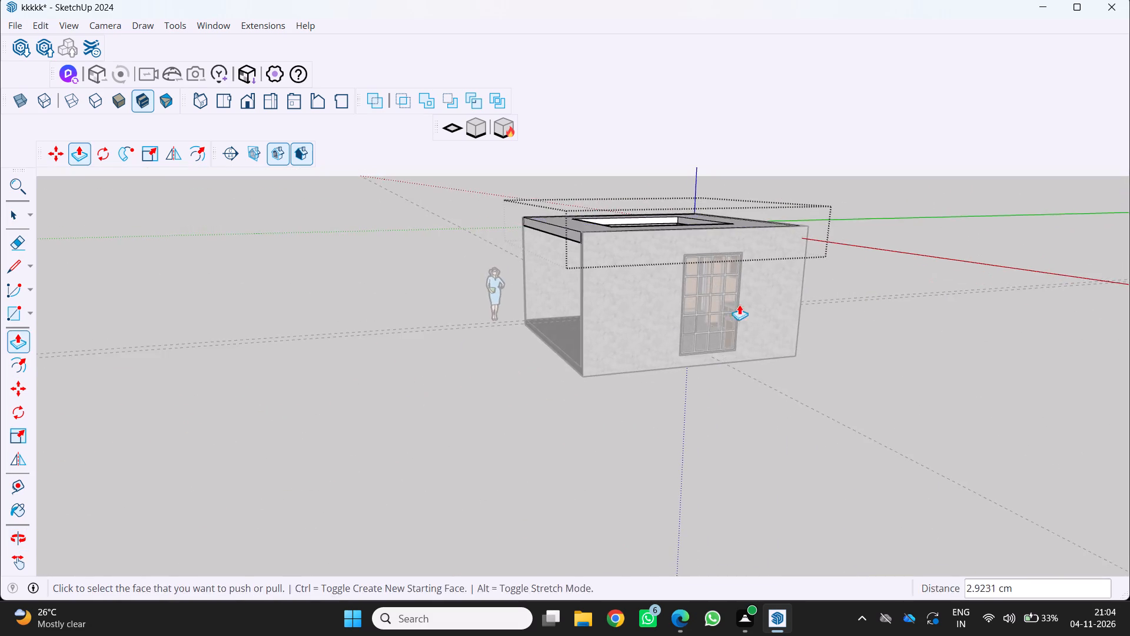
pyautogui.moveTo(674, 309); pyautogui.dragTo(945, 289, button='middle')
pyautogui.middleClick(945, 289)
pyautogui.press('space')
pyautogui.click(597, 366)
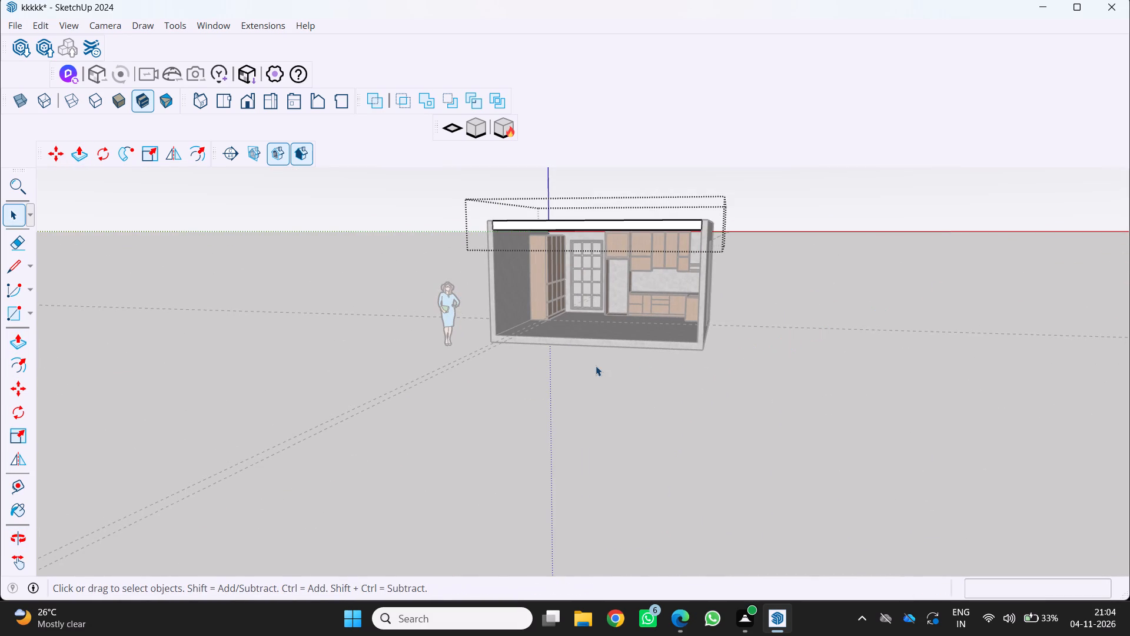
# Examine the ceiling opening, its ledge and the kitchen interior from above the room's open front.
pyautogui.moveTo(594, 360); pyautogui.dragTo(773, 450, button='middle')
pyautogui.scroll(1, 594, 360)
pyautogui.scroll(-4, 778, 446)
pyautogui.moveTo(759, 422); pyautogui.dragTo(643, 387, button='middle')
pyautogui.middleClick(640, 387)
pyautogui.scroll(2, 679, 232)
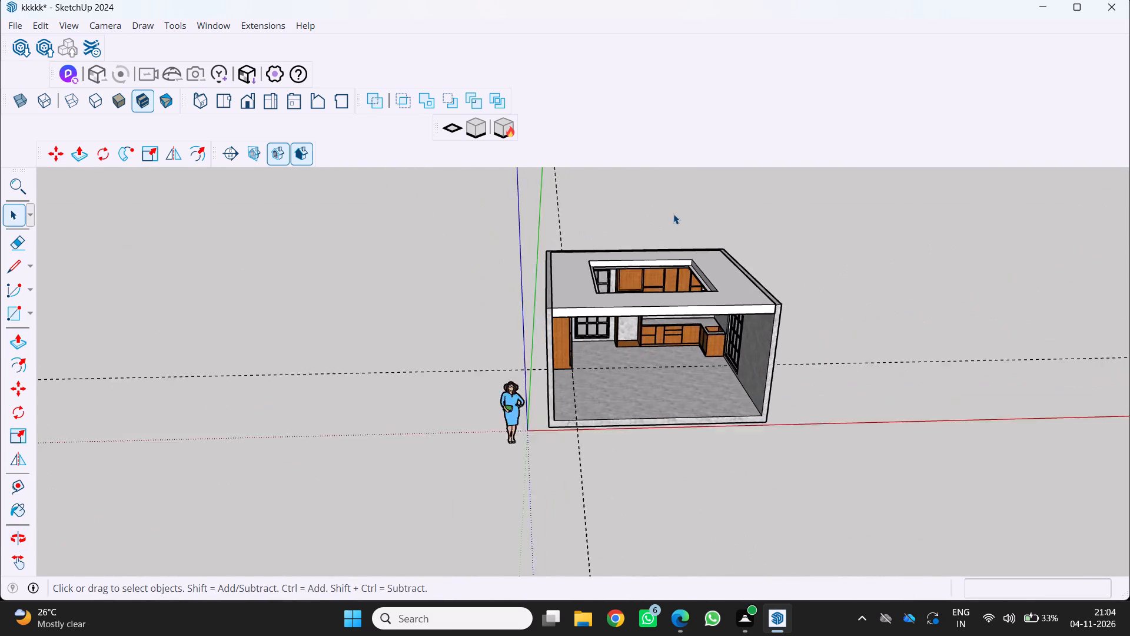
pyautogui.scroll(7, 673, 214)
pyautogui.moveTo(653, 237); pyautogui.dragTo(645, 236, button='middle')
pyautogui.middleClick(643, 236)
pyautogui.moveTo(631, 286); pyautogui.dragTo(610, 256, button='middle')
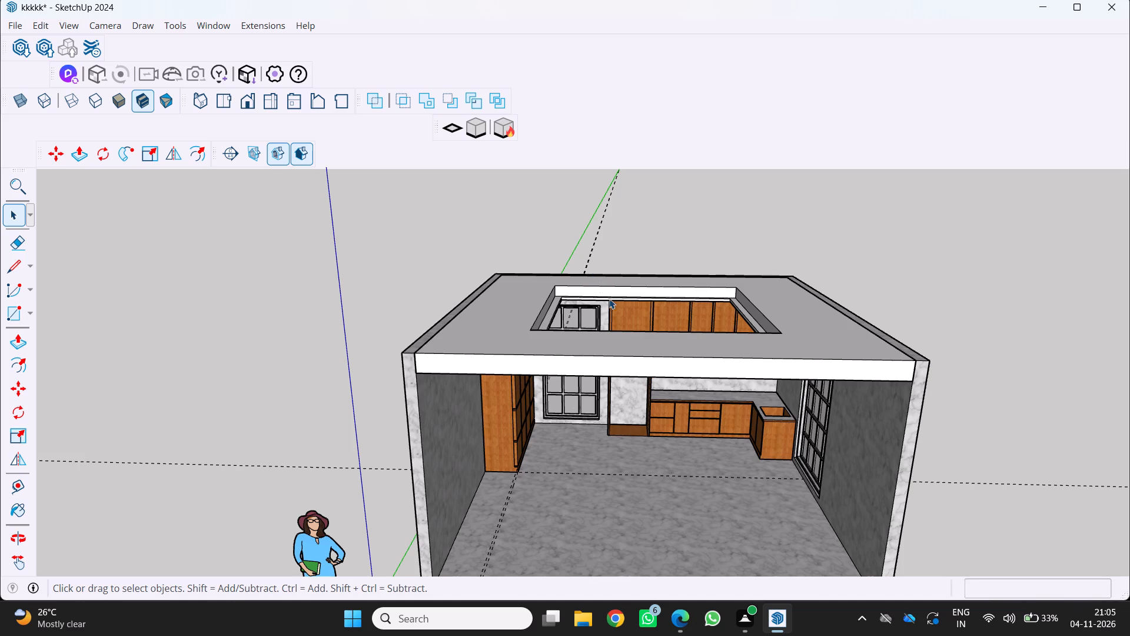
pyautogui.scroll(4, 609, 299)
pyautogui.moveTo(612, 307); pyautogui.dragTo(623, 348, button='middle')
pyautogui.scroll(3, 582, 316)
pyautogui.moveTo(579, 307); pyautogui.dragTo(540, 356, button='middle')
pyautogui.middleClick(538, 356)
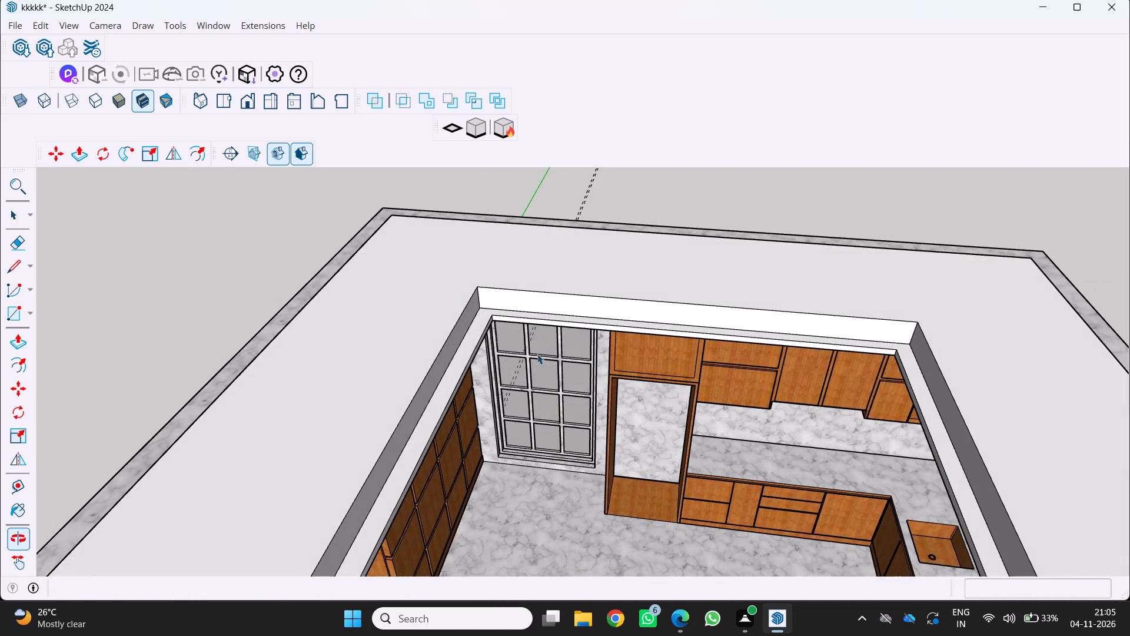
pyautogui.scroll(2, 544, 324)
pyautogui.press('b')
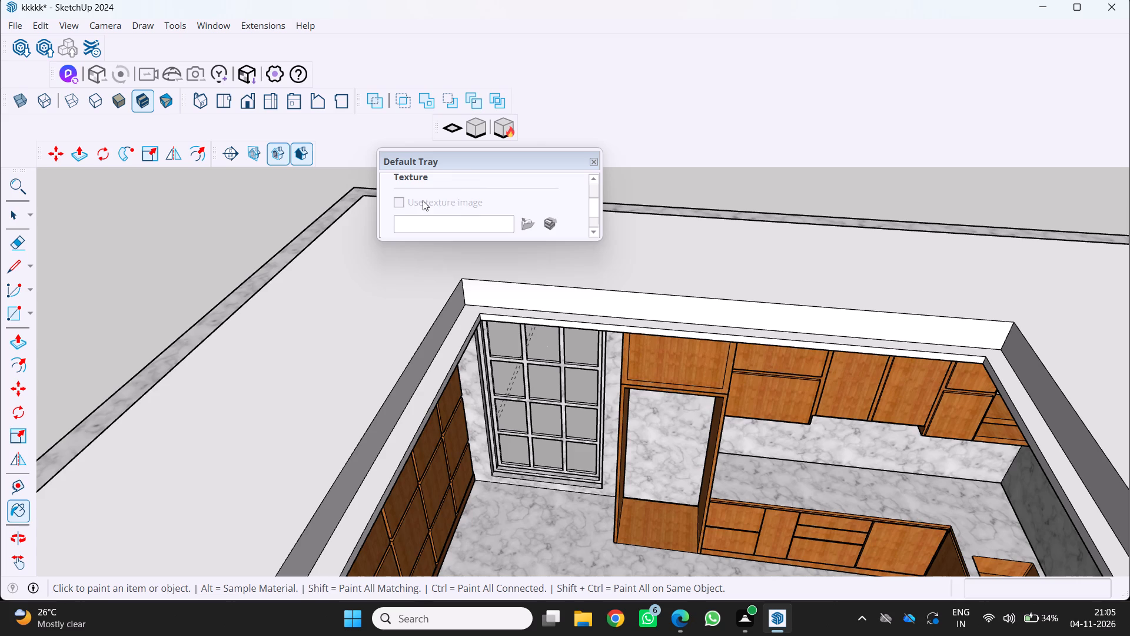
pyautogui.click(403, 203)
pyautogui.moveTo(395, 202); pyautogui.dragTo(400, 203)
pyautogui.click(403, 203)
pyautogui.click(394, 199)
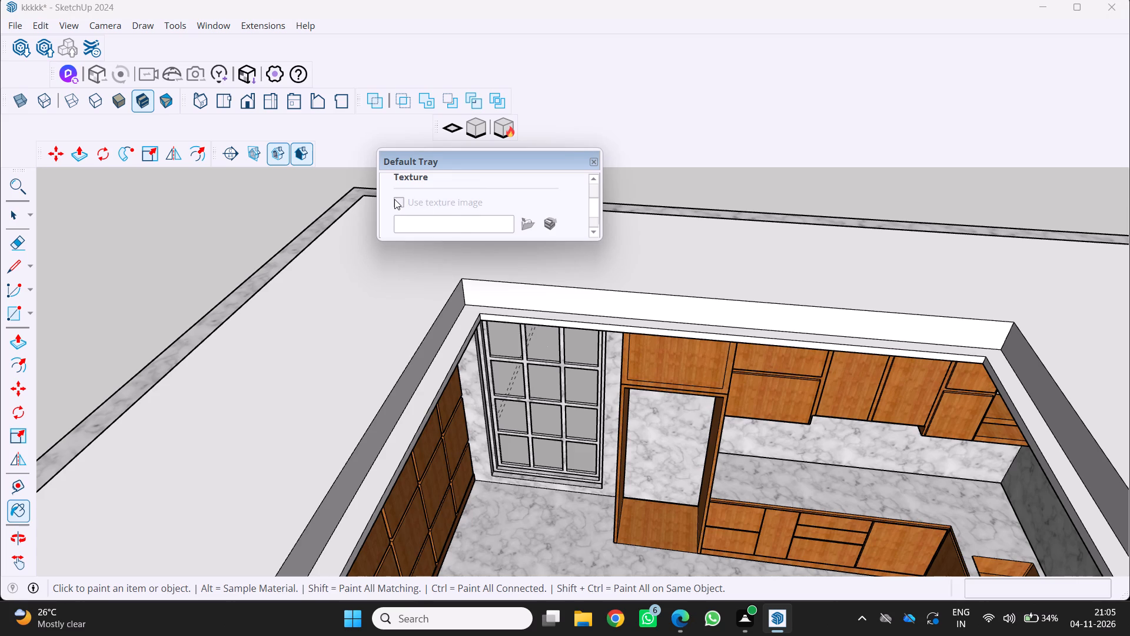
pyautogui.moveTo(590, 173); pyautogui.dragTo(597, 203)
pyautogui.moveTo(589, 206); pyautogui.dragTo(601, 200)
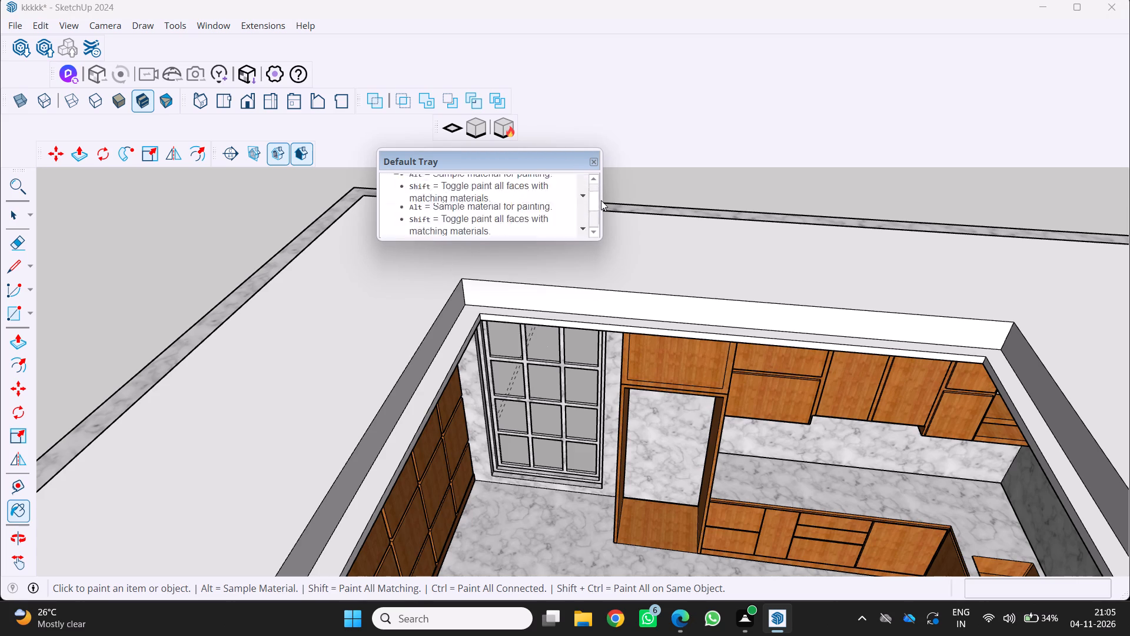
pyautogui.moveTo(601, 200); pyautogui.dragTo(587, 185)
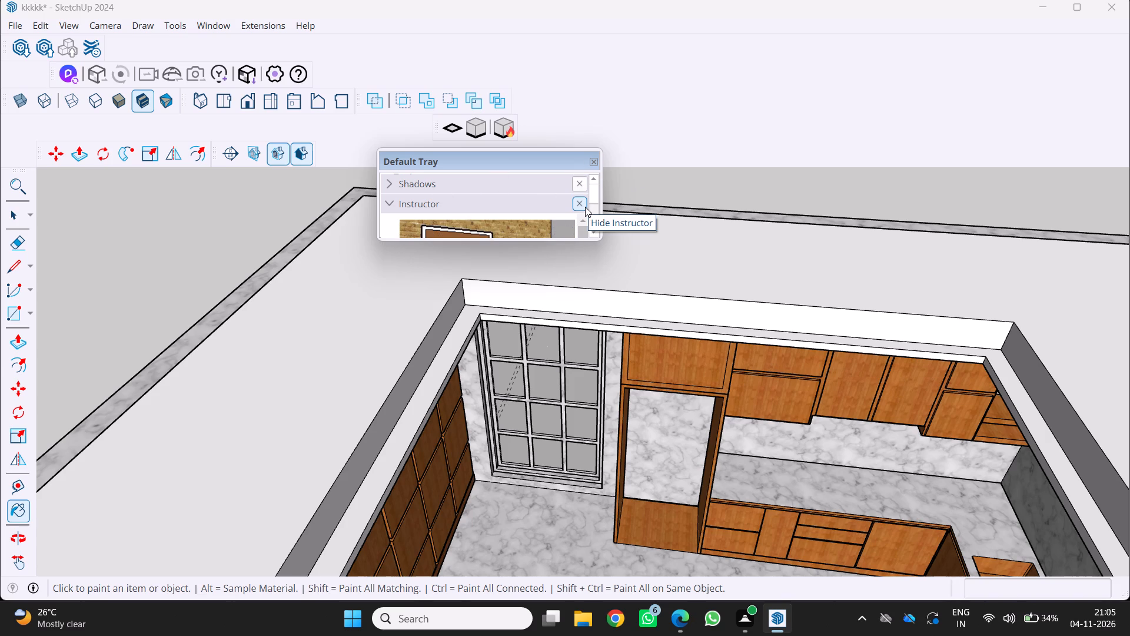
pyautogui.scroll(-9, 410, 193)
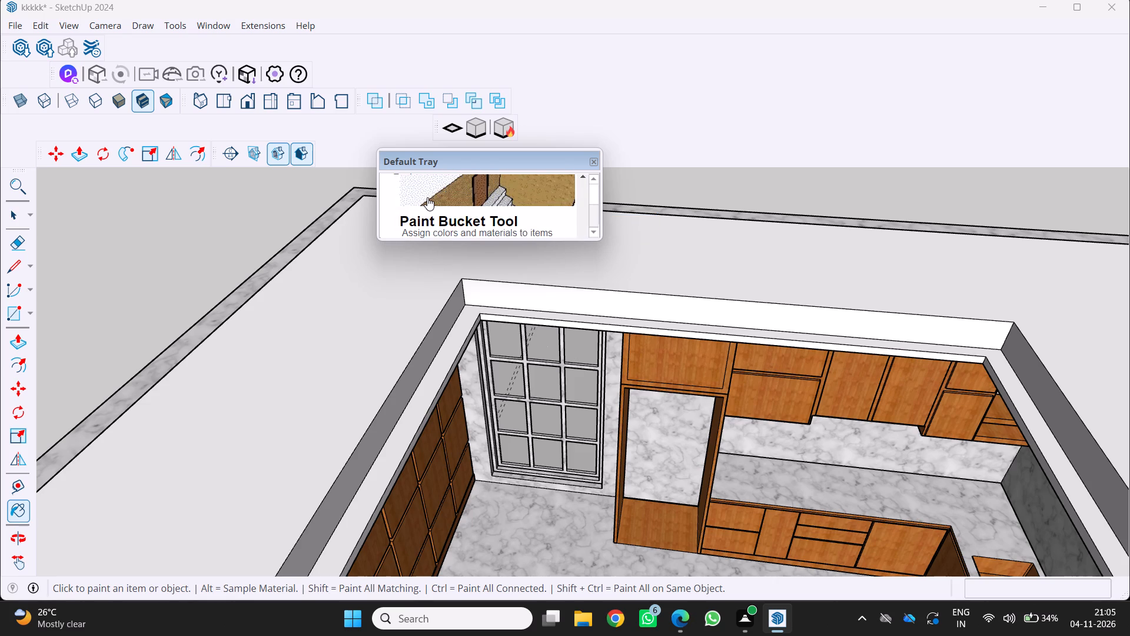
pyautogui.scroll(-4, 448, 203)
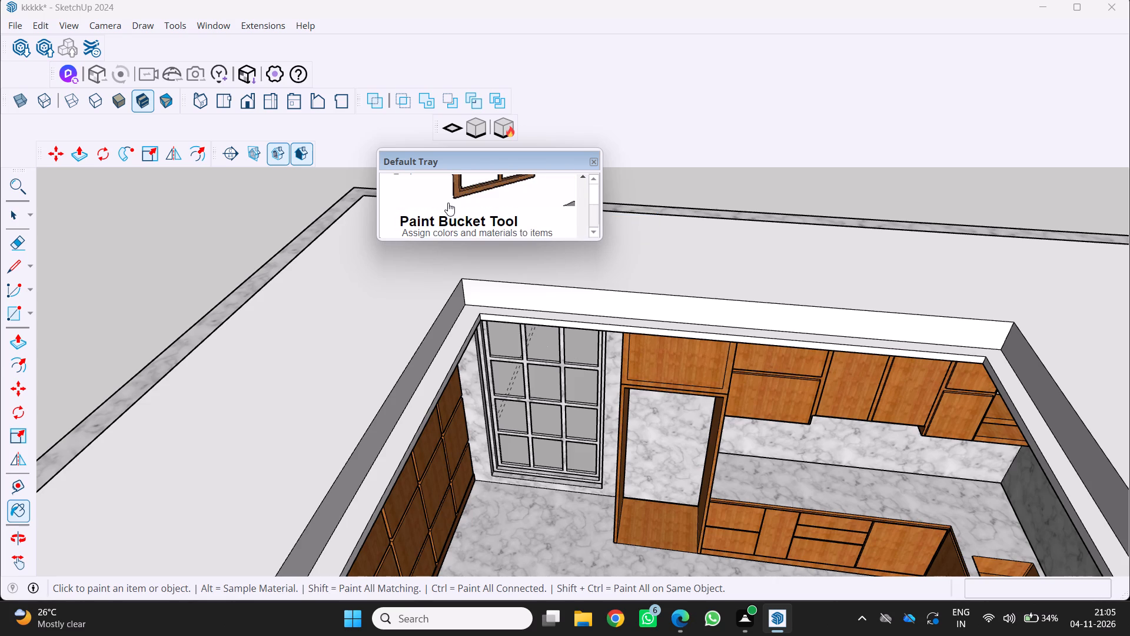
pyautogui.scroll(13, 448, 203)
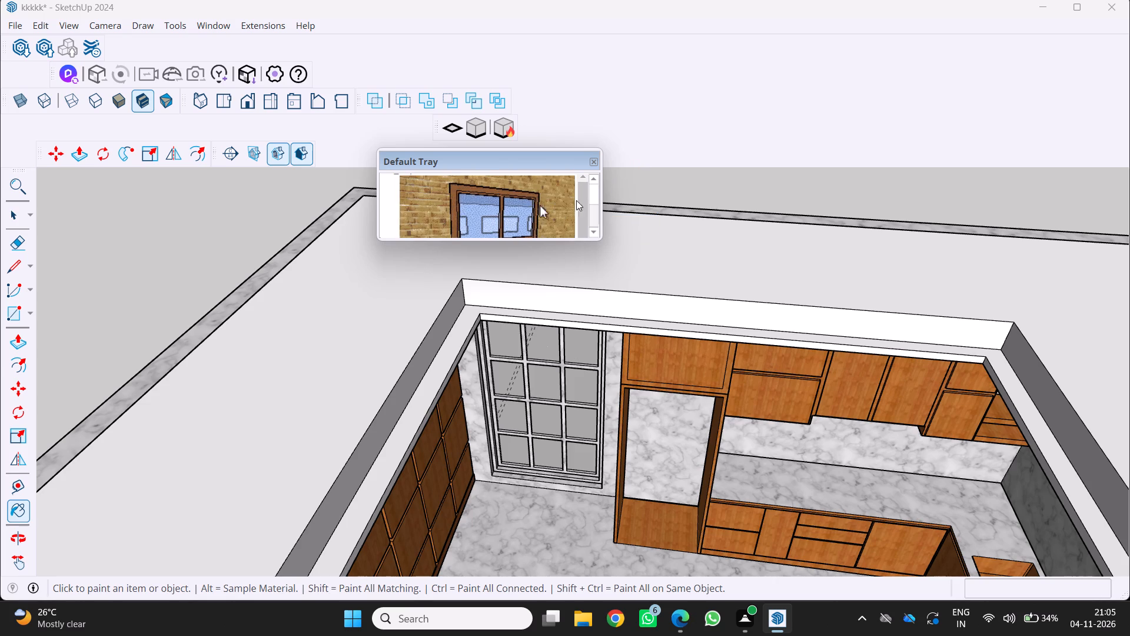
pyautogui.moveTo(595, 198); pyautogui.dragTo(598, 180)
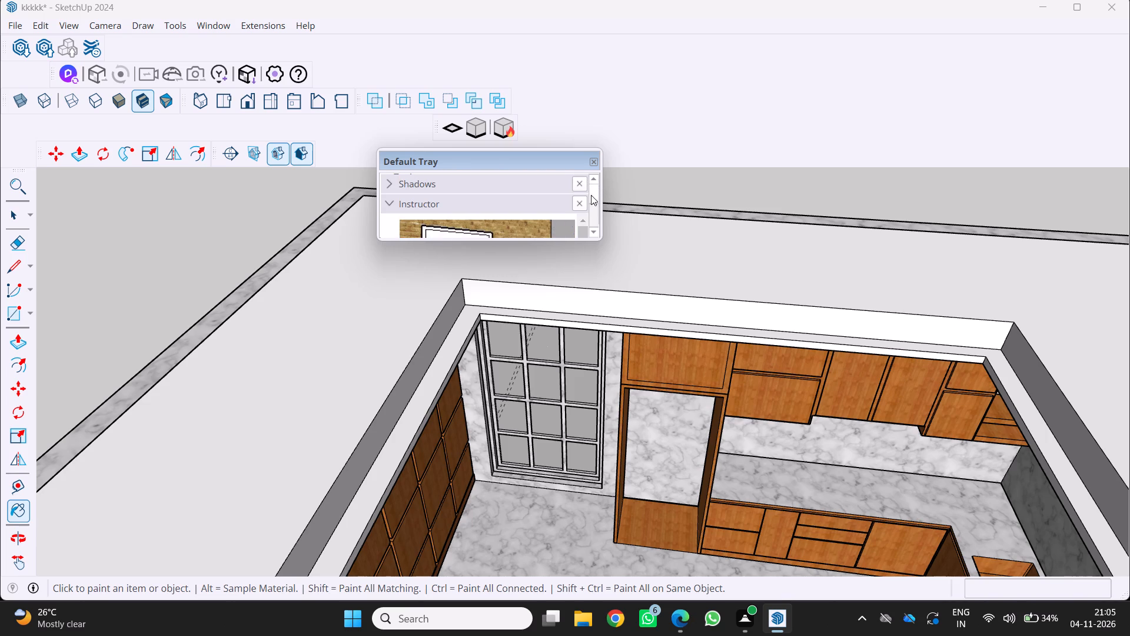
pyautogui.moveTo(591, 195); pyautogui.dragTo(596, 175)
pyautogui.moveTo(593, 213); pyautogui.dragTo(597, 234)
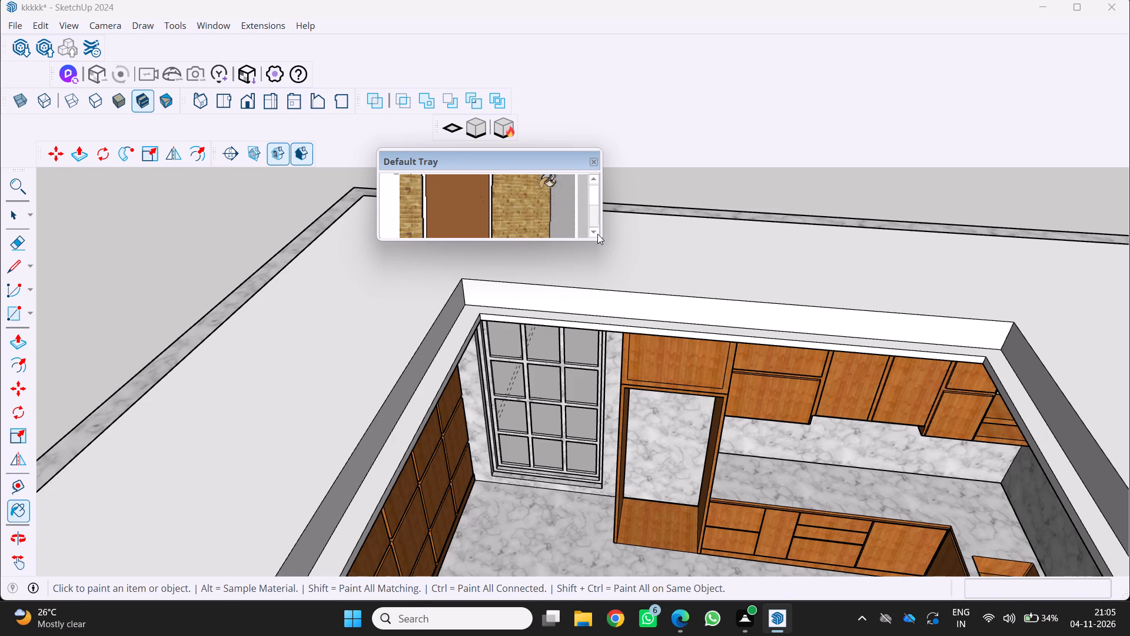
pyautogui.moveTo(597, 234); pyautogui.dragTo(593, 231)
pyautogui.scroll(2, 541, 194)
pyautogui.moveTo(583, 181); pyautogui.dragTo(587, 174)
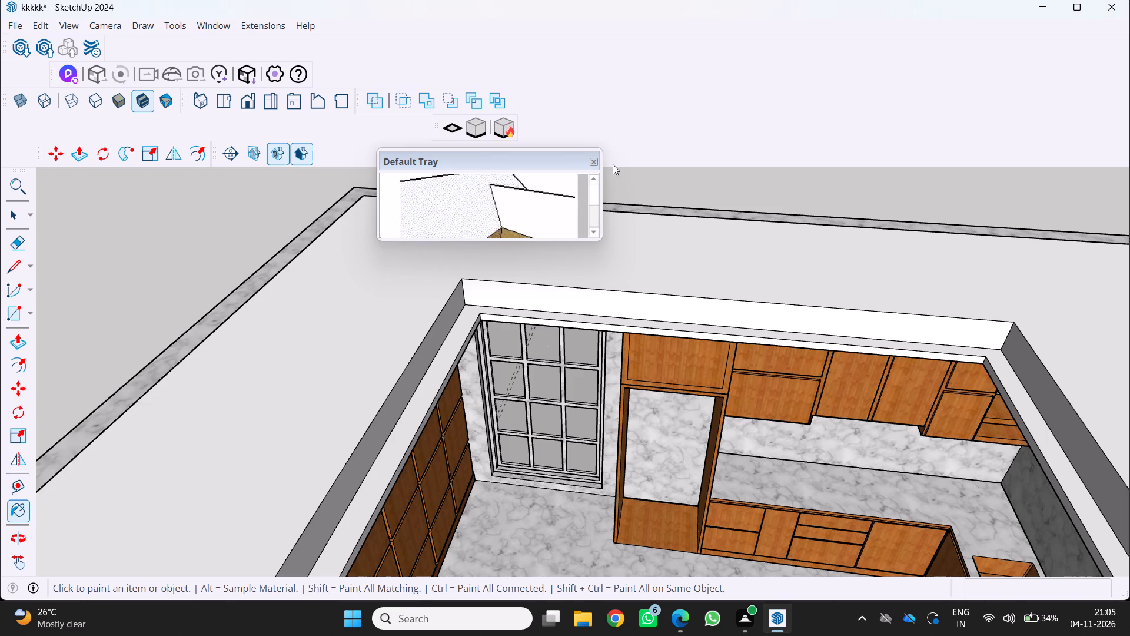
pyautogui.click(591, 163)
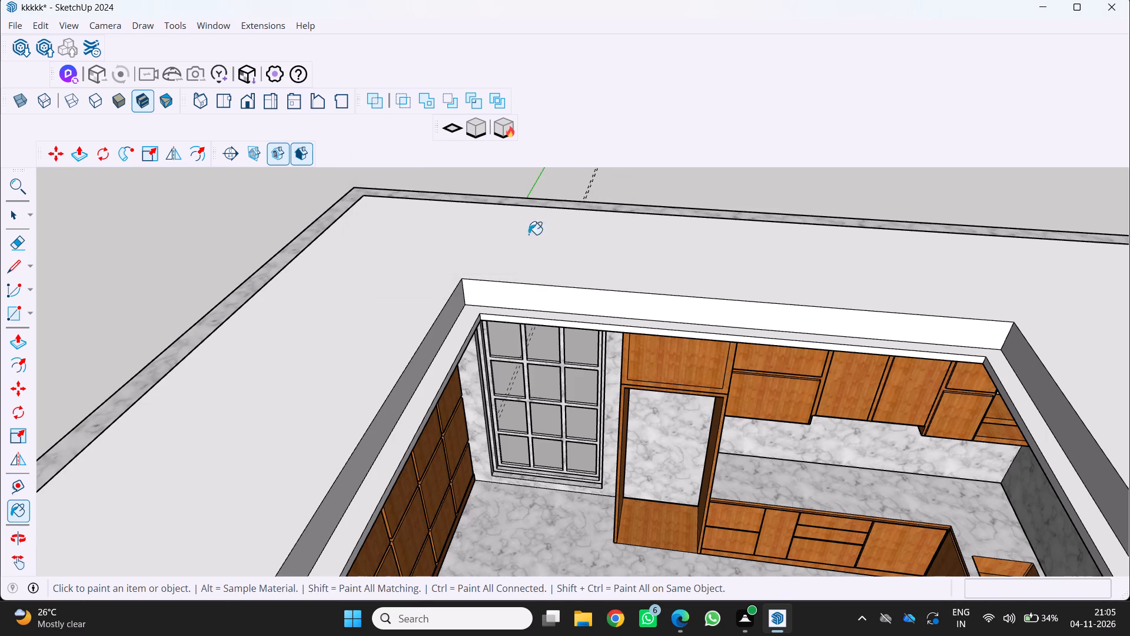
# Draw a 330 cm by 345 cm rectangle across the ceiling opening, from one upper corner to the diagonally opposite one.
pyautogui.scroll(-17, 510, 239)
pyautogui.moveTo(506, 251); pyautogui.dragTo(620, 184, button='middle')
pyautogui.scroll(3, 566, 300)
pyautogui.moveTo(559, 303); pyautogui.dragTo(544, 280, button='middle')
pyautogui.scroll(4, 508, 293)
pyautogui.moveTo(517, 307); pyautogui.dragTo(467, 385, button='middle')
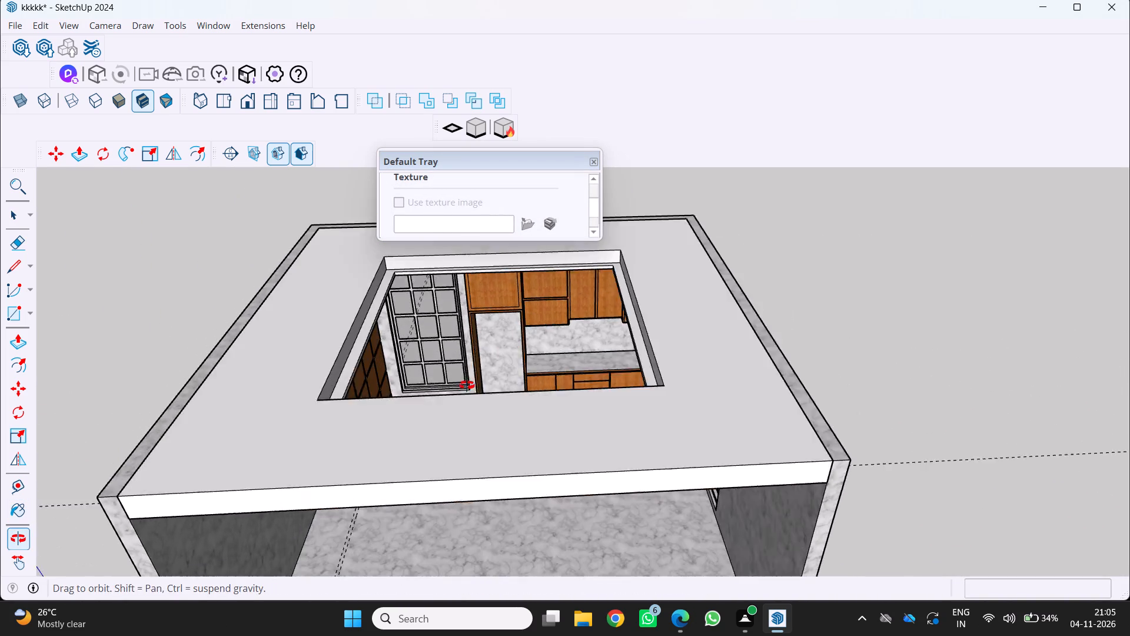
pyautogui.moveTo(467, 385); pyautogui.dragTo(447, 379, button='middle')
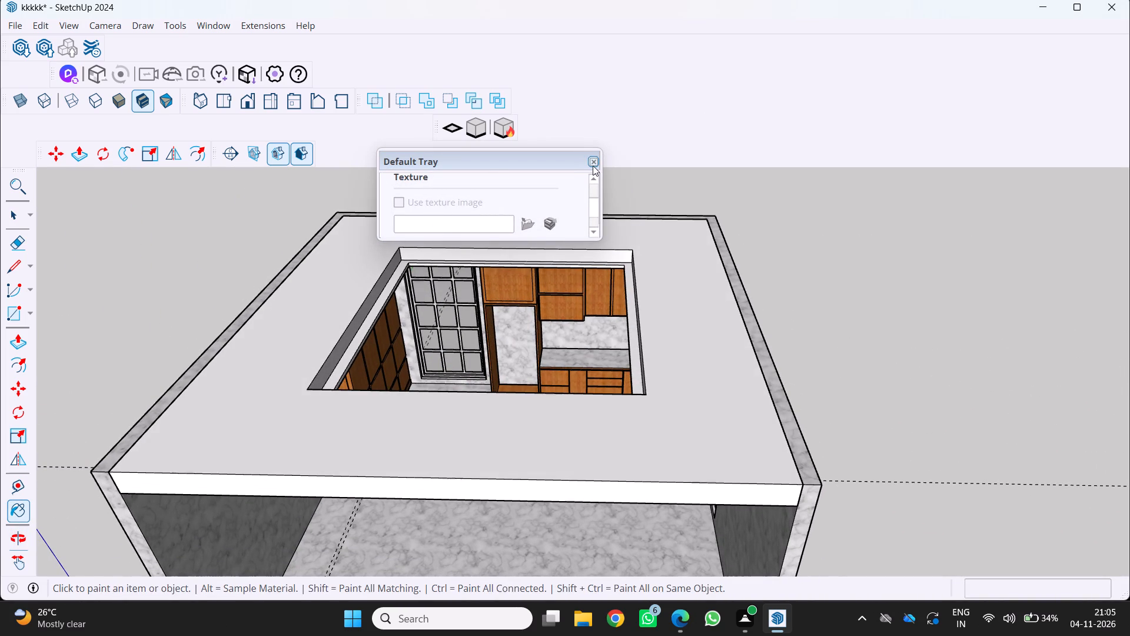
pyautogui.click(593, 164)
pyautogui.press('r')
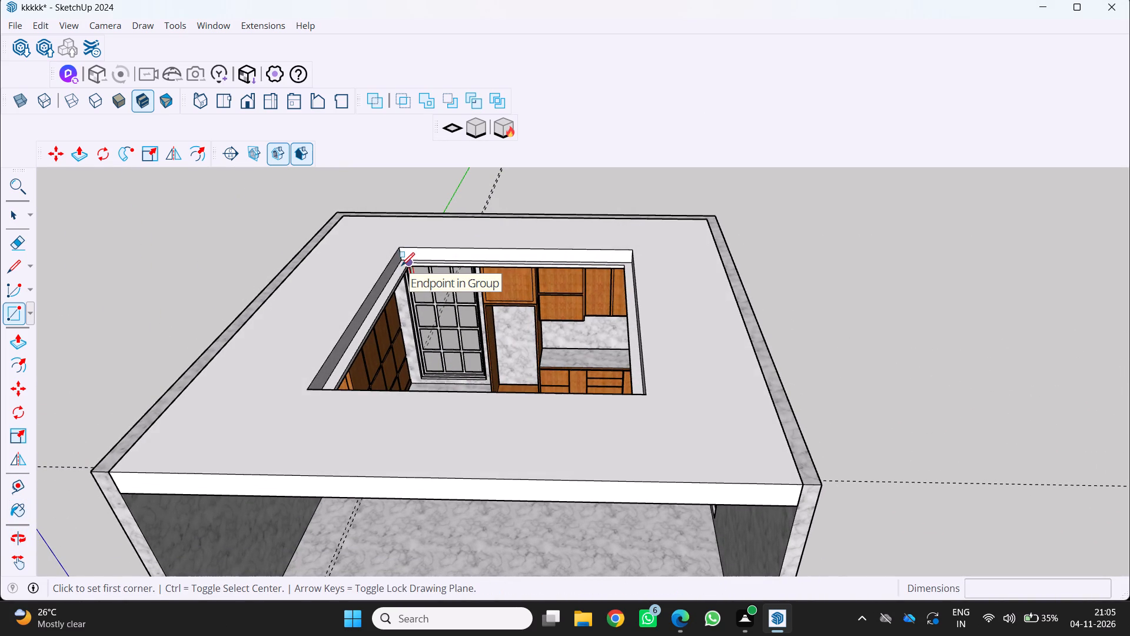
pyautogui.scroll(7, 383, 263)
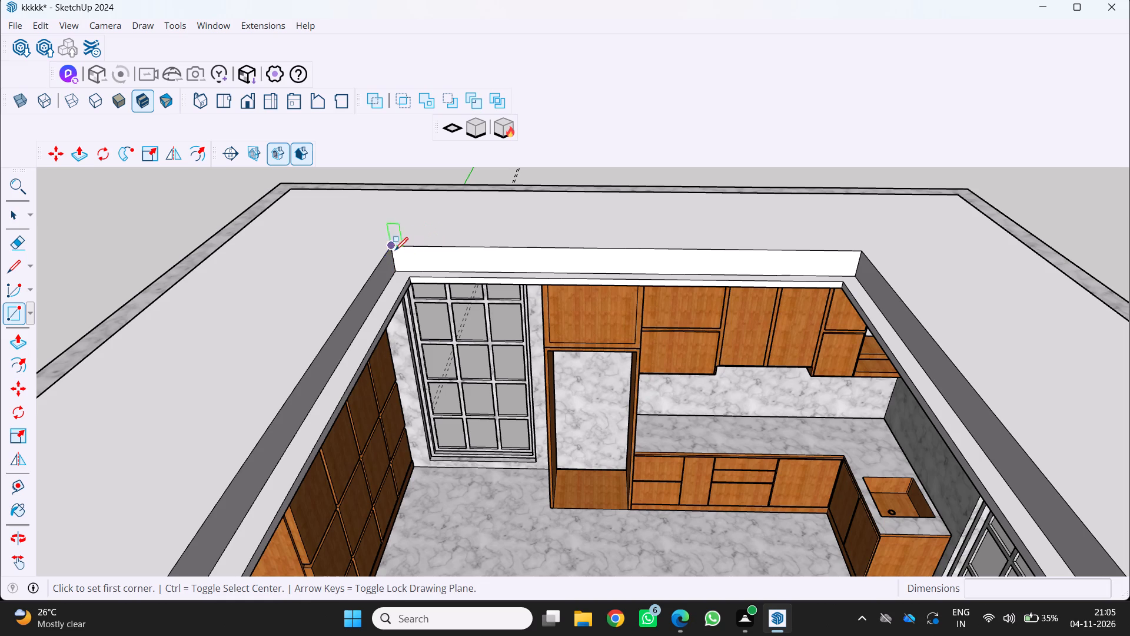
pyautogui.click(390, 250)
pyautogui.scroll(-10, 390, 271)
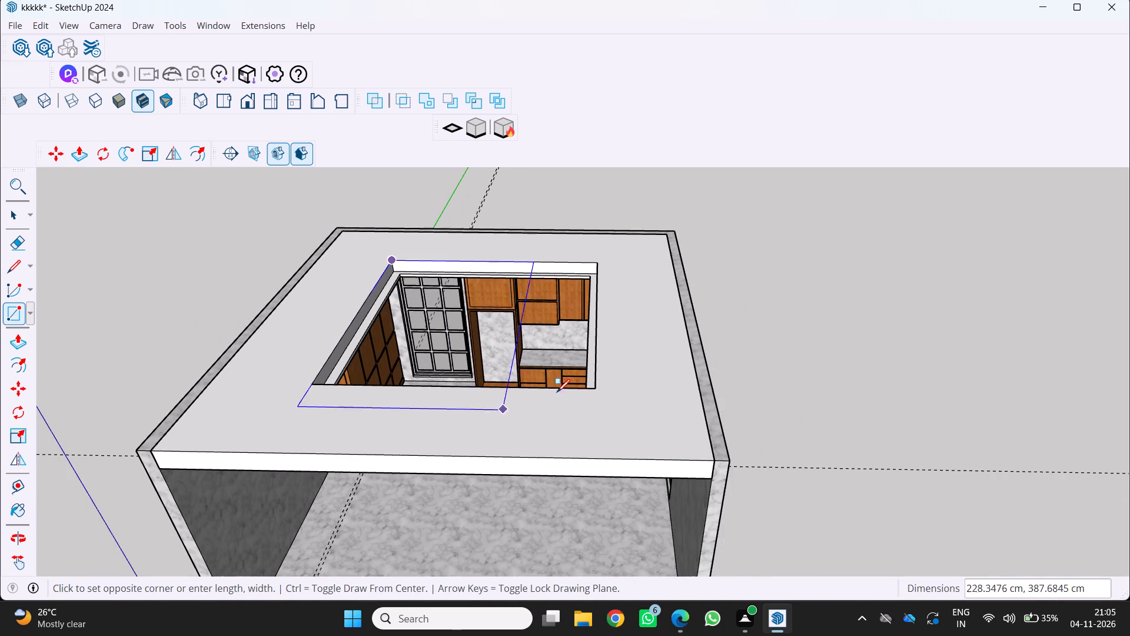
pyautogui.scroll(9, 586, 381)
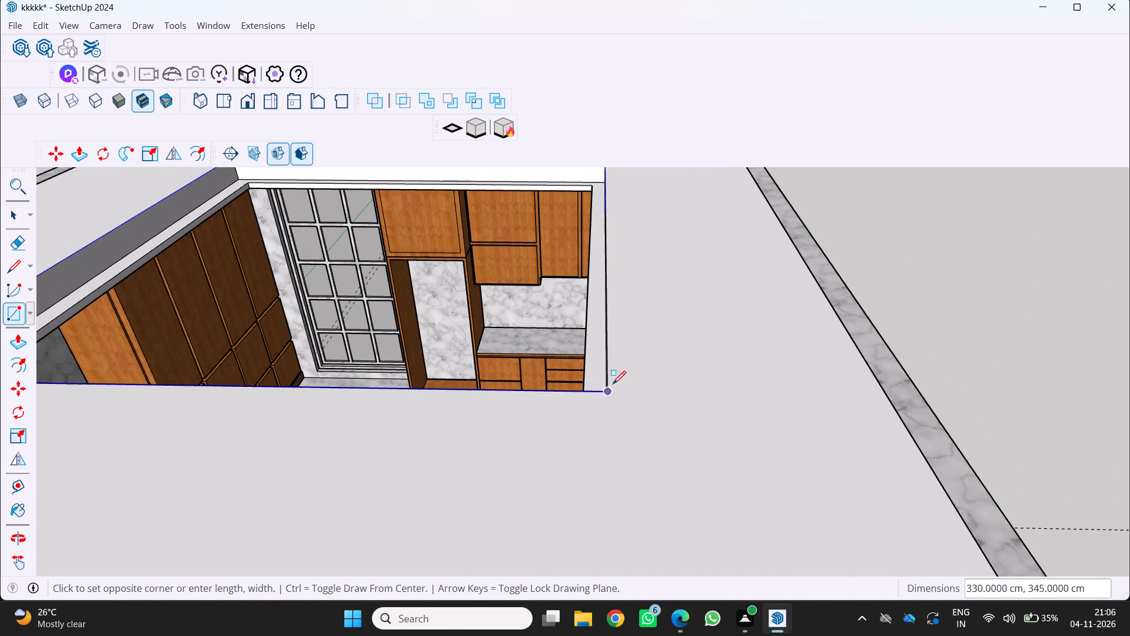
pyautogui.click(607, 393)
pyautogui.scroll(-6, 583, 393)
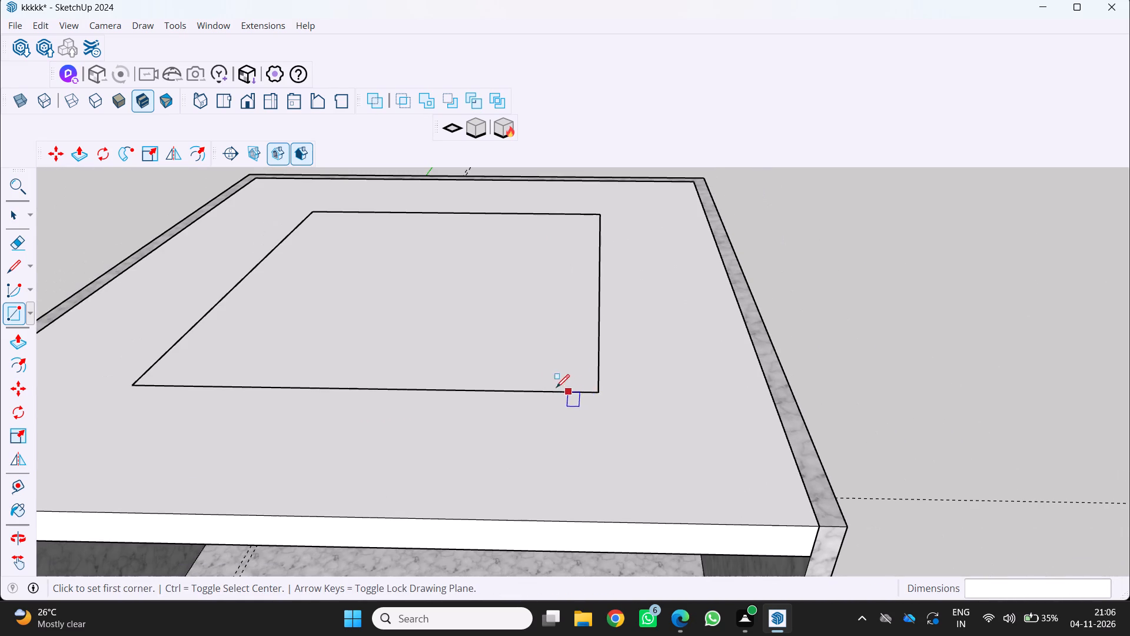
# Group the new rectangle's face together with its edges.
pyautogui.press('space')
pyautogui.moveTo(562, 302); pyautogui.dragTo(550, 306)
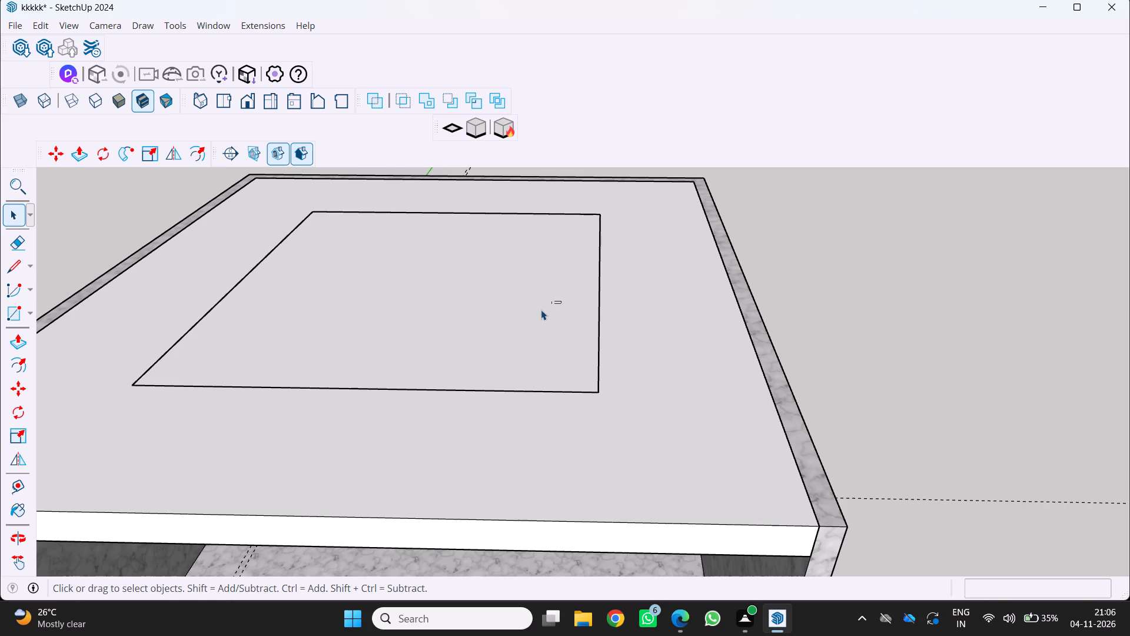
pyautogui.click(533, 311)
pyautogui.doubleClick(531, 311)
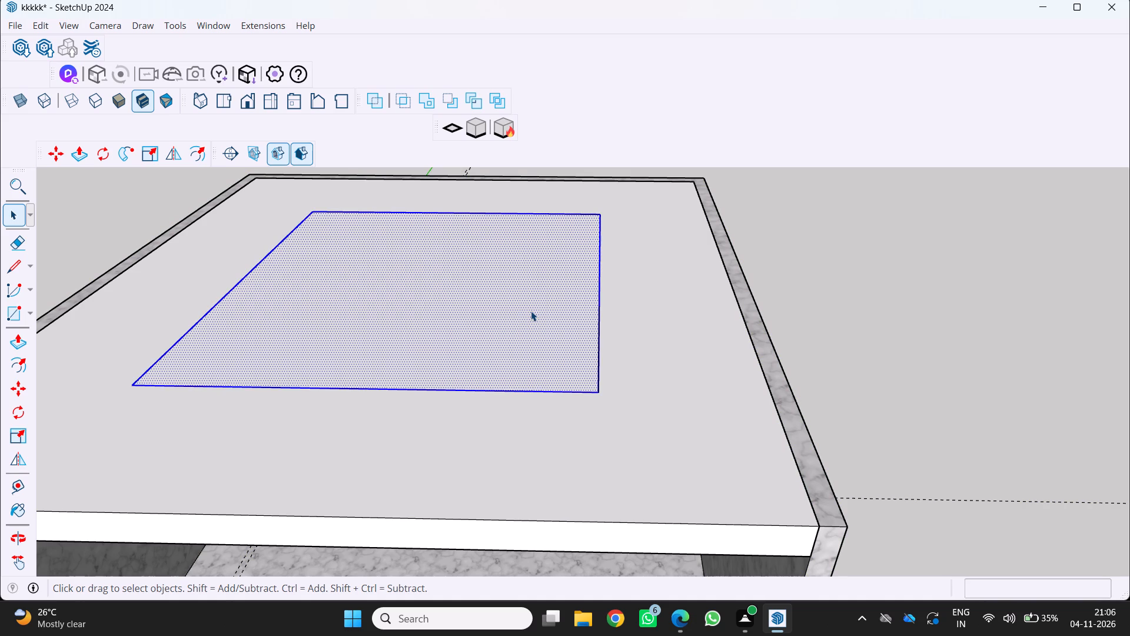
pyautogui.rightClick(531, 311)
pyautogui.click(555, 449)
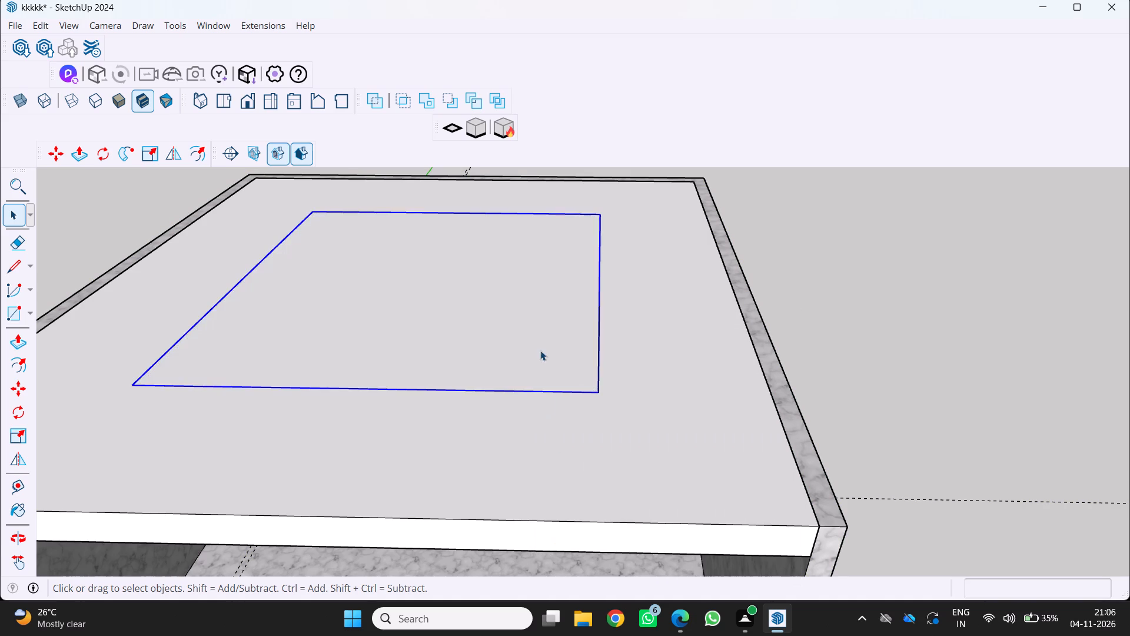
# Open the rectangle's group and Push/Pull its face 15 cm upward to form a solid panel.
pyautogui.scroll(-2, 540, 350)
pyautogui.moveTo(541, 352); pyautogui.dragTo(648, 309, button='middle')
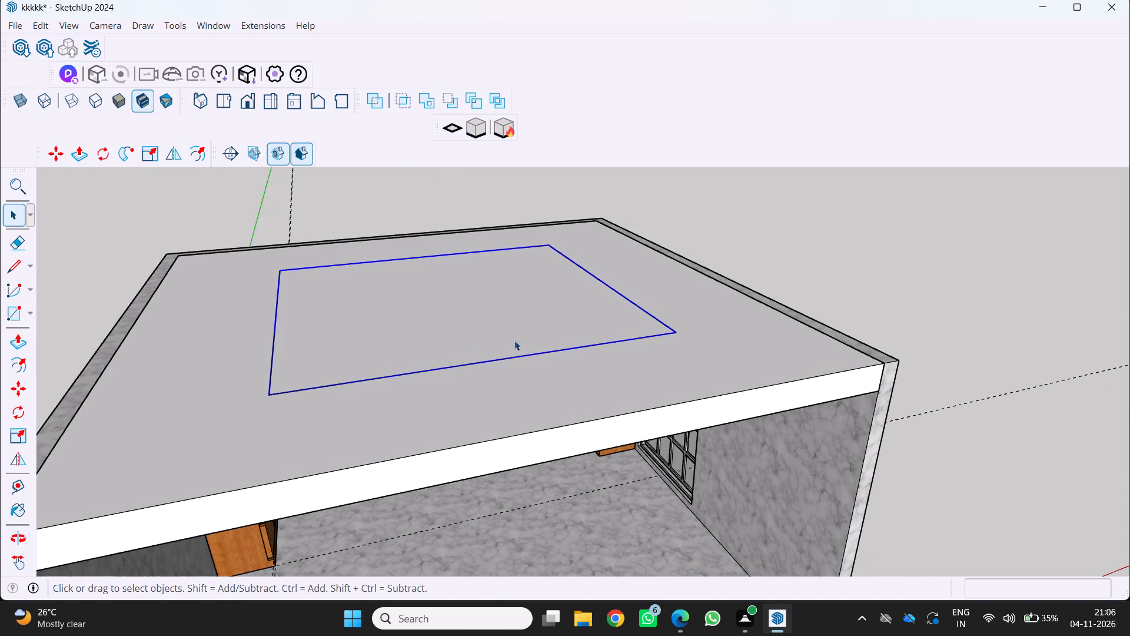
pyautogui.moveTo(473, 337); pyautogui.dragTo(412, 355, button='middle')
pyautogui.press('p')
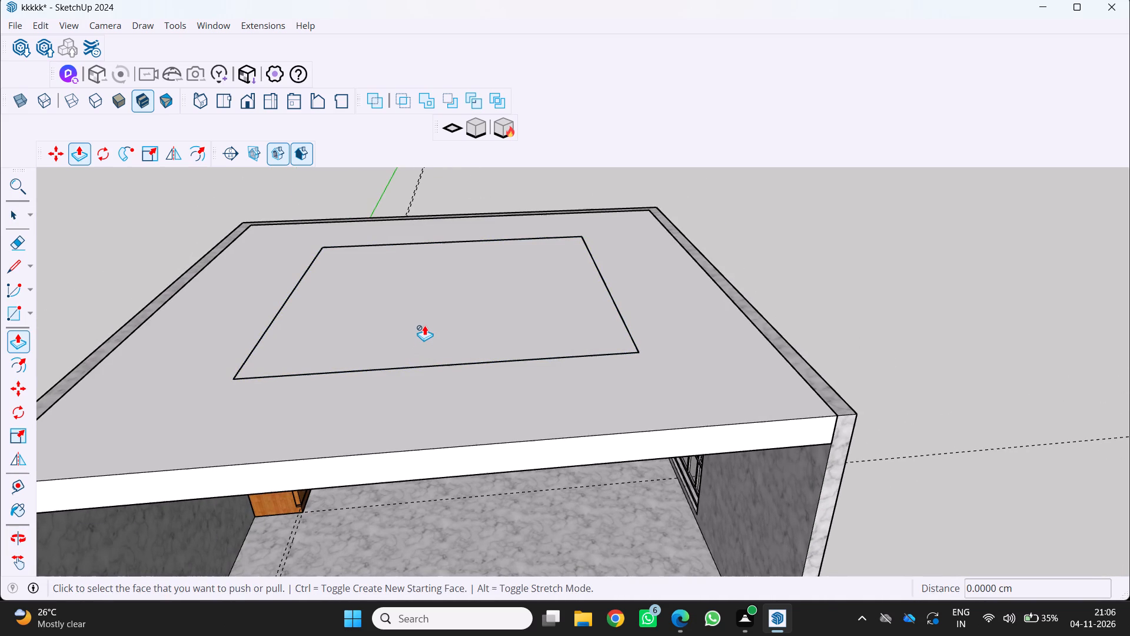
pyautogui.press('space')
pyautogui.click(424, 325)
pyautogui.click(424, 325)
pyautogui.click(424, 325)
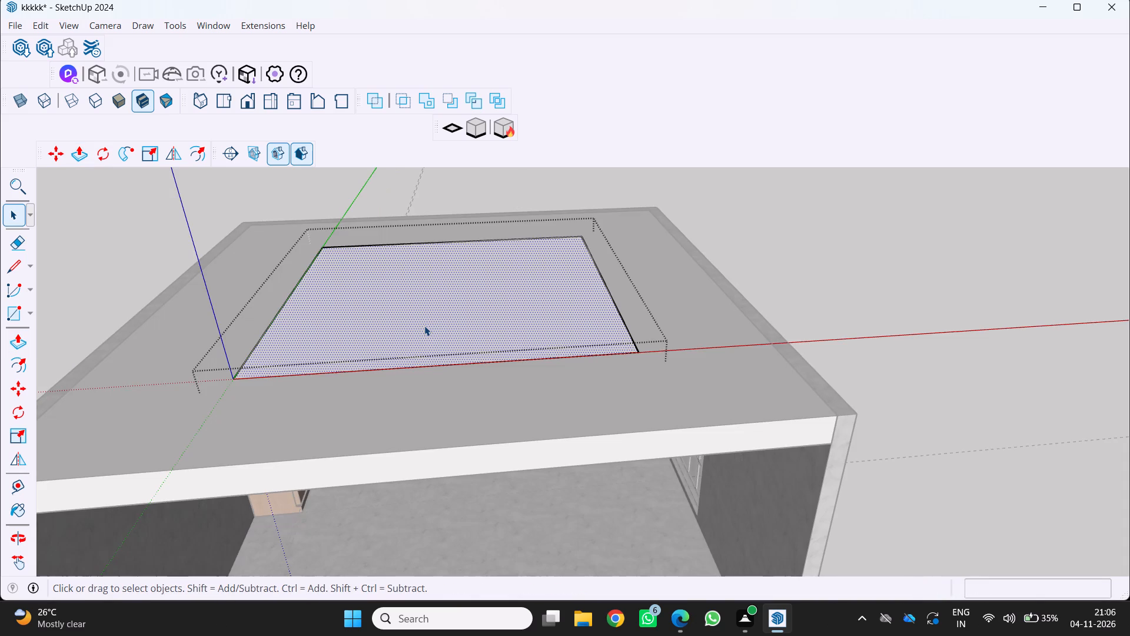
pyautogui.click(424, 326)
pyautogui.press('p')
pyautogui.click(424, 326)
pyautogui.click(391, 335)
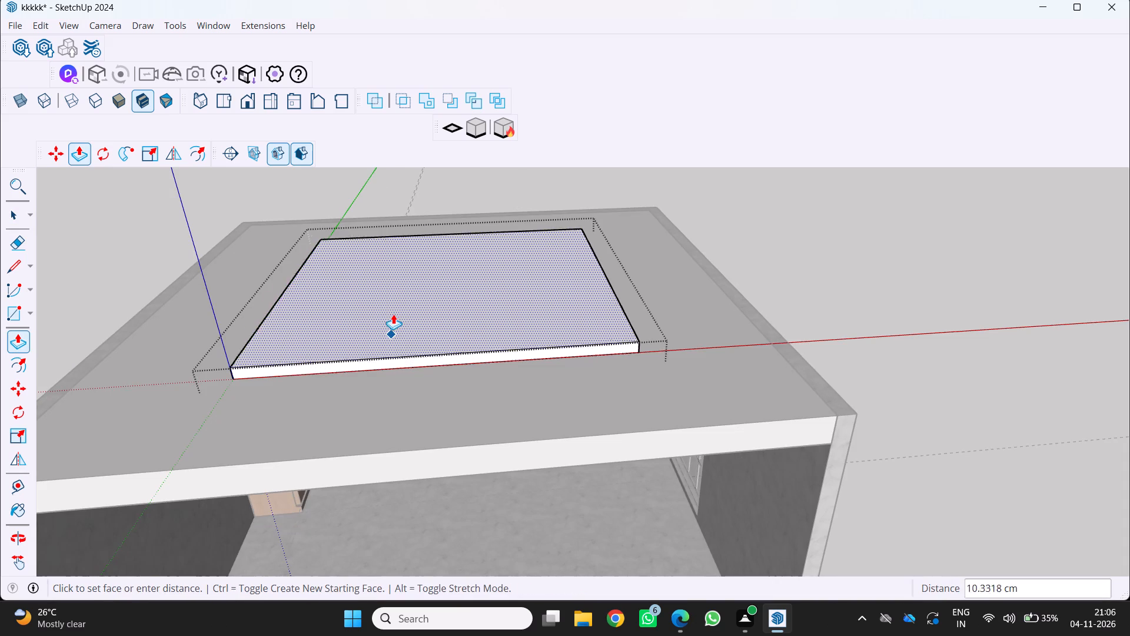
pyautogui.write('15')
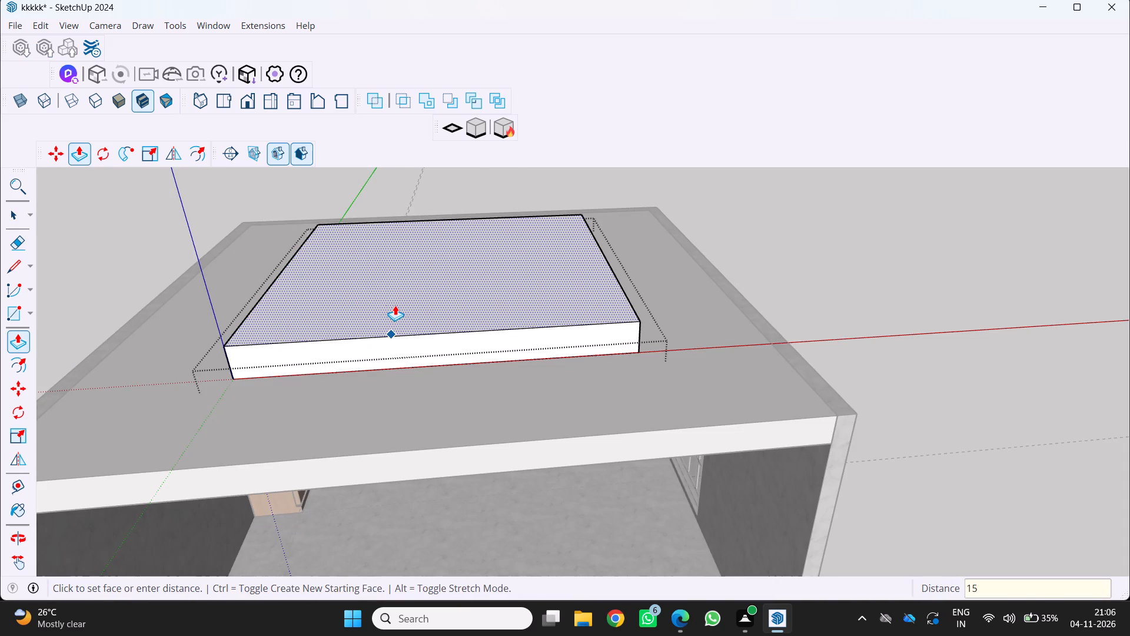
pyautogui.press('Return')
# Examine from below how the panel sits over the ledged ceiling opening.
pyautogui.moveTo(392, 374); pyautogui.dragTo(503, 208, button='middle')
pyautogui.scroll(1, 386, 369)
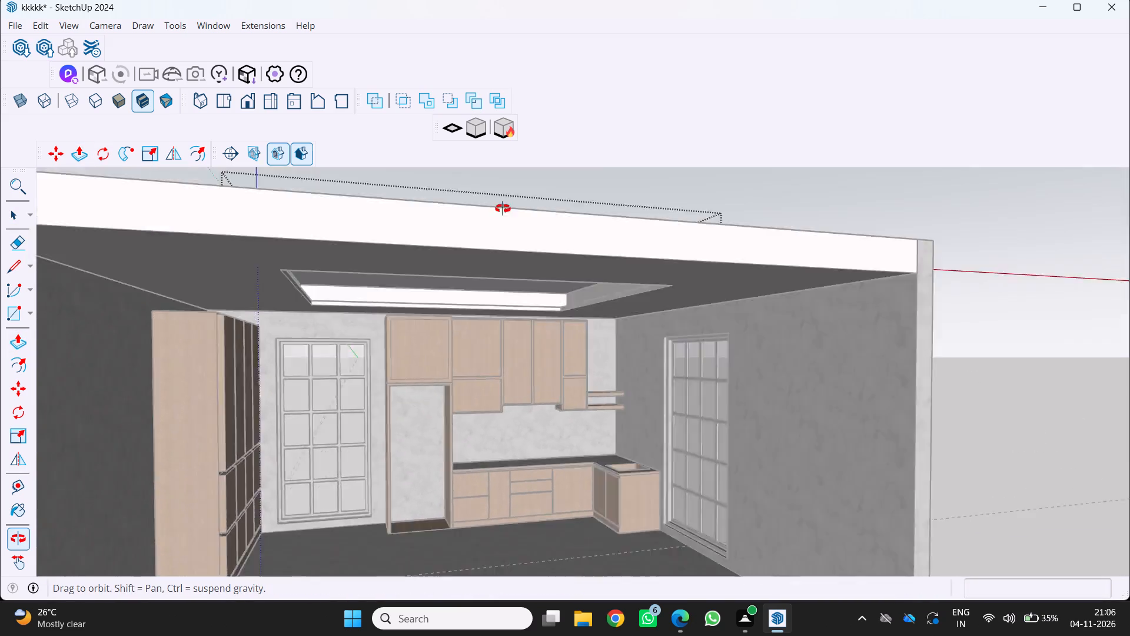
pyautogui.moveTo(503, 208); pyautogui.dragTo(545, 190, button='middle')
pyautogui.scroll(1, 460, 304)
pyautogui.moveTo(457, 302); pyautogui.dragTo(434, 328, button='middle')
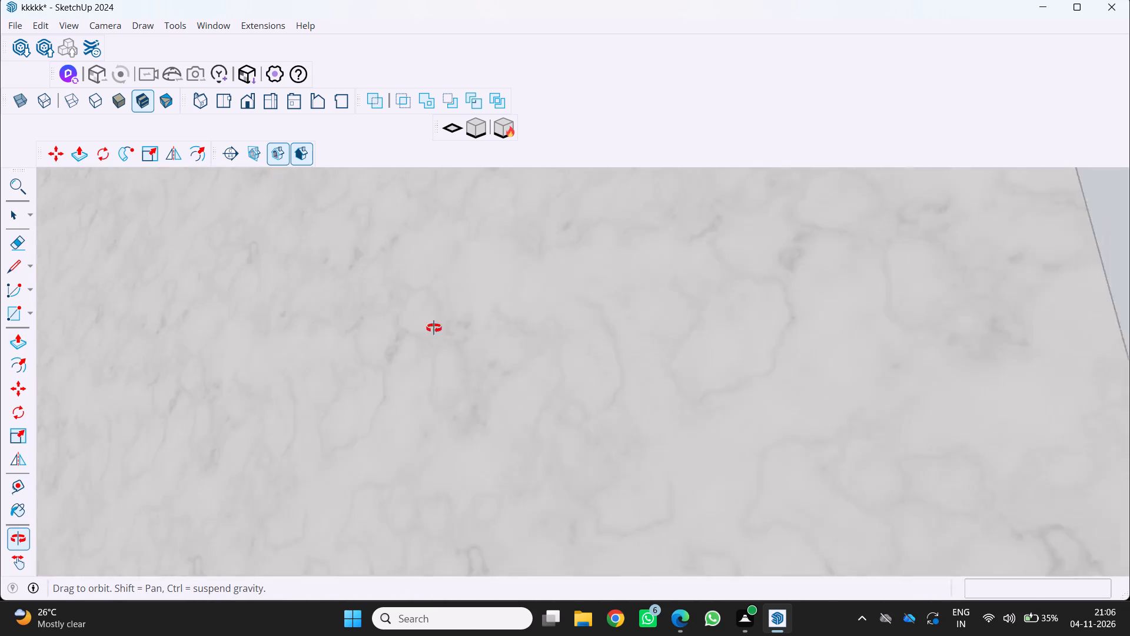
pyautogui.moveTo(434, 328); pyautogui.dragTo(386, 304, button='middle')
pyautogui.middleClick(386, 304)
pyautogui.scroll(-2, 388, 305)
pyautogui.moveTo(396, 299); pyautogui.dragTo(361, 326, button='middle')
pyautogui.scroll(4, 365, 323)
pyautogui.moveTo(363, 326); pyautogui.dragTo(342, 341, button='middle')
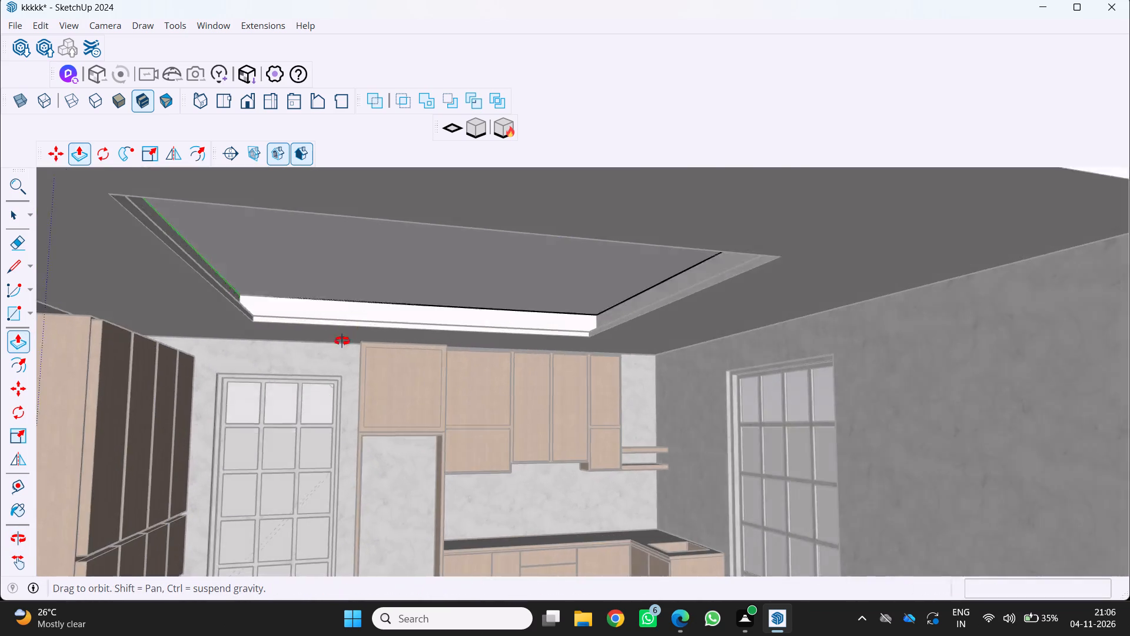
pyautogui.moveTo(342, 341); pyautogui.dragTo(308, 347, button='middle')
pyautogui.scroll(4, 311, 341)
pyautogui.moveTo(311, 341); pyautogui.dragTo(405, 318, button='middle')
pyautogui.middleClick(407, 316)
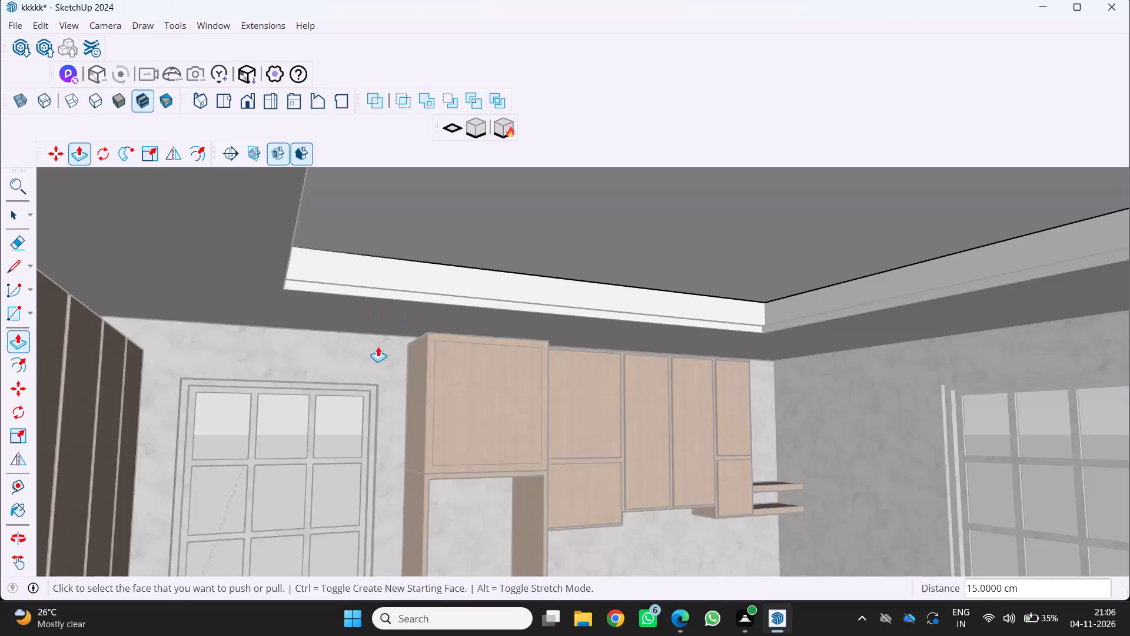
# Select all of the panel's geometry inside its group and move it 15 cm straight down into the ceiling opening.
pyautogui.scroll(-4, 382, 346)
pyautogui.moveTo(454, 299); pyautogui.dragTo(358, 383, button='middle')
pyautogui.scroll(-6, 354, 377)
pyautogui.scroll(4, 428, 340)
pyautogui.moveTo(431, 344); pyautogui.dragTo(438, 344, button='middle')
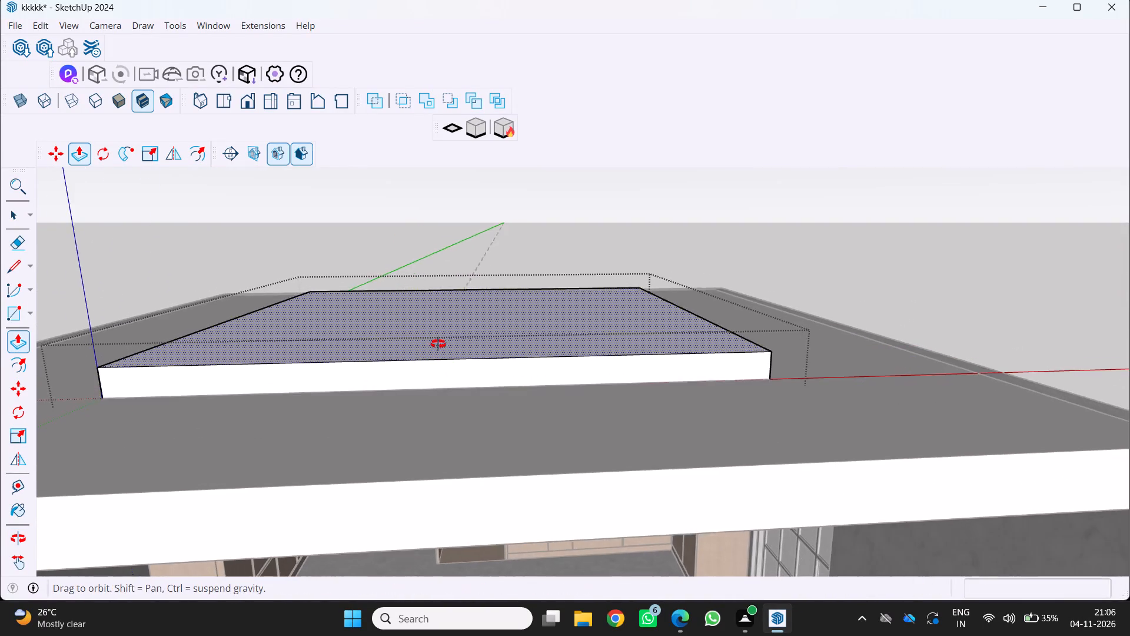
pyautogui.moveTo(438, 344); pyautogui.dragTo(448, 325, button='middle')
pyautogui.middleClick(448, 325)
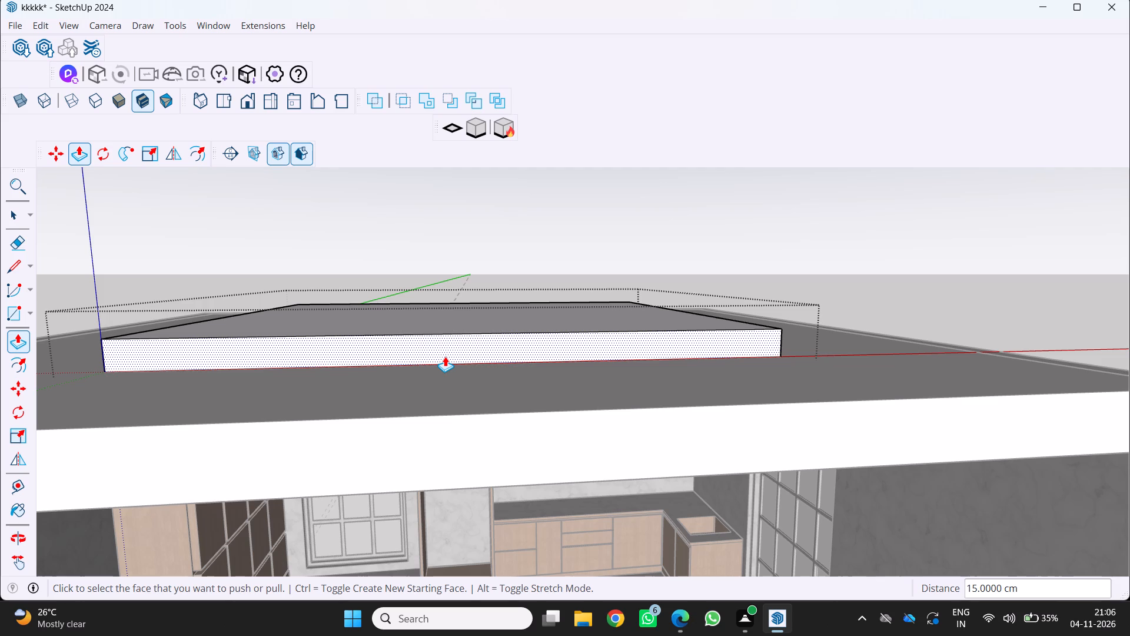
pyautogui.moveTo(454, 360); pyautogui.dragTo(451, 394, button='middle')
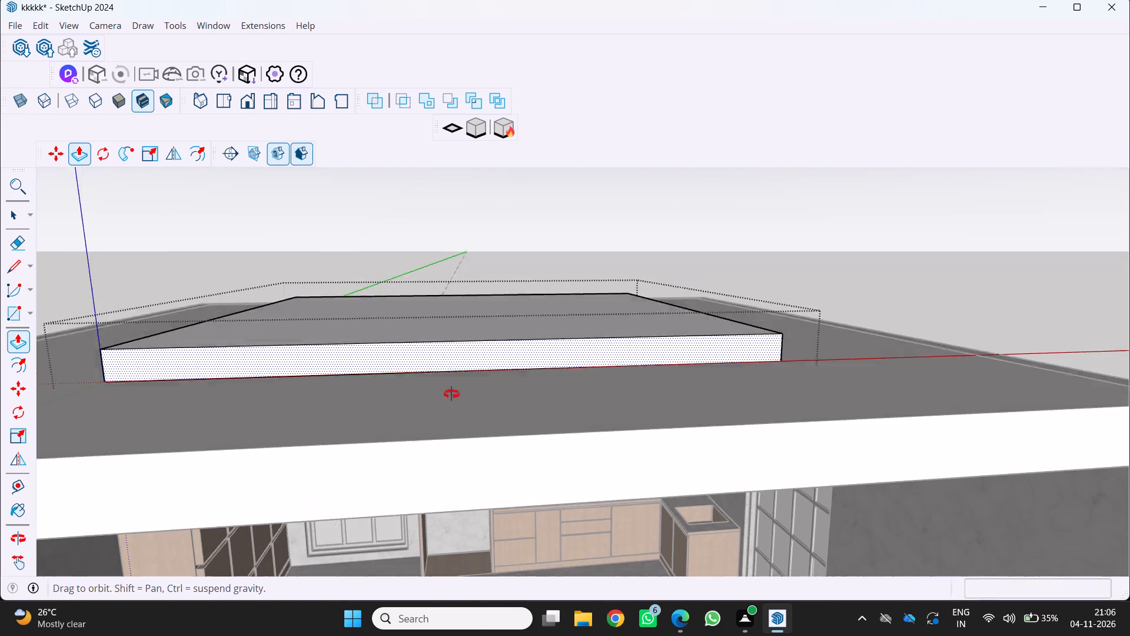
pyautogui.moveTo(451, 394); pyautogui.dragTo(406, 436, button='middle')
pyautogui.middleClick(404, 437)
pyautogui.scroll(2, 640, 372)
pyautogui.press('m')
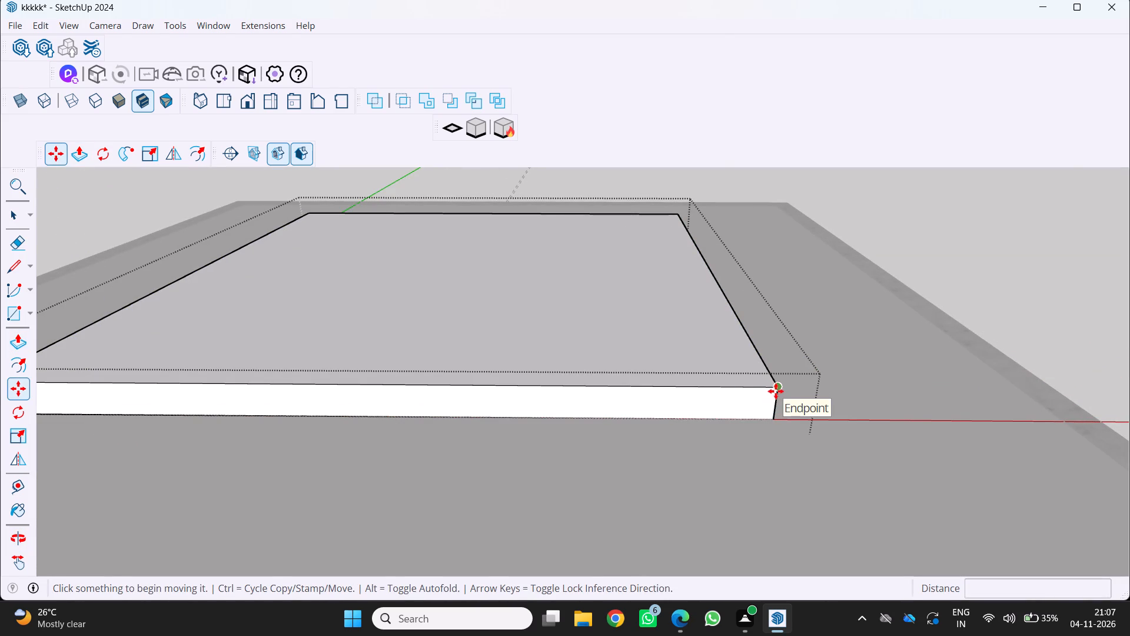
pyautogui.press('space')
pyautogui.doubleClick(714, 363)
pyautogui.click(712, 366)
pyautogui.scroll(2, 800, 387)
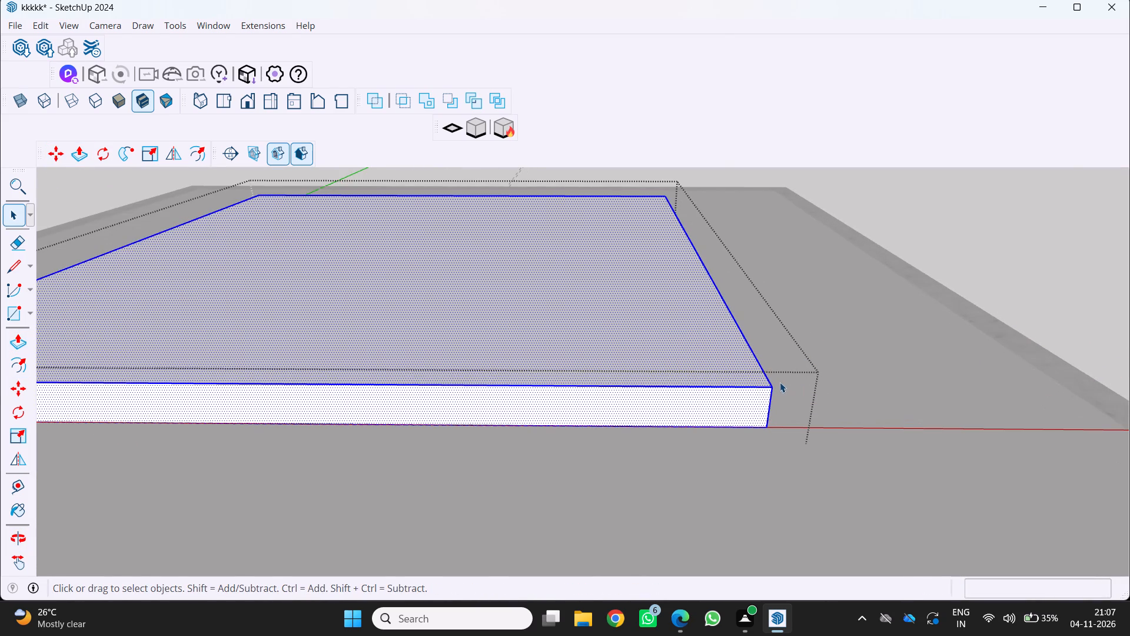
pyautogui.press('m')
pyautogui.click(771, 384)
pyautogui.scroll(4, 762, 423)
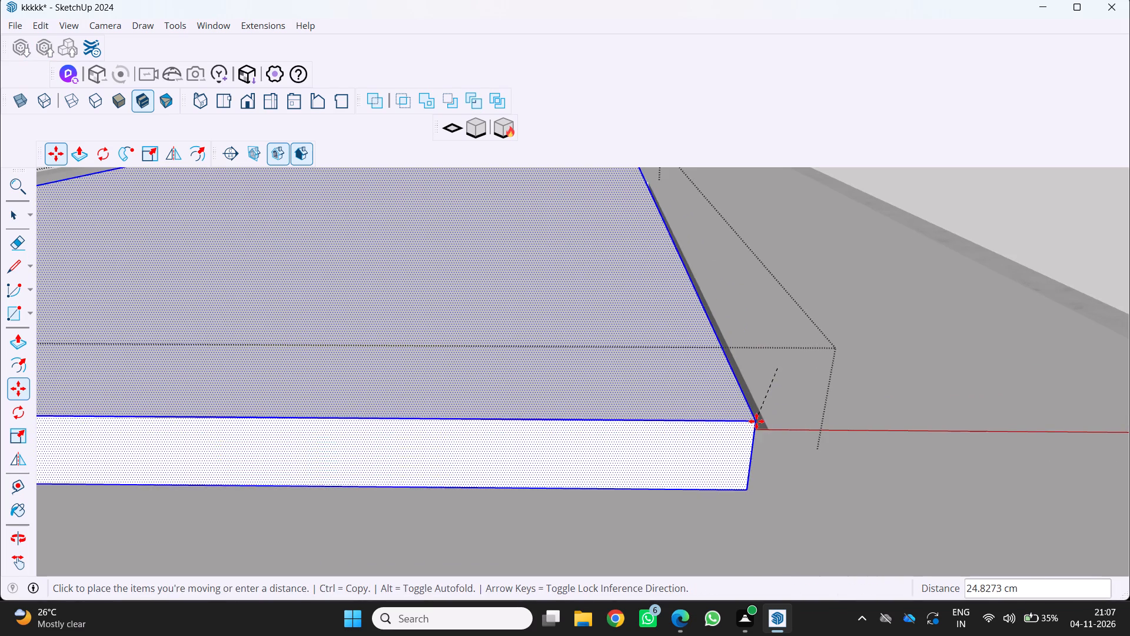
pyautogui.click(772, 428)
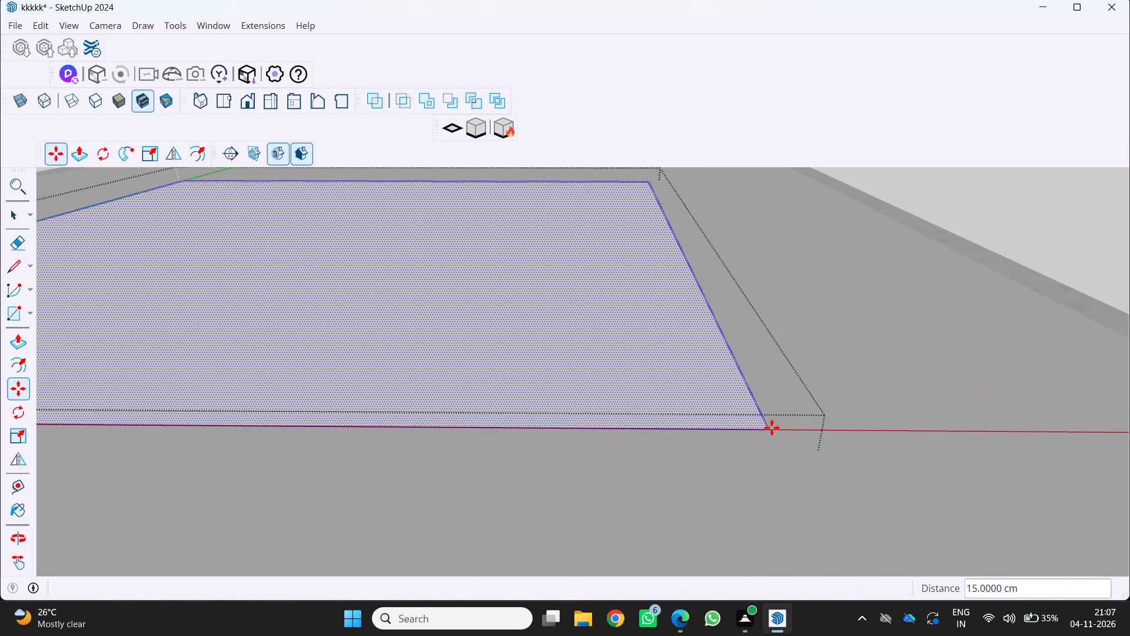
# Examine the lowered panel's fit against the opening's ledge from below.
pyautogui.scroll(-5, 755, 446)
pyautogui.moveTo(755, 451); pyautogui.dragTo(826, 309, button='middle')
pyautogui.scroll(1, 826, 309)
pyautogui.scroll(-6, 802, 318)
pyautogui.scroll(-4, 576, 492)
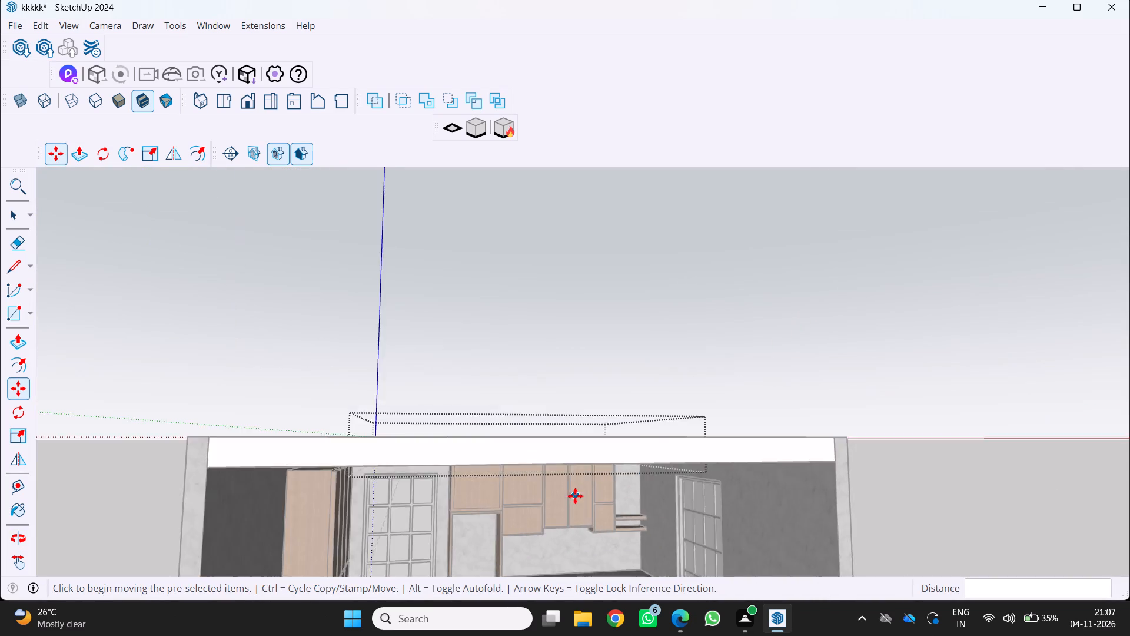
pyautogui.moveTo(574, 495); pyautogui.dragTo(581, 418, button='middle')
pyautogui.scroll(5, 544, 457)
pyautogui.moveTo(501, 465); pyautogui.dragTo(428, 505, button='middle')
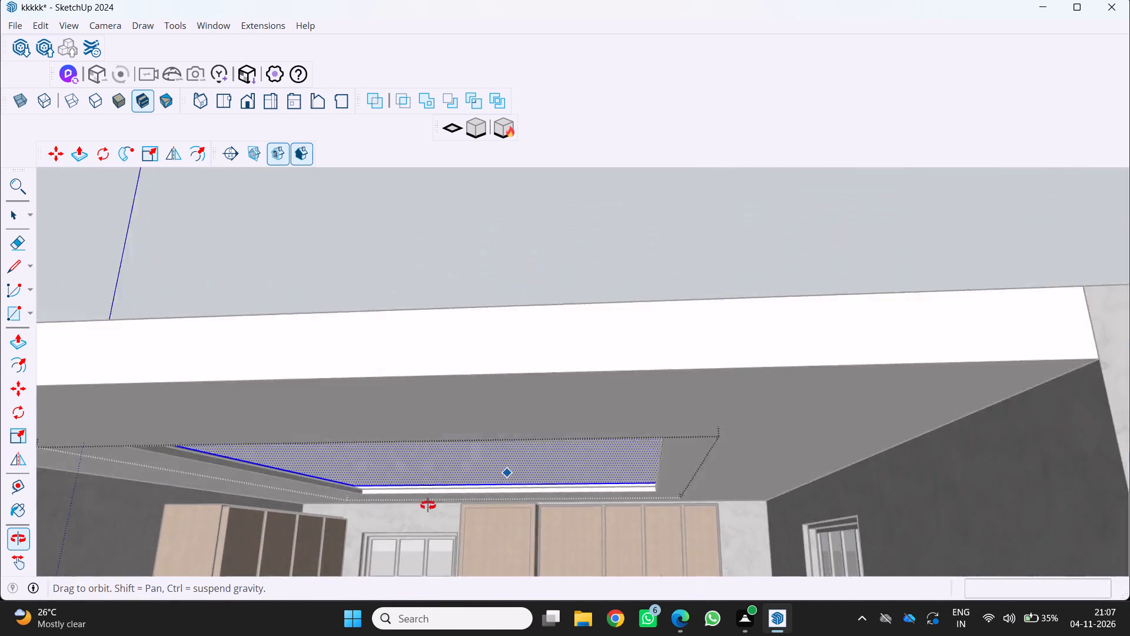
pyautogui.moveTo(428, 505); pyautogui.dragTo(561, 459, button='middle')
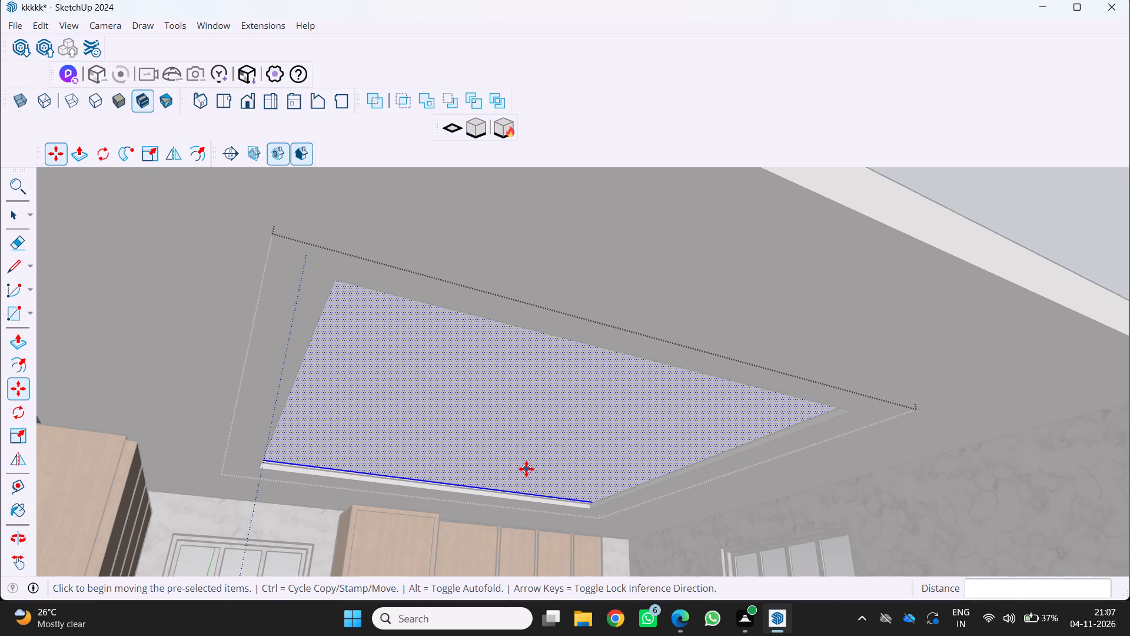
pyautogui.scroll(-4, 366, 449)
pyautogui.moveTo(365, 449); pyautogui.dragTo(350, 449, button='middle')
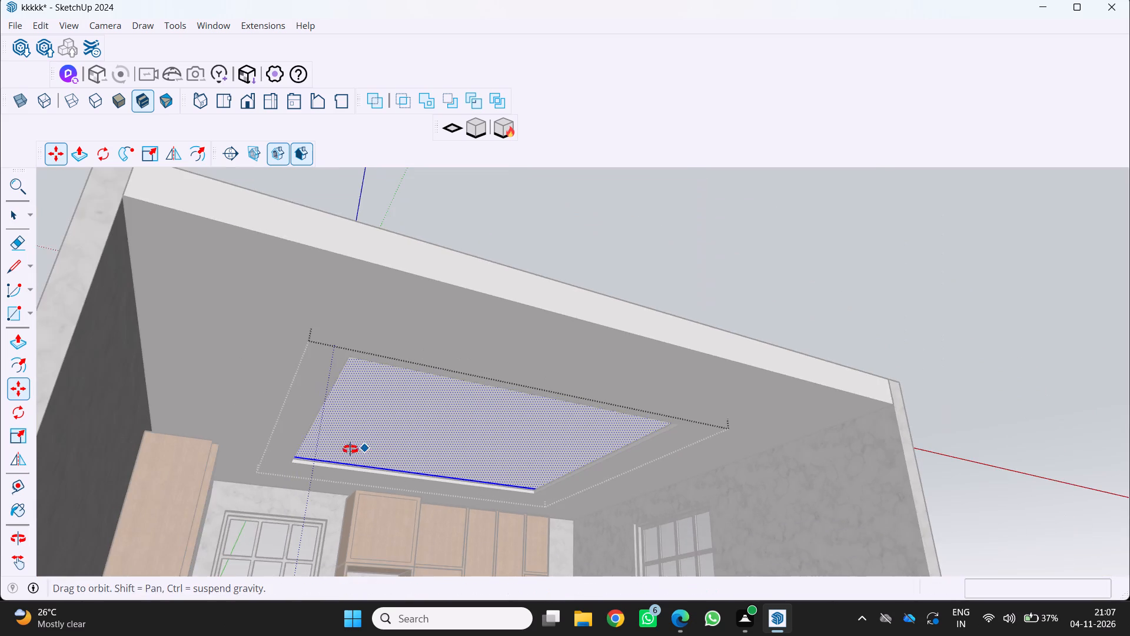
pyautogui.moveTo(350, 449); pyautogui.dragTo(262, 437, button='middle')
pyautogui.scroll(4, 261, 436)
# Close the panel's group to finish editing it.
pyautogui.press('space')
pyautogui.scroll(-2, 319, 429)
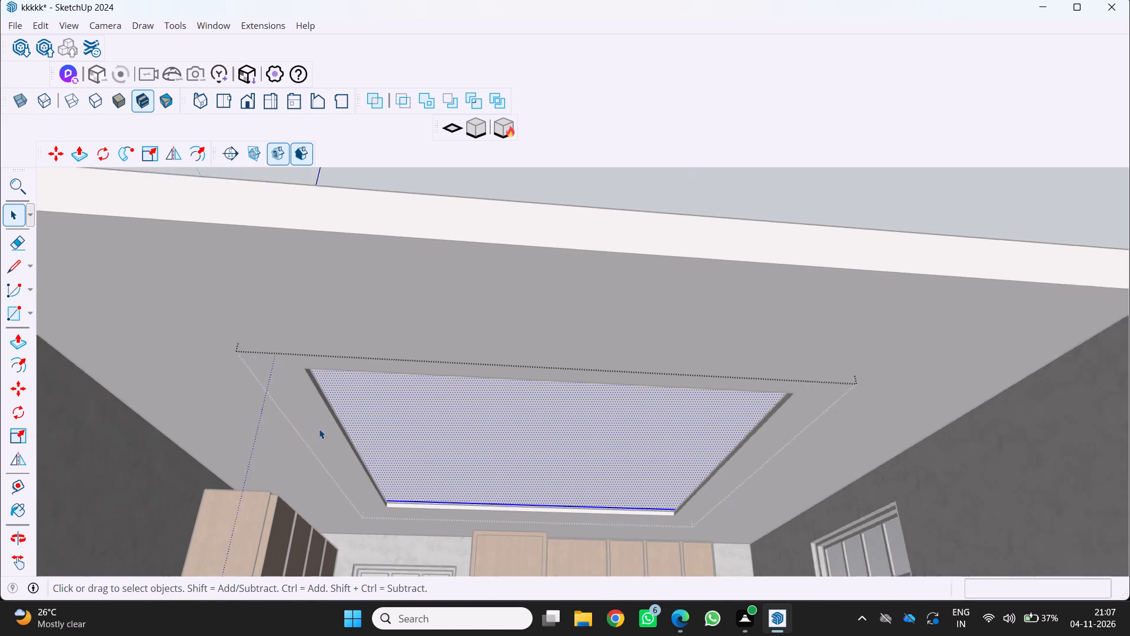
pyautogui.press('space')
pyautogui.scroll(-3, 319, 429)
pyautogui.press('space')
pyautogui.scroll(-7, 551, 396)
pyautogui.moveTo(531, 372); pyautogui.dragTo(488, 437, button='middle')
pyautogui.click(854, 490)
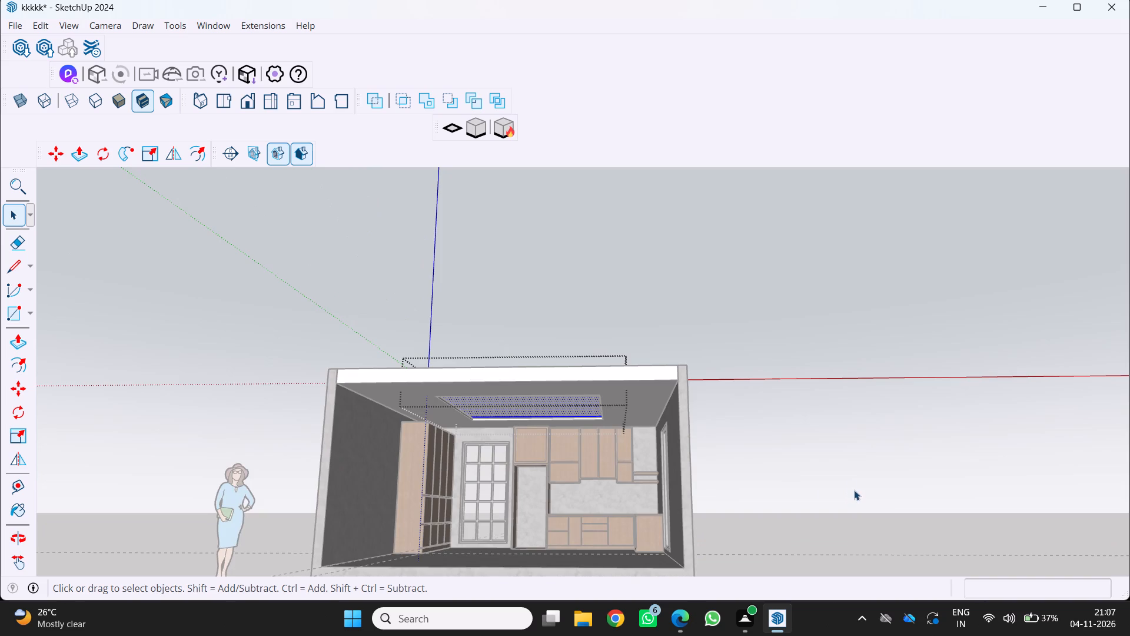
# Examine the kitchen interior and the fitted ceiling panel from the room's open front.
pyautogui.scroll(6, 524, 477)
pyautogui.moveTo(504, 451); pyautogui.dragTo(645, 379, button='middle')
pyautogui.scroll(-6, 574, 411)
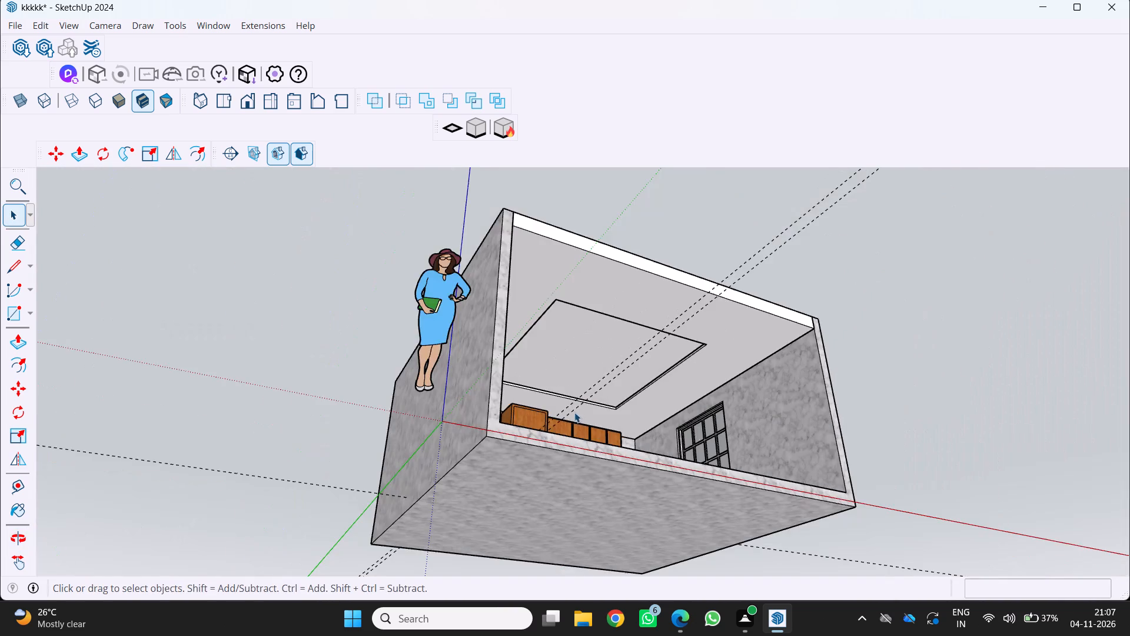
pyautogui.moveTo(609, 397); pyautogui.dragTo(508, 484, button='middle')
pyautogui.scroll(3, 500, 447)
pyautogui.scroll(-4, 1129, 558)
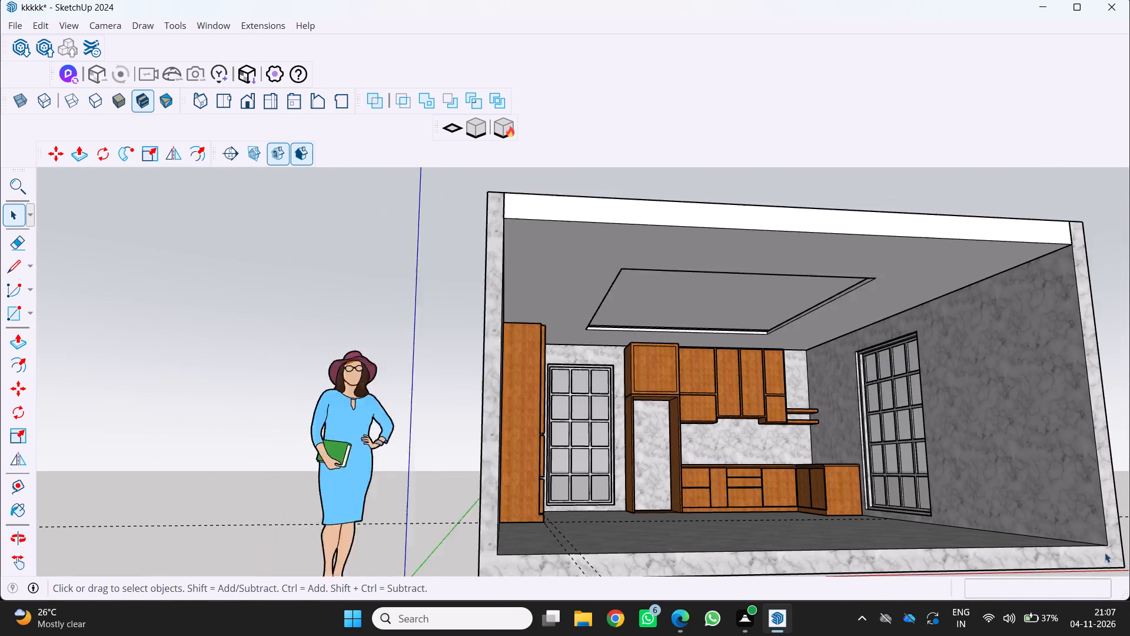
pyautogui.moveTo(1016, 544); pyautogui.dragTo(826, 556, button='middle')
pyautogui.scroll(3, 868, 459)
pyautogui.moveTo(832, 471); pyautogui.dragTo(973, 465, button='middle')
pyautogui.middleClick(973, 465)
pyautogui.scroll(-5, 973, 465)
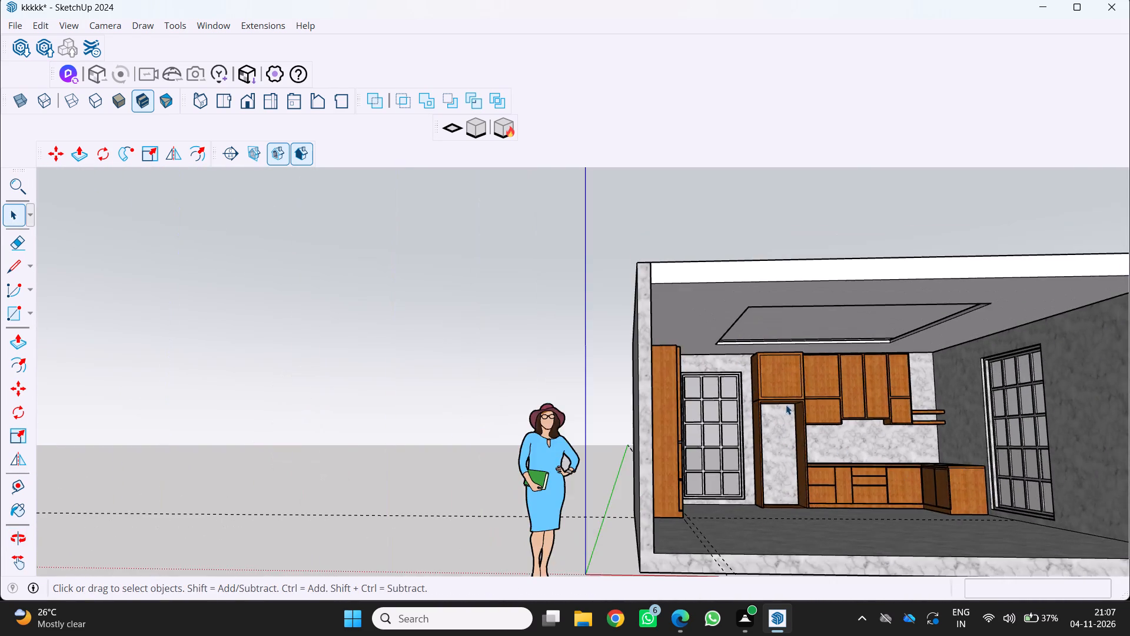
# Examine the kitchen interior and the ceiling opening with its panel from the room's open front.
pyautogui.scroll(4, 783, 393)
pyautogui.moveTo(756, 369); pyautogui.dragTo(738, 357, button='middle')
pyautogui.middleClick(738, 357)
pyautogui.scroll(-6, 740, 360)
pyautogui.scroll(3, 754, 365)
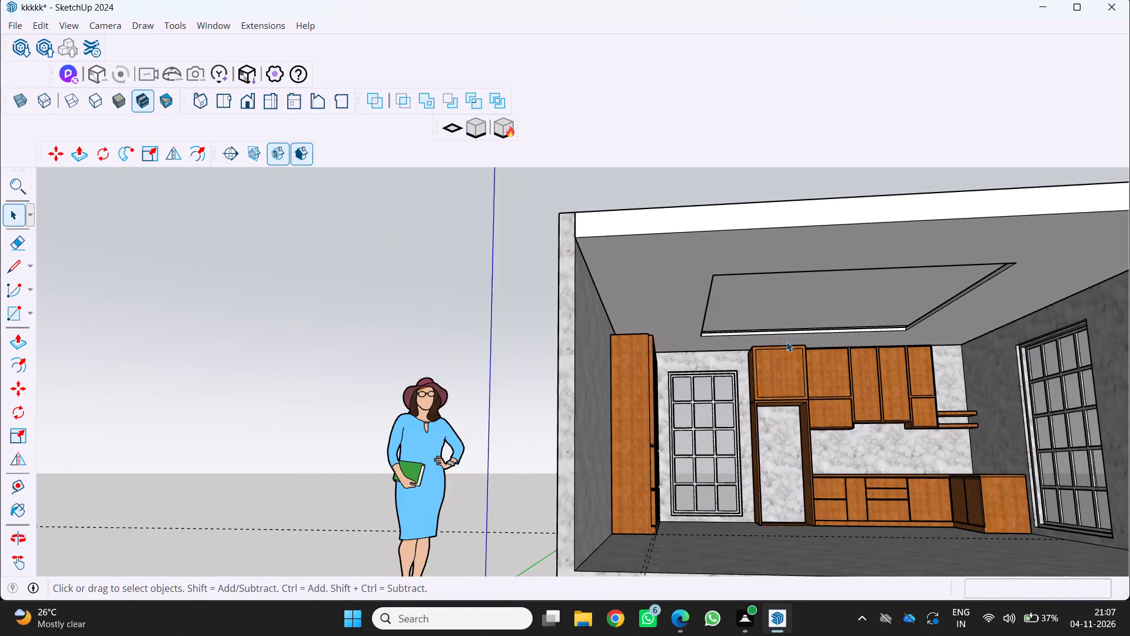
pyautogui.moveTo(786, 342); pyautogui.dragTo(729, 395, button='middle')
pyautogui.middleClick(729, 395)
pyautogui.scroll(-4, 742, 373)
pyautogui.moveTo(973, 569); pyautogui.dragTo(1052, 550, button='middle')
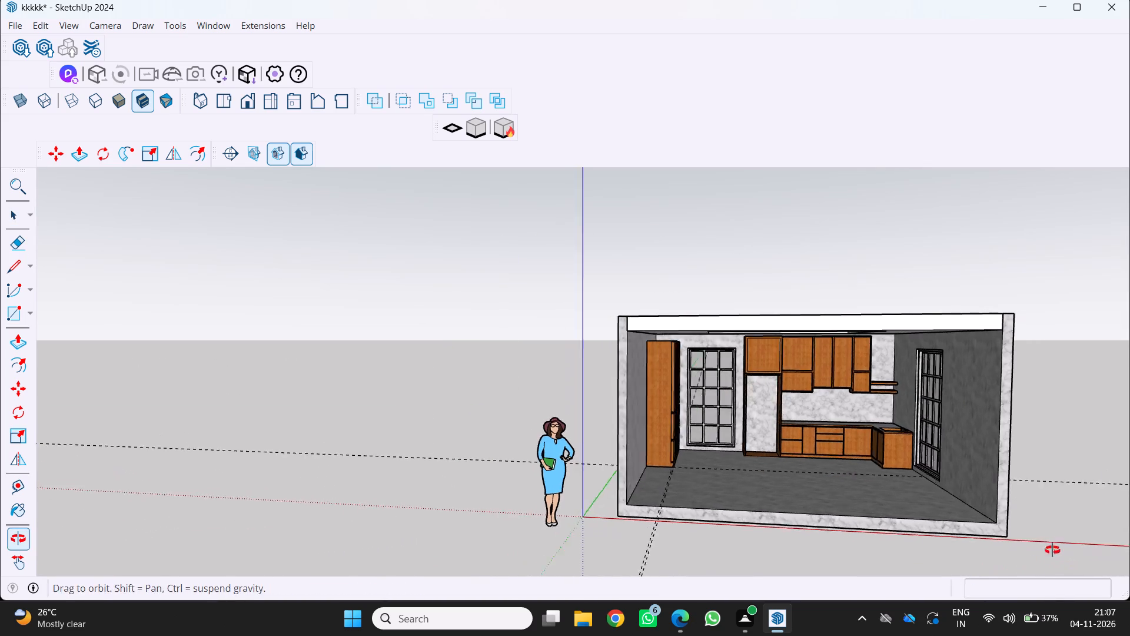
pyautogui.moveTo(1052, 550); pyautogui.dragTo(1060, 532, button='middle')
pyautogui.middleClick(311, 201)
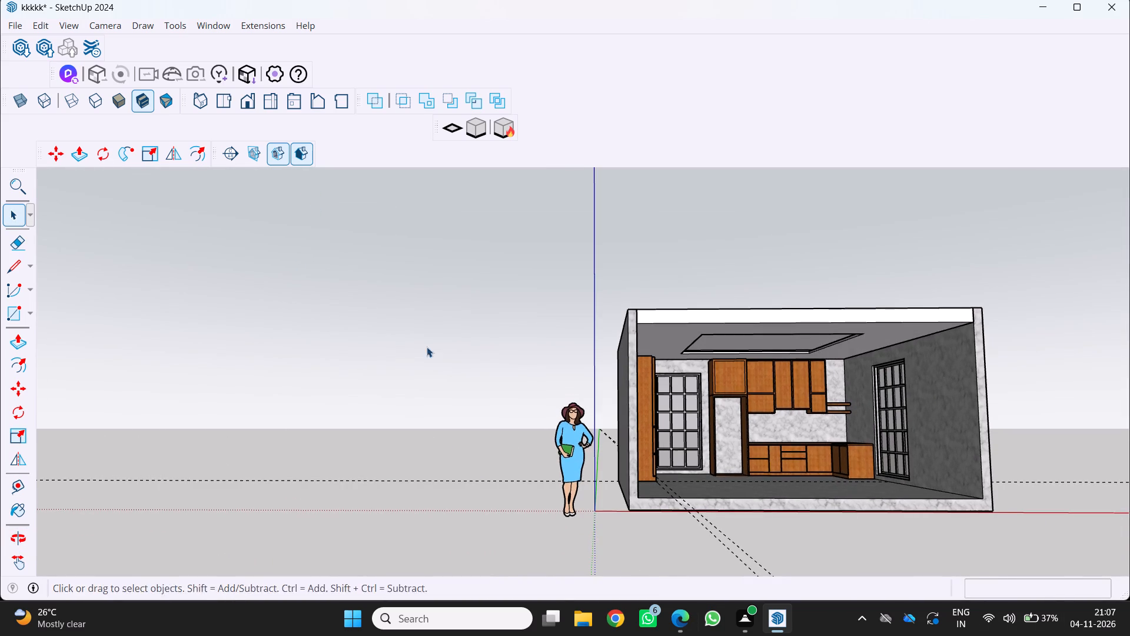
# Place a guide line on the ceiling 30 cm outside the opening's edge on the tall cabinet side.
pyautogui.moveTo(457, 375); pyautogui.dragTo(397, 303, button='middle')
pyautogui.scroll(5, 600, 296)
pyautogui.moveTo(596, 323); pyautogui.dragTo(572, 303, button='middle')
pyautogui.middleClick(574, 304)
pyautogui.scroll(4, 673, 310)
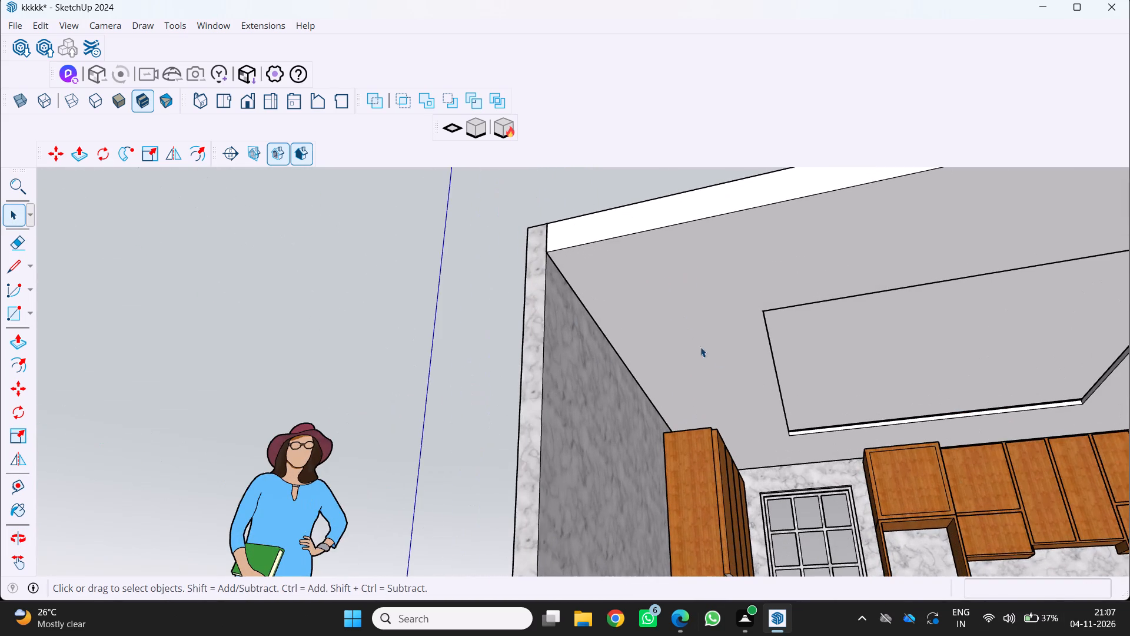
pyautogui.press('t')
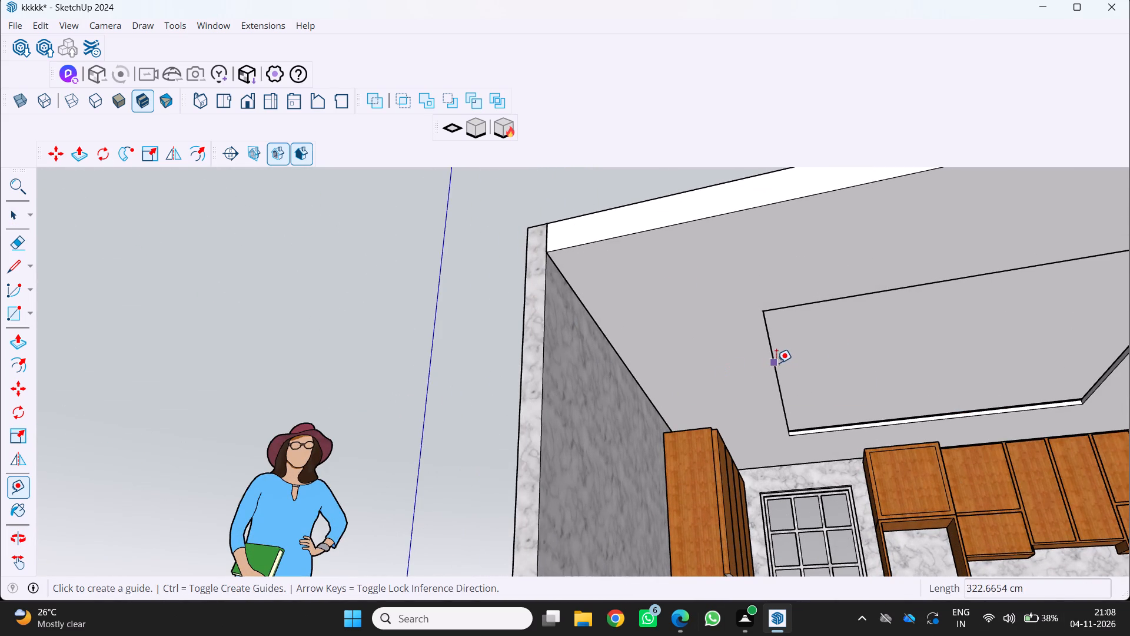
pyautogui.click(775, 363)
pyautogui.write('30')
pyautogui.press('Return')
# Place a guide line on the ceiling 30 cm outside the opening's rear edge, on the wall cabinet side.
pyautogui.scroll(-2, 825, 321)
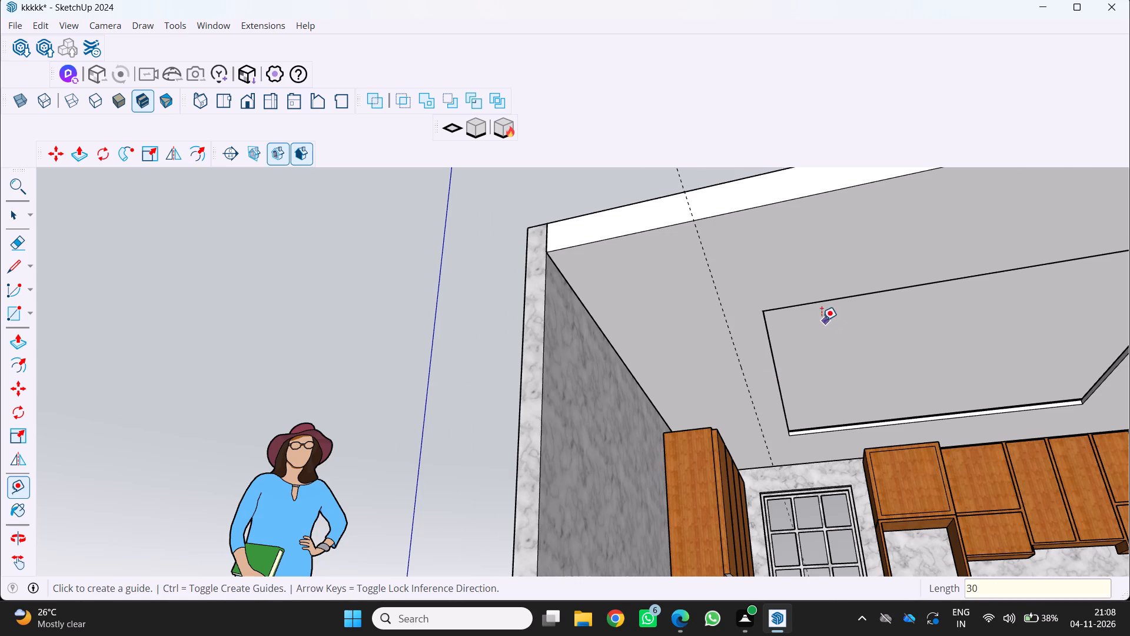
pyautogui.scroll(-3, 822, 320)
pyautogui.moveTo(840, 302); pyautogui.dragTo(830, 265, button='middle')
pyautogui.middleClick(830, 265)
pyautogui.scroll(2, 876, 399)
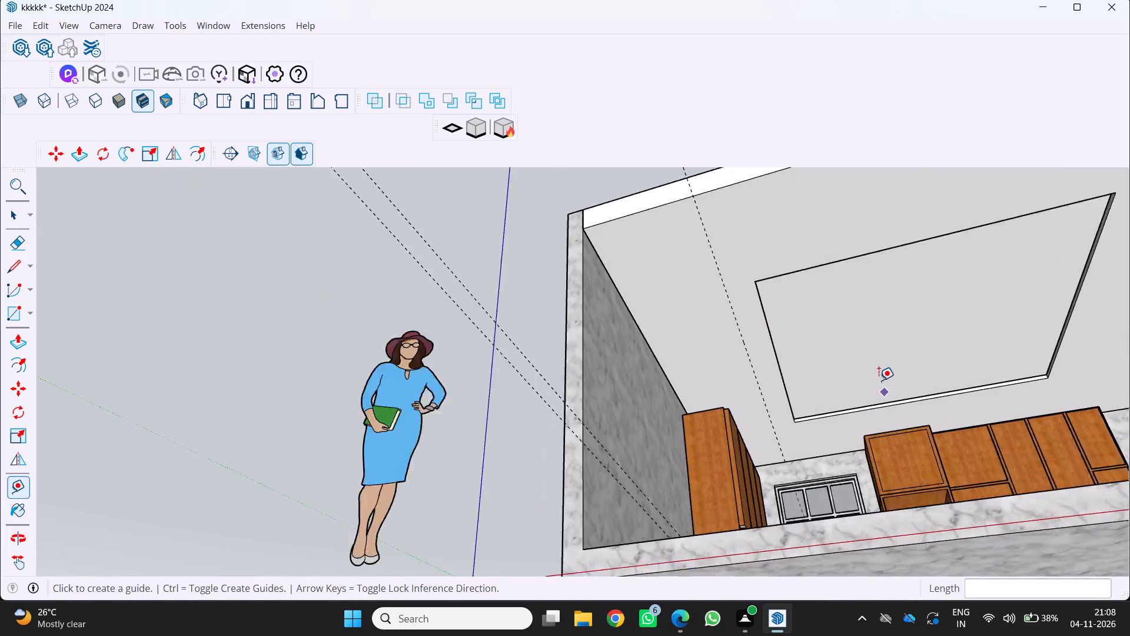
pyautogui.scroll(4, 879, 380)
pyautogui.click(888, 400)
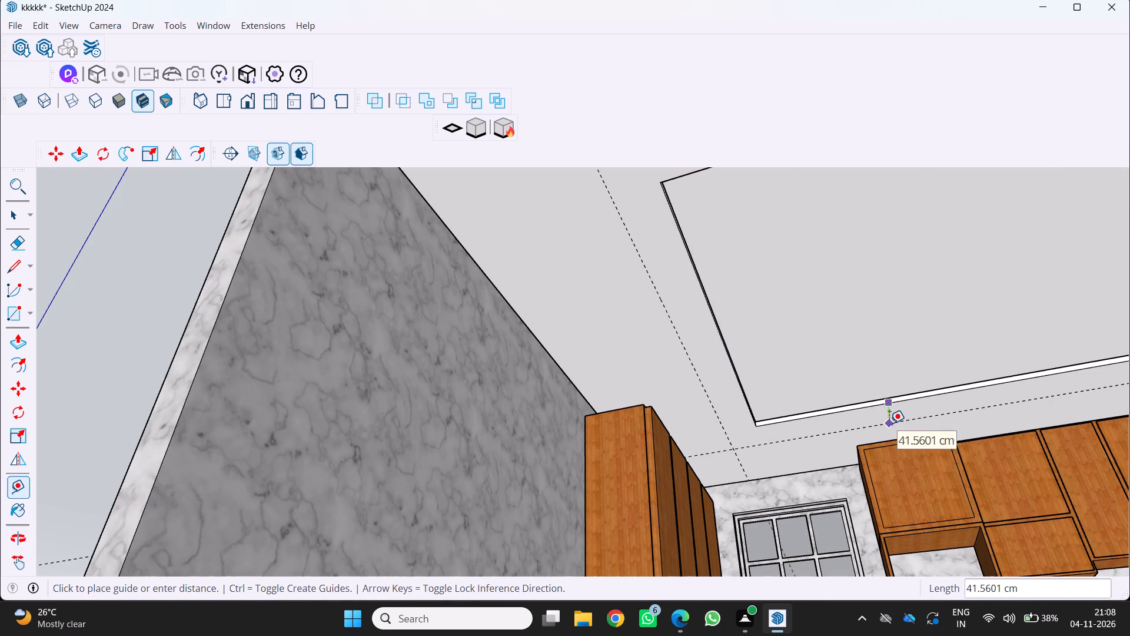
pyautogui.write('30')
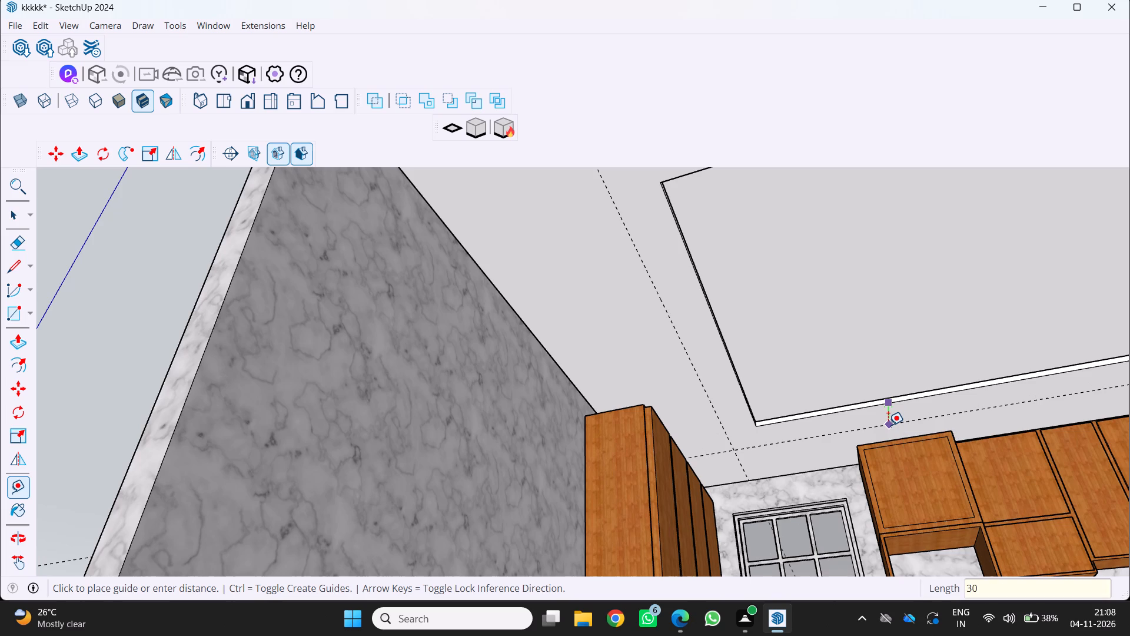
pyautogui.press('Return')
# Place a guide line on the ceiling 30 cm outside the opening's edge on the large window side.
pyautogui.moveTo(869, 426); pyautogui.dragTo(889, 425, button='middle')
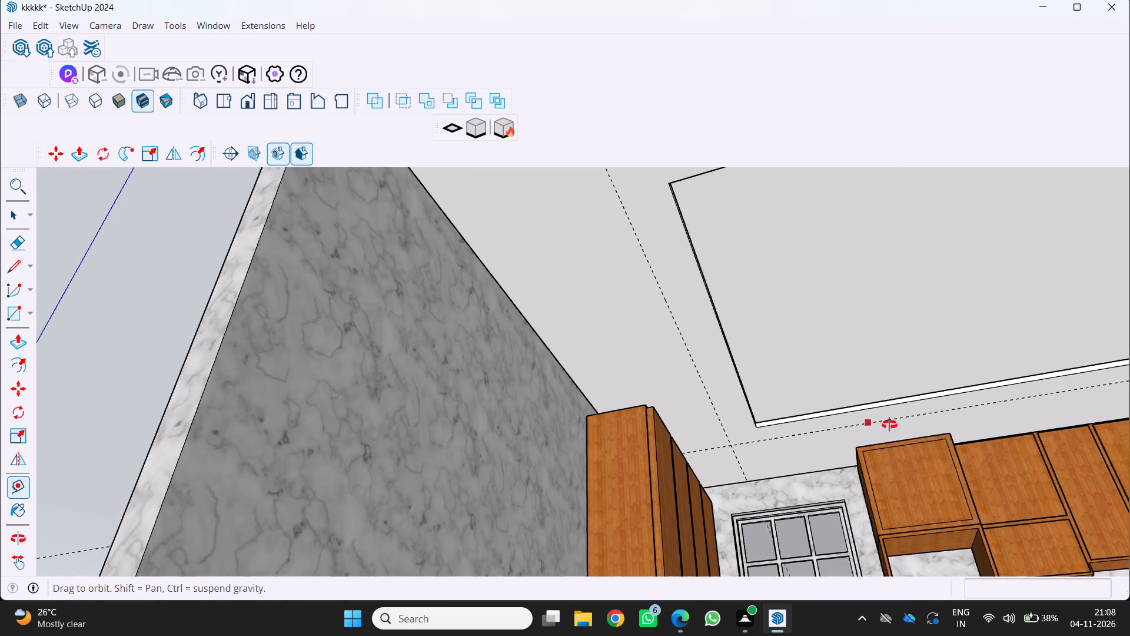
pyautogui.moveTo(889, 425); pyautogui.dragTo(936, 424, button='middle')
pyautogui.middleClick(936, 424)
pyautogui.scroll(-8, 936, 424)
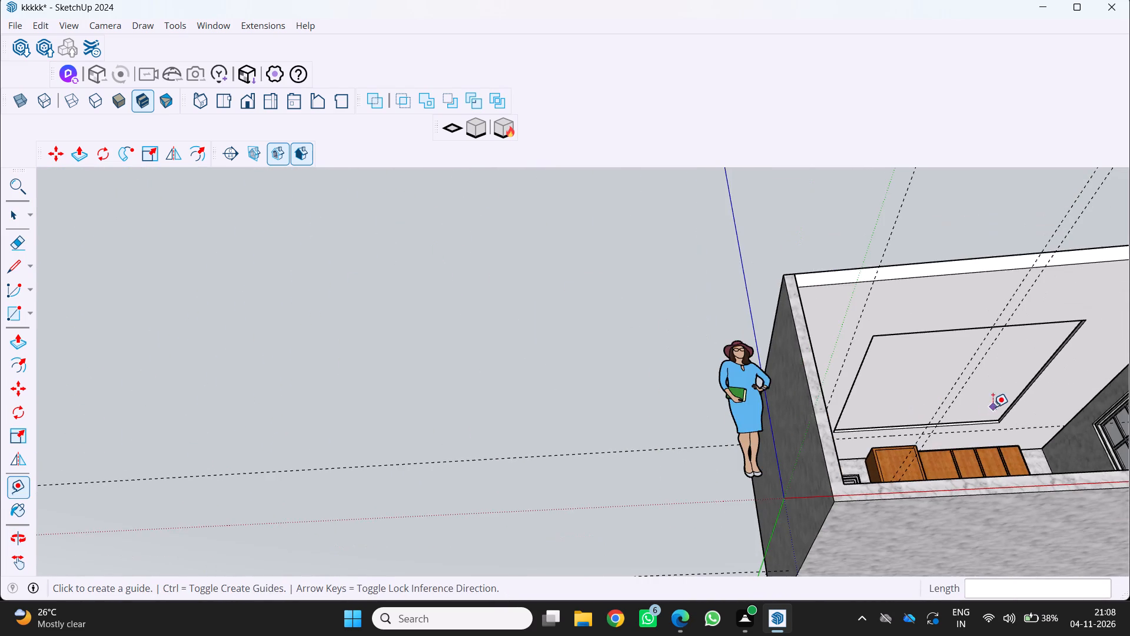
pyautogui.moveTo(993, 407); pyautogui.dragTo(900, 451, button='middle')
pyautogui.middleClick(900, 451)
pyautogui.moveTo(913, 452); pyautogui.dragTo(908, 455, button='middle')
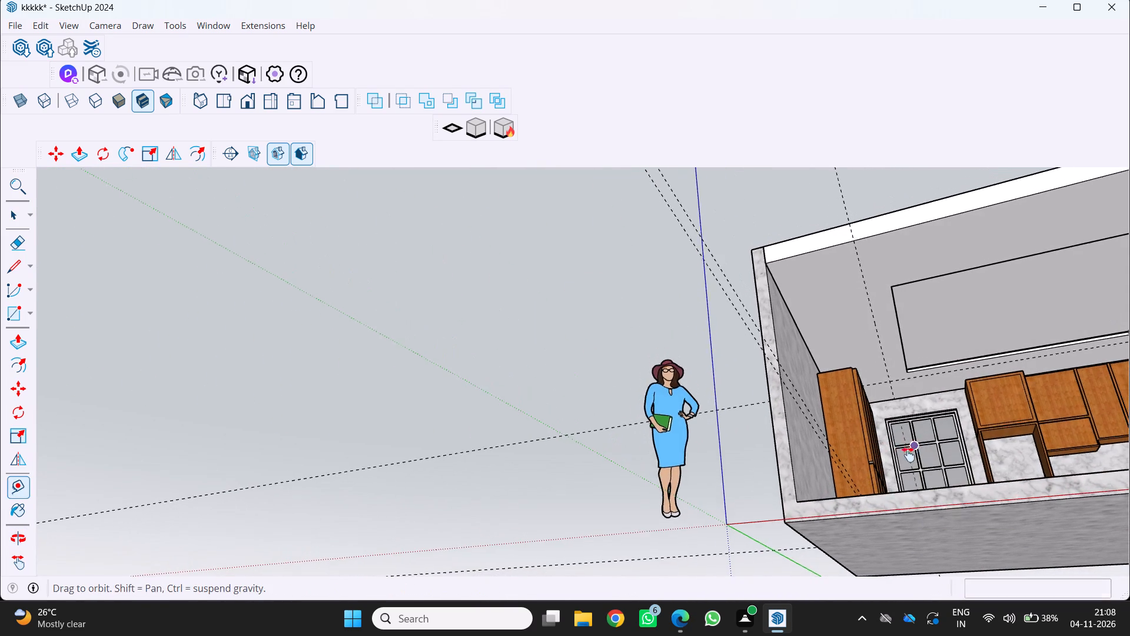
pyautogui.moveTo(908, 455); pyautogui.dragTo(695, 495, button='middle')
pyautogui.scroll(3, 803, 402)
pyautogui.scroll(2, 865, 353)
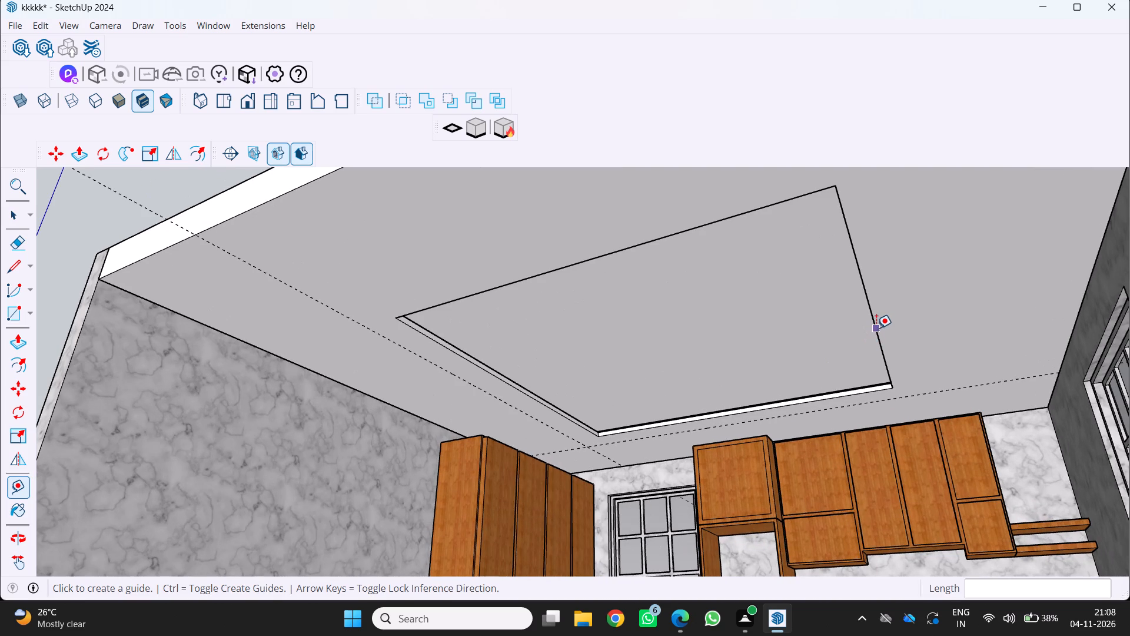
pyautogui.click(876, 328)
pyautogui.write('30')
pyautogui.press('Return')
# Place a guide line on the ceiling 30 cm outside the opening's front edge, toward the room's open side.
pyautogui.scroll(-5, 849, 332)
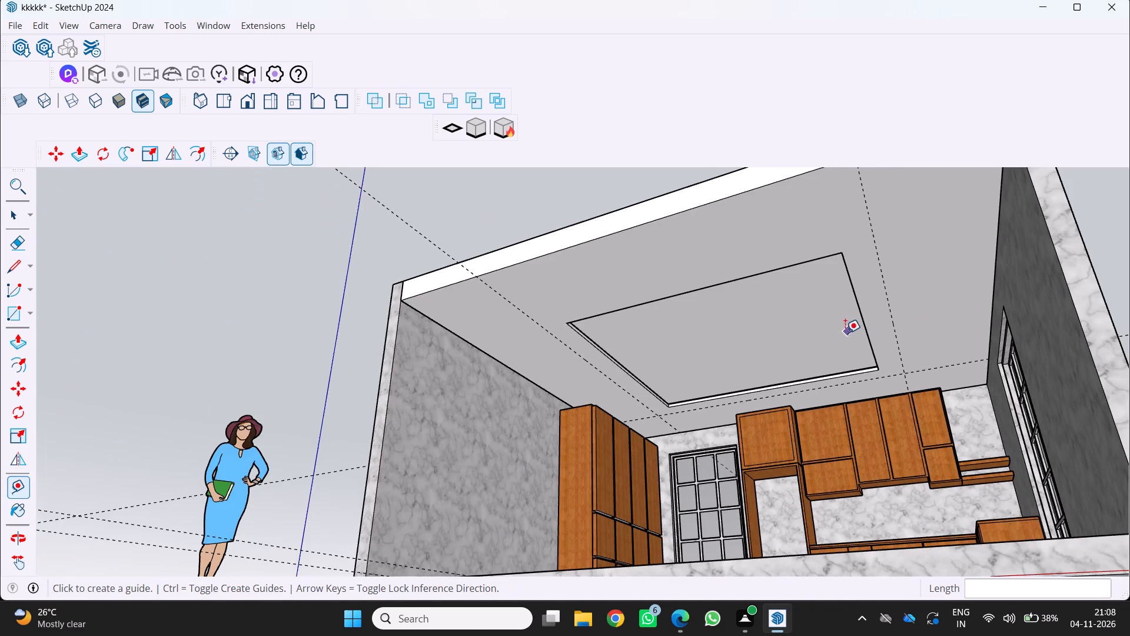
pyautogui.click(730, 282)
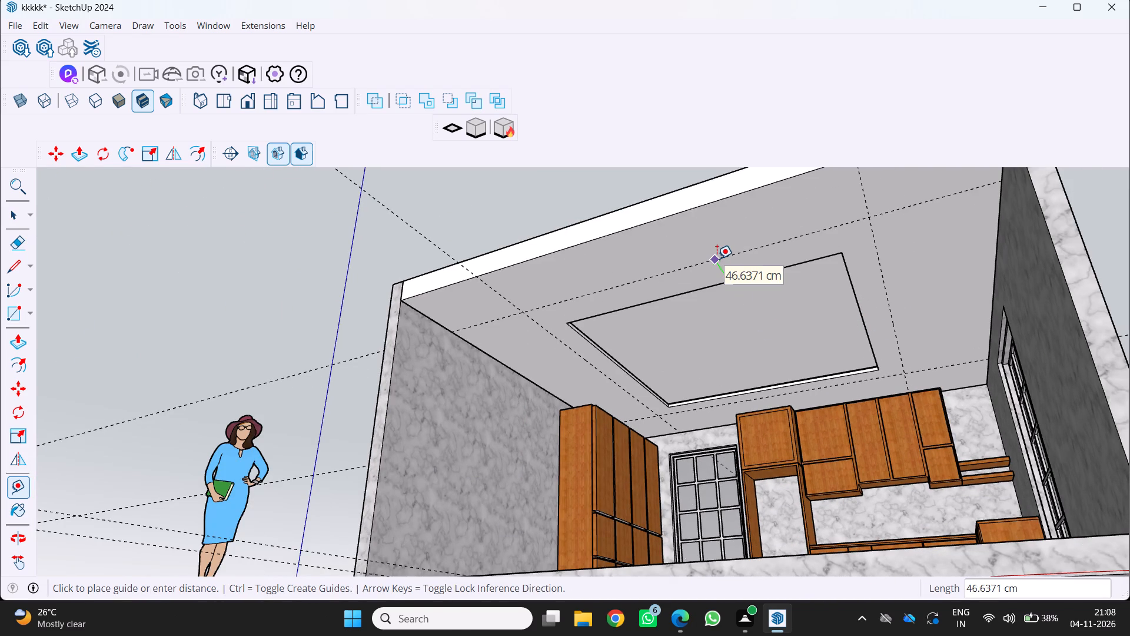
pyautogui.press('2')
pyautogui.press('BackSpace')
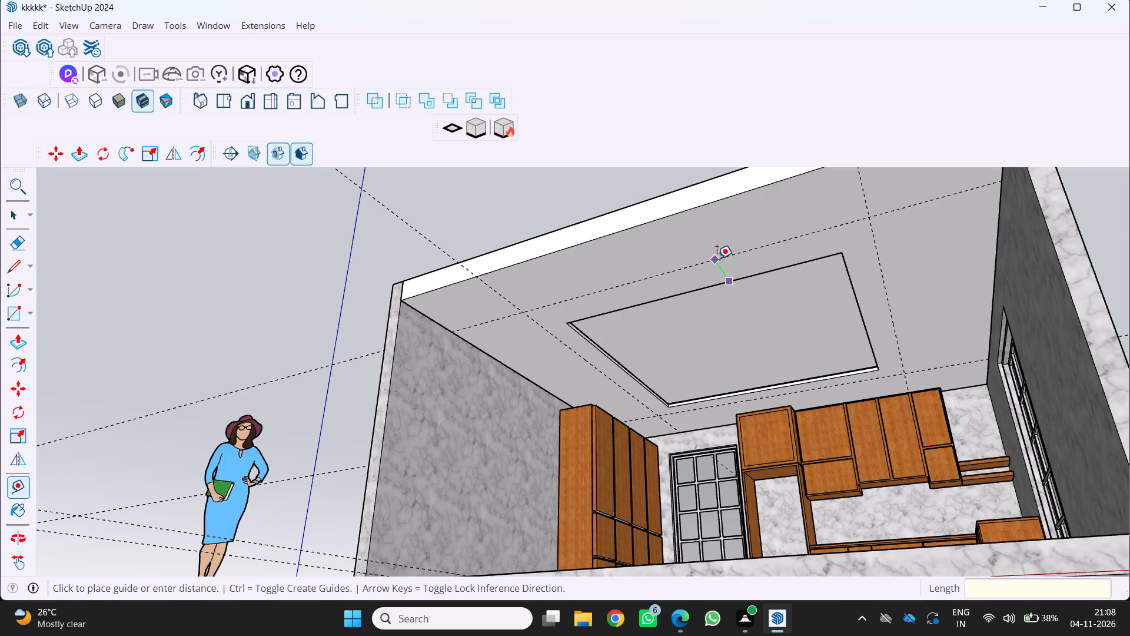
pyautogui.press('3')
pyautogui.press('0')
pyautogui.press('Return')
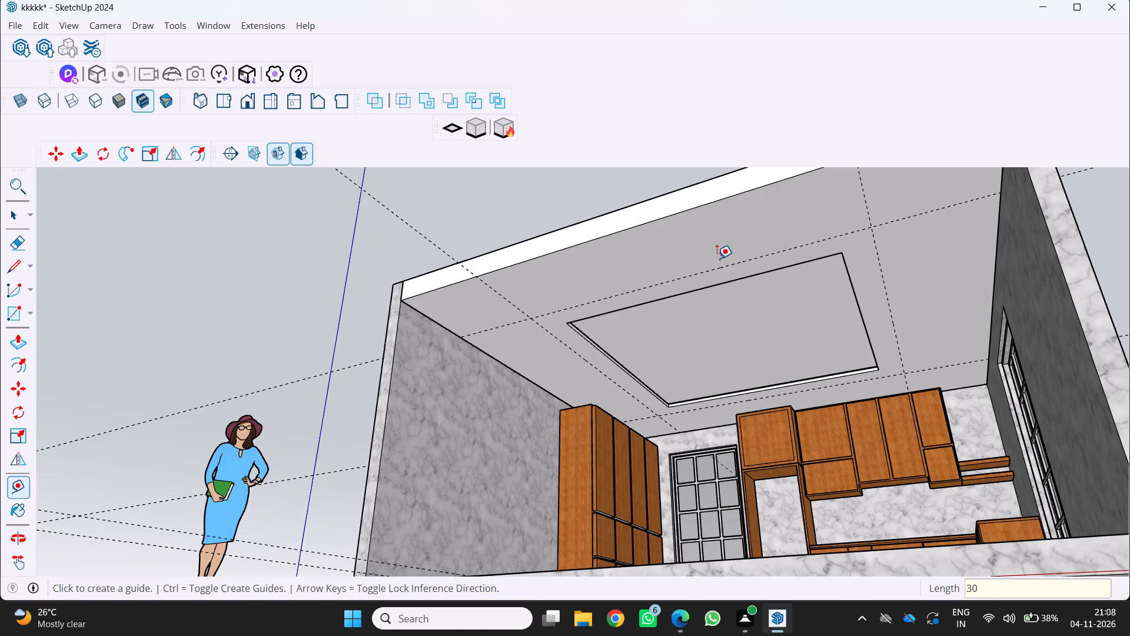
# Draw a circle of 5 cm radius on the ceiling, centred where the rear and window-side guides cross.
pyautogui.moveTo(722, 264); pyautogui.dragTo(806, 216, button='middle')
pyautogui.scroll(2, 830, 262)
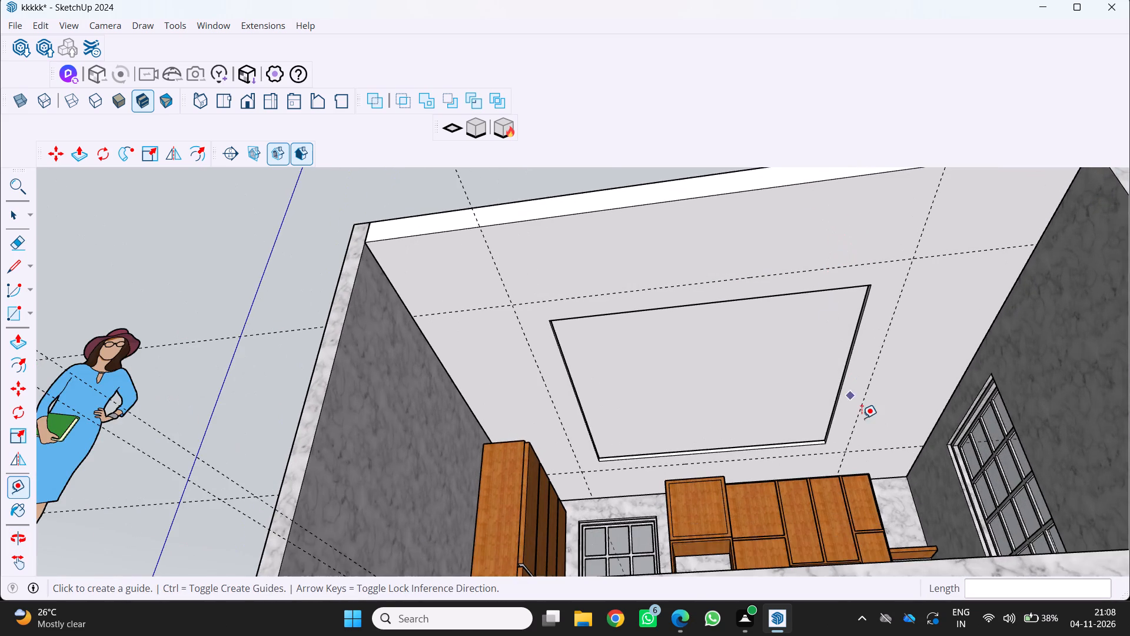
pyautogui.scroll(1, 861, 420)
pyautogui.scroll(1, 417, 310)
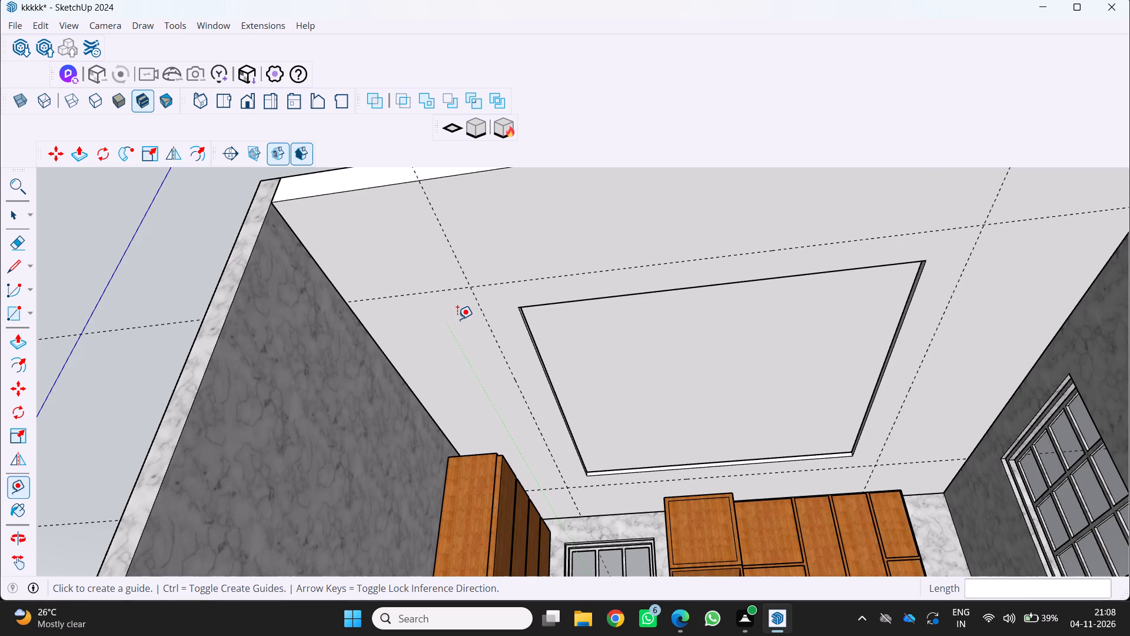
pyautogui.scroll(2, 522, 290)
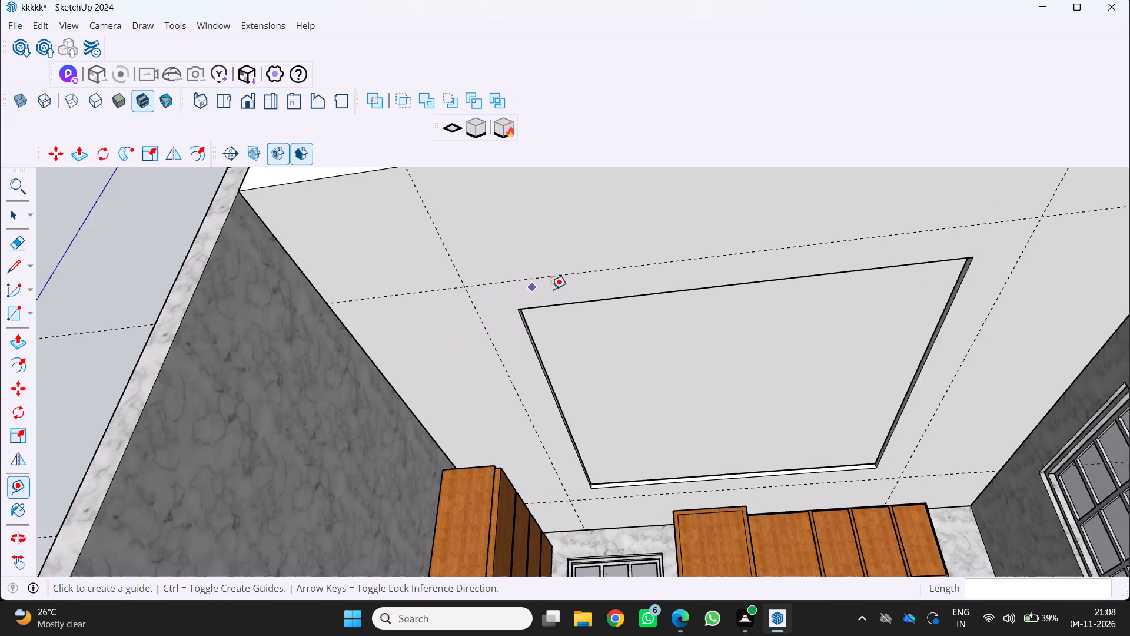
pyautogui.scroll(1, 932, 541)
pyautogui.moveTo(932, 541); pyautogui.dragTo(905, 499, button='middle')
pyautogui.scroll(2, 987, 448)
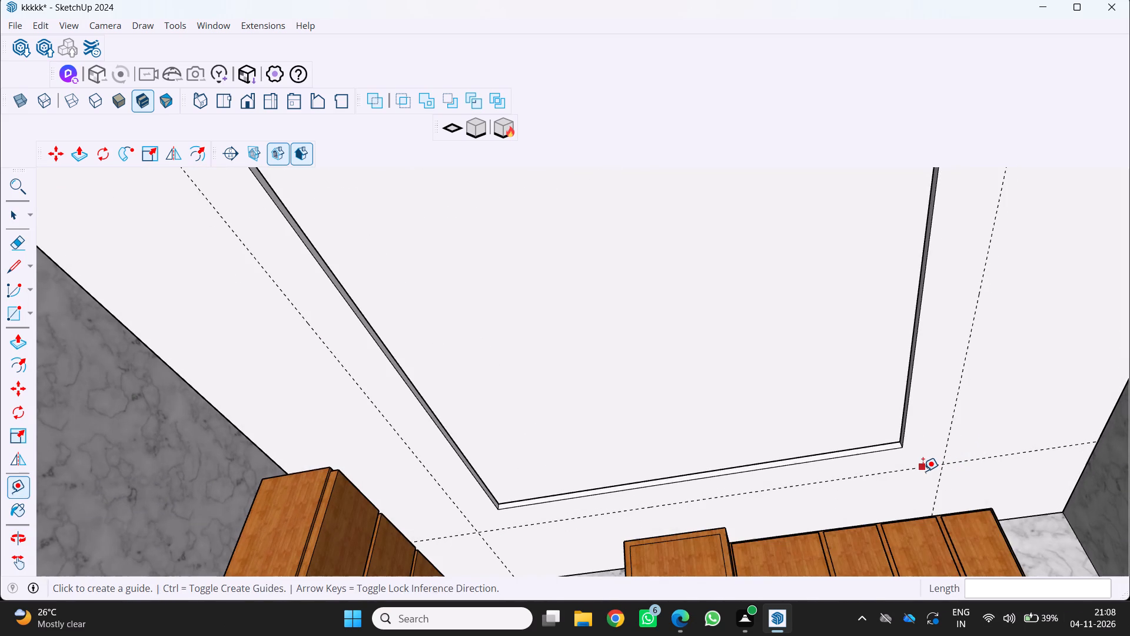
pyautogui.press('c')
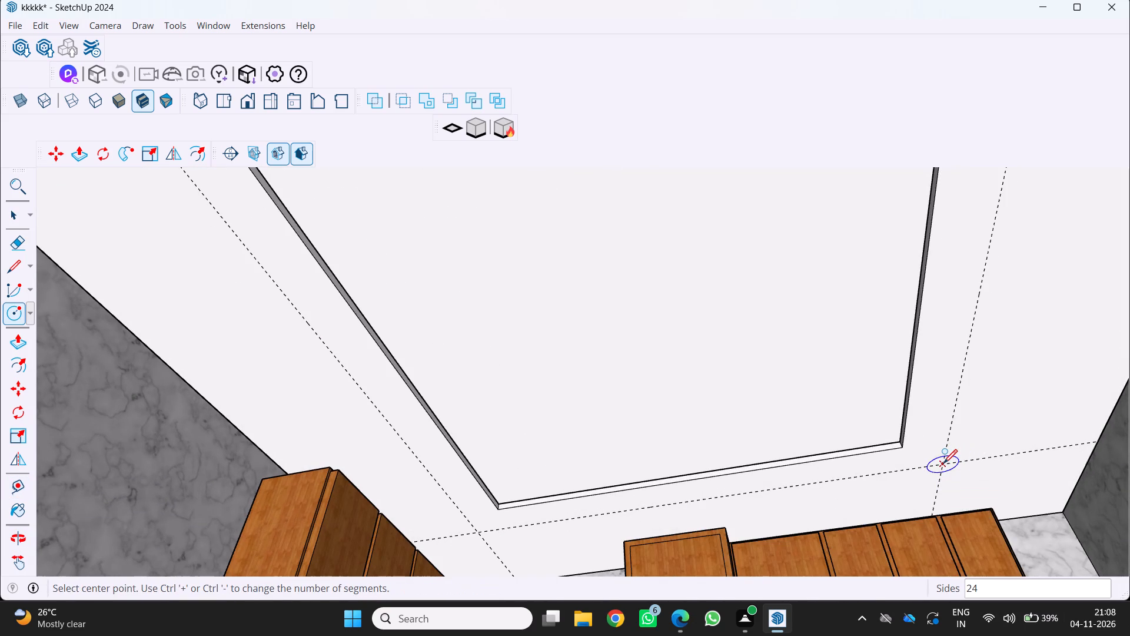
pyautogui.click(943, 462)
pyautogui.scroll(8, 955, 450)
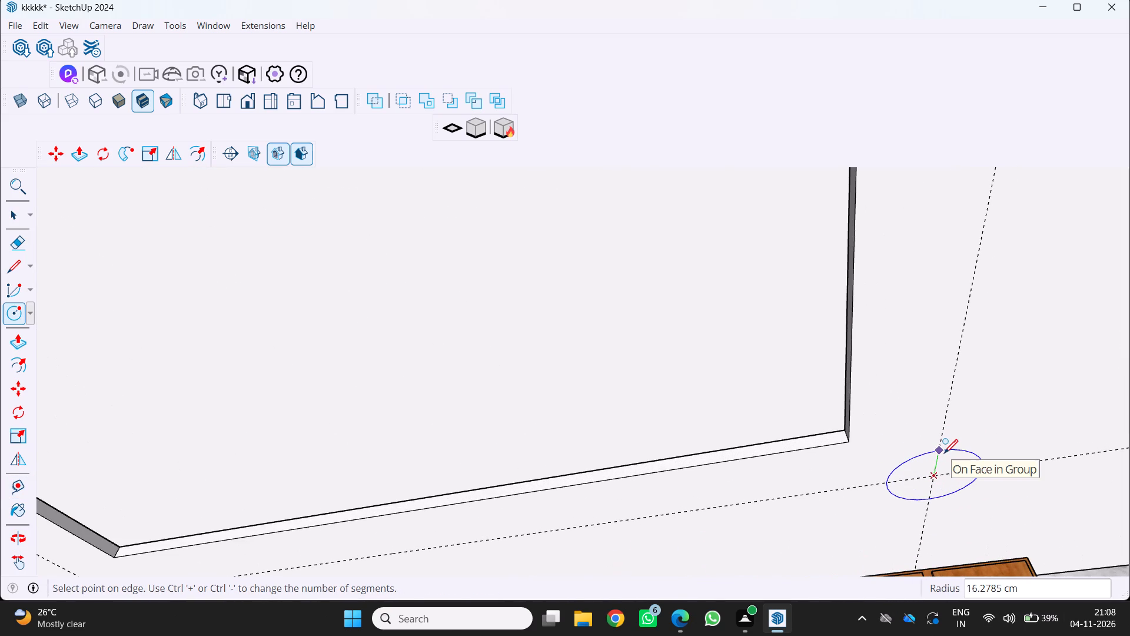
pyautogui.press('5')
pyautogui.press('Return')
# Select the small ceiling circle's face and align the drawing axes to it.
pyautogui.scroll(3, 932, 490)
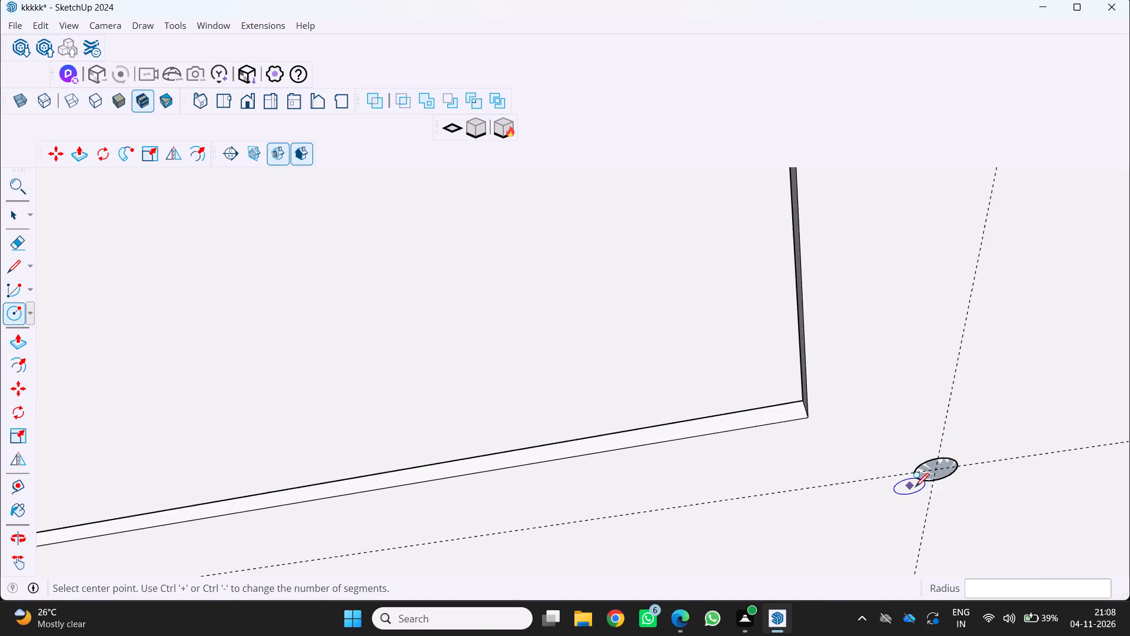
pyautogui.scroll(5, 915, 486)
pyautogui.moveTo(925, 479); pyautogui.dragTo(878, 487, button='middle')
pyautogui.middleClick(878, 487)
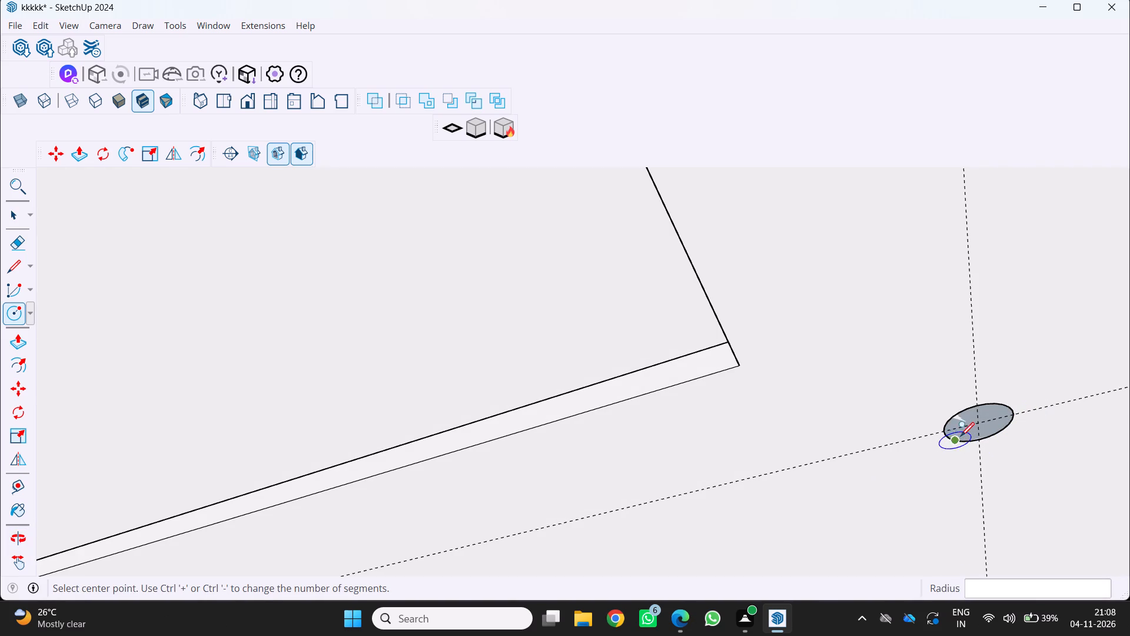
pyautogui.press('space')
pyautogui.click(972, 425)
pyautogui.click(972, 425)
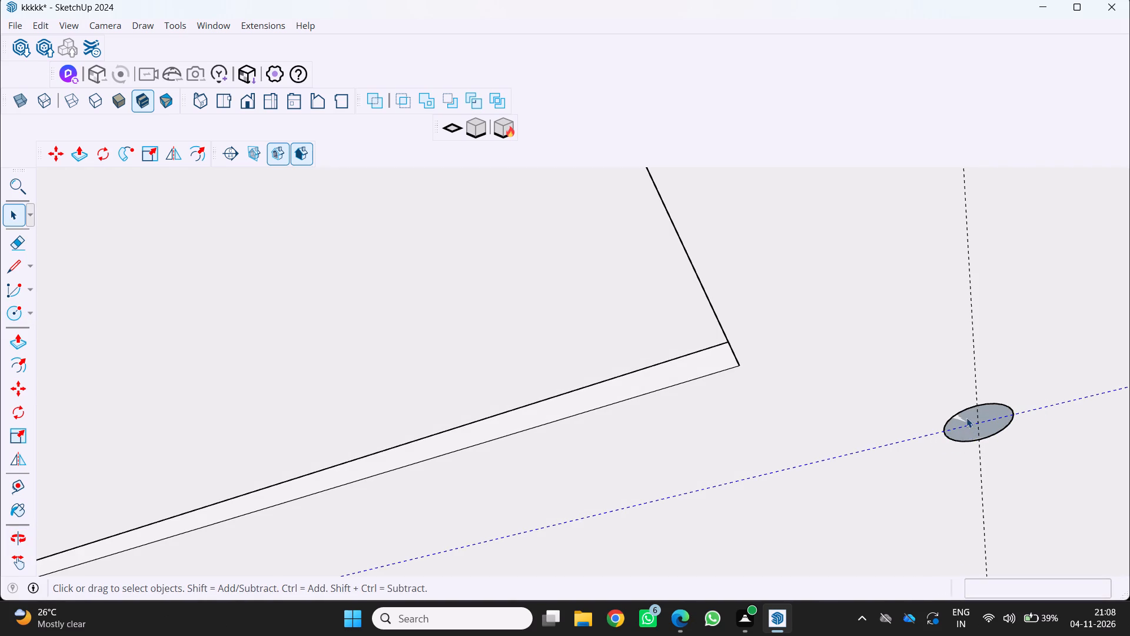
pyautogui.scroll(4, 966, 418)
pyautogui.click(962, 410)
pyautogui.rightClick(955, 421)
pyautogui.moveTo(950, 257); pyautogui.dragTo(942, 271)
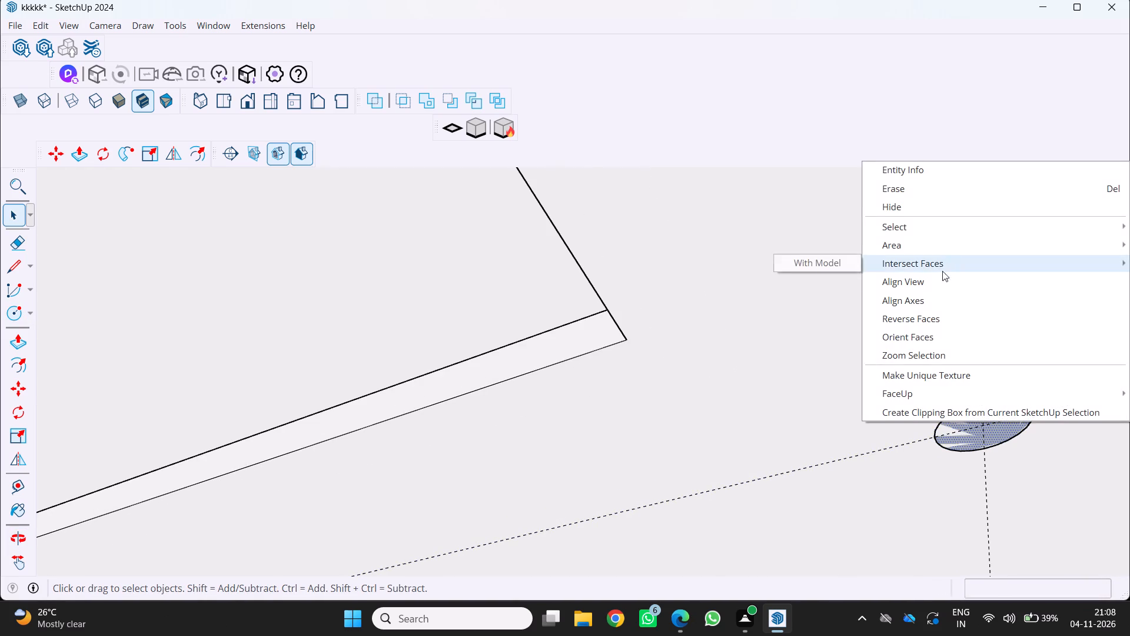
pyautogui.moveTo(942, 271); pyautogui.dragTo(915, 298)
# Select the ceiling circle's face together with its edge and make them a group.
pyautogui.tripleClick(969, 419)
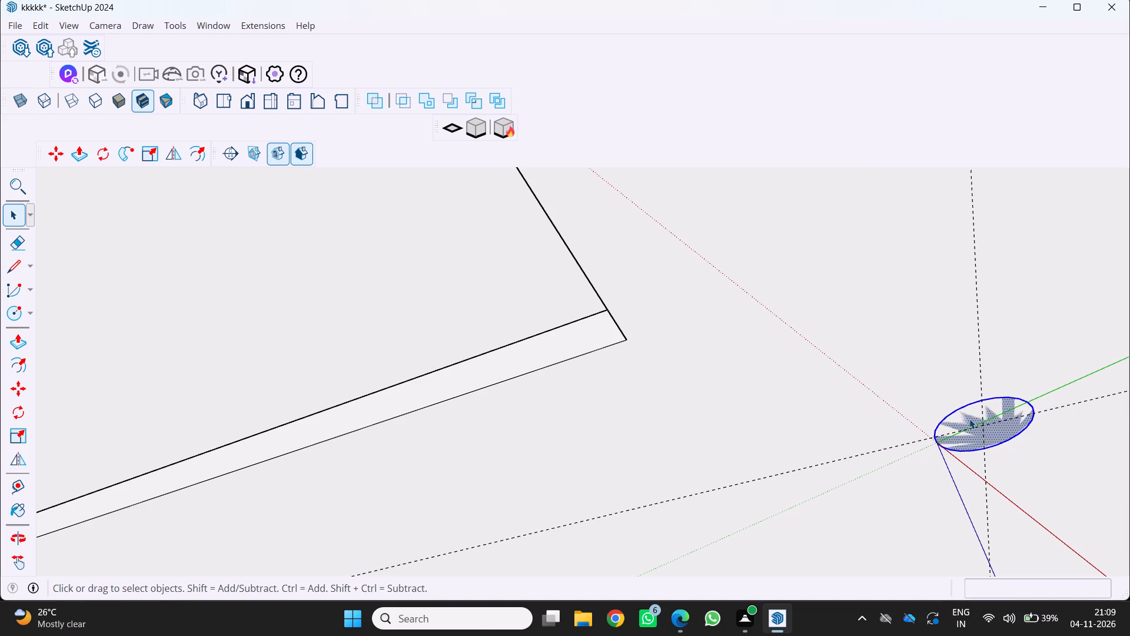
pyautogui.moveTo(954, 412); pyautogui.dragTo(949, 413, button='right')
pyautogui.moveTo(925, 249); pyautogui.dragTo(922, 242)
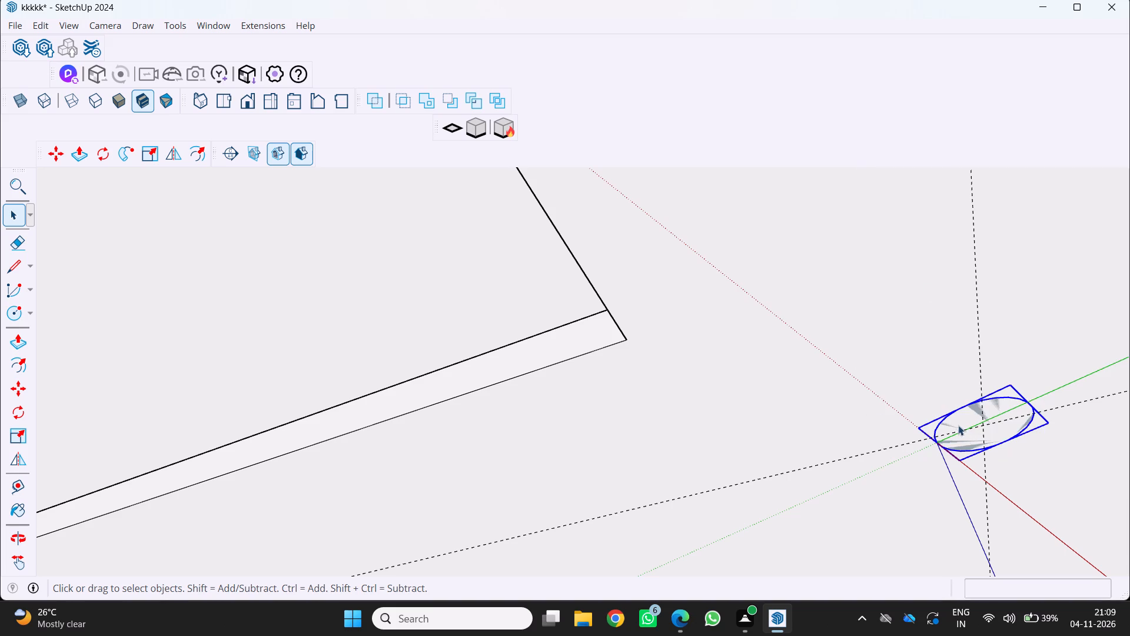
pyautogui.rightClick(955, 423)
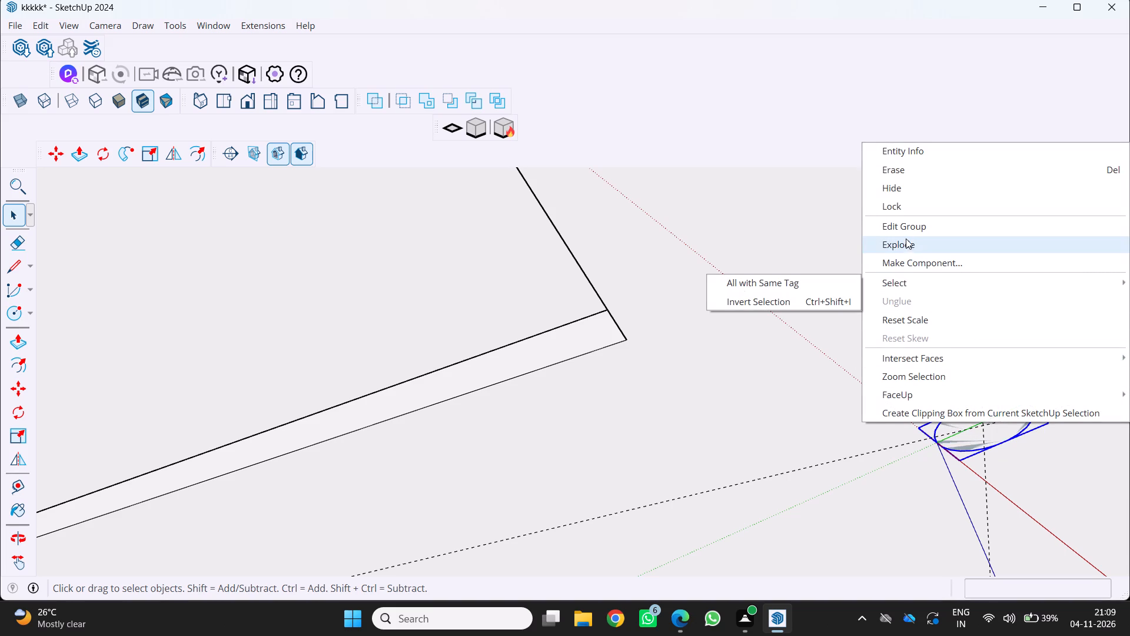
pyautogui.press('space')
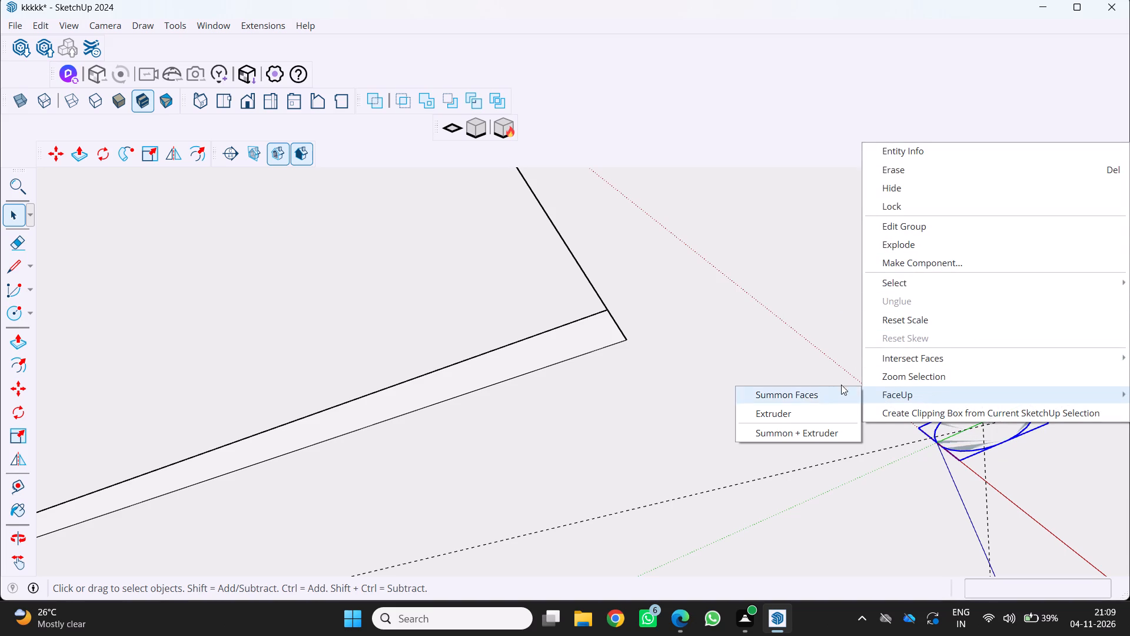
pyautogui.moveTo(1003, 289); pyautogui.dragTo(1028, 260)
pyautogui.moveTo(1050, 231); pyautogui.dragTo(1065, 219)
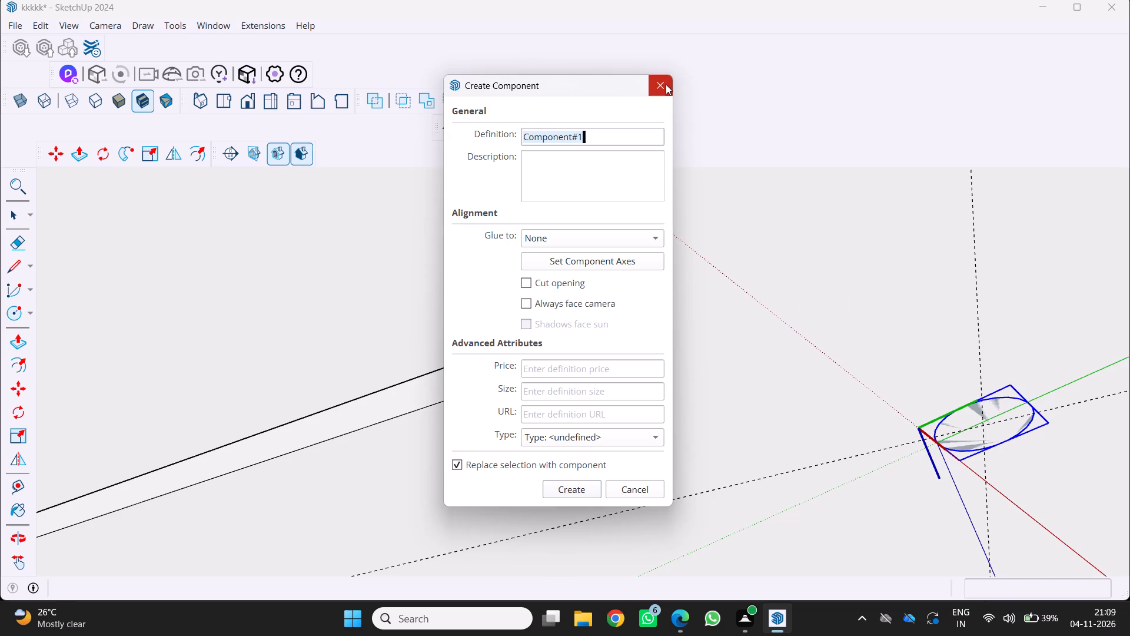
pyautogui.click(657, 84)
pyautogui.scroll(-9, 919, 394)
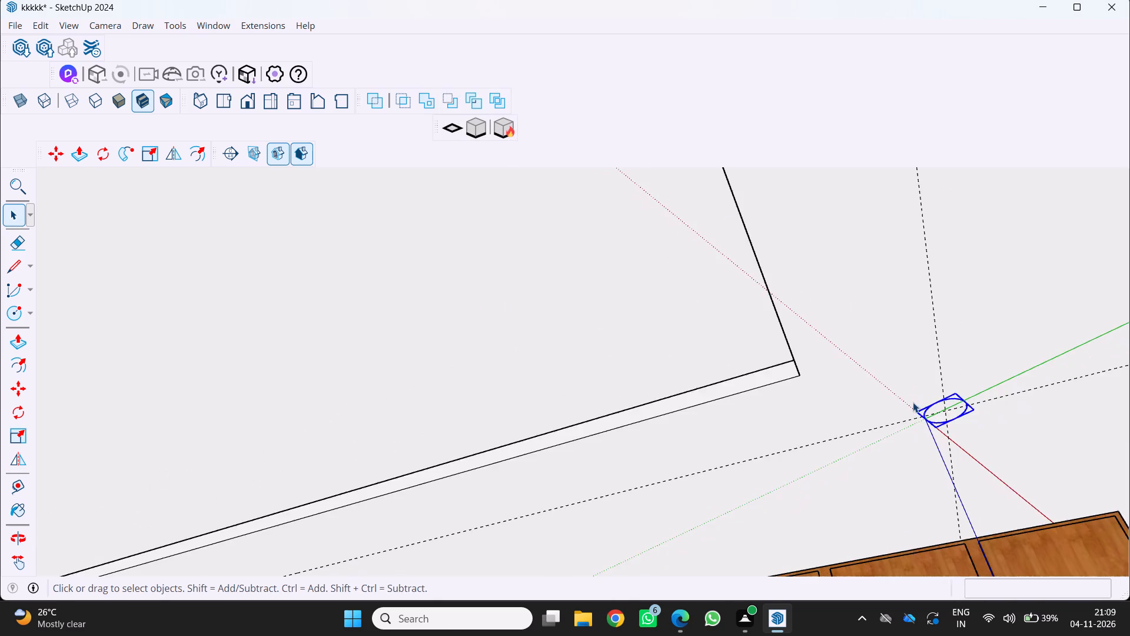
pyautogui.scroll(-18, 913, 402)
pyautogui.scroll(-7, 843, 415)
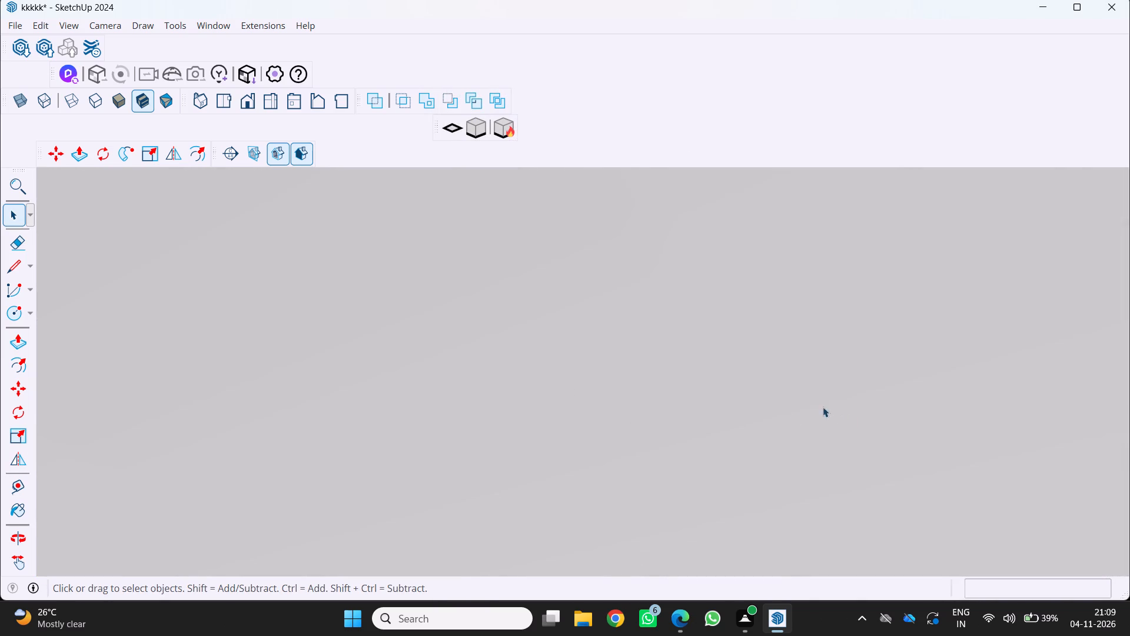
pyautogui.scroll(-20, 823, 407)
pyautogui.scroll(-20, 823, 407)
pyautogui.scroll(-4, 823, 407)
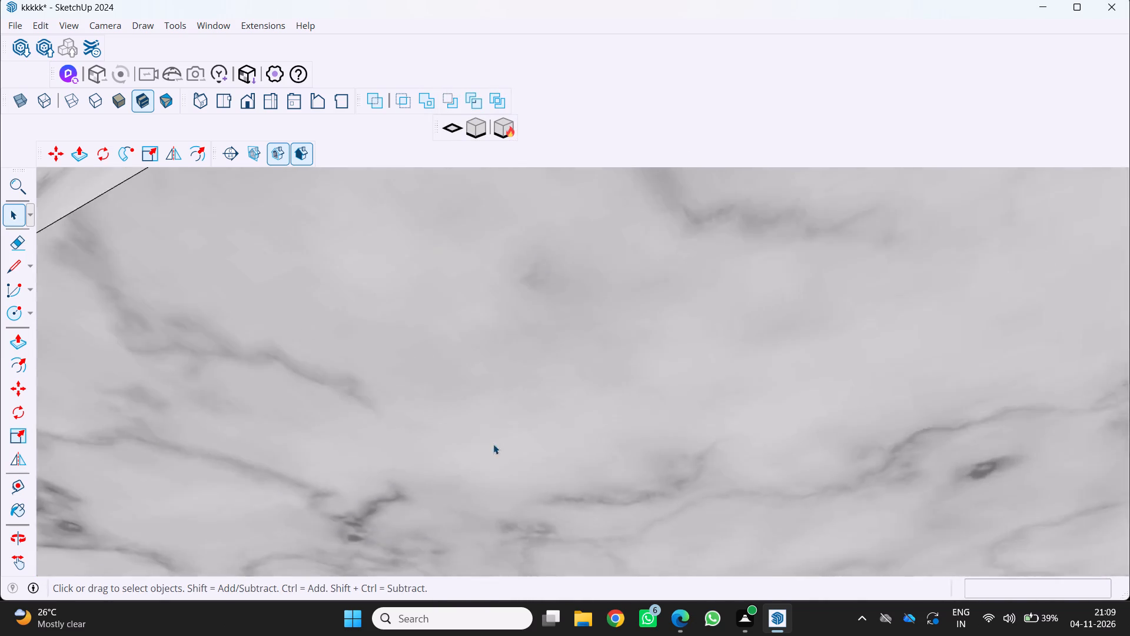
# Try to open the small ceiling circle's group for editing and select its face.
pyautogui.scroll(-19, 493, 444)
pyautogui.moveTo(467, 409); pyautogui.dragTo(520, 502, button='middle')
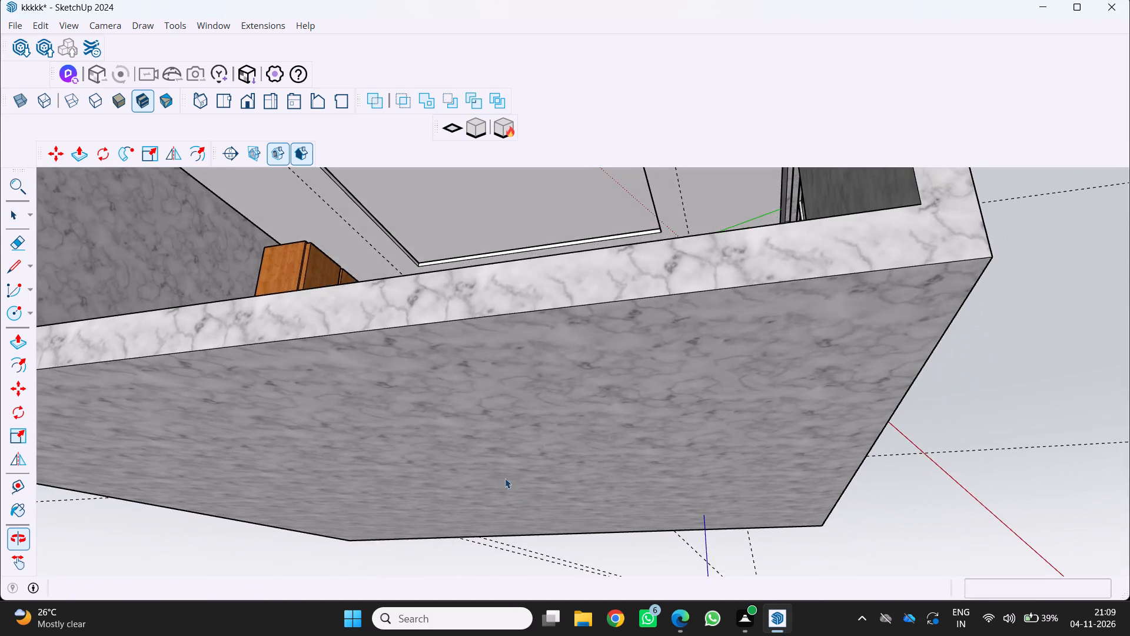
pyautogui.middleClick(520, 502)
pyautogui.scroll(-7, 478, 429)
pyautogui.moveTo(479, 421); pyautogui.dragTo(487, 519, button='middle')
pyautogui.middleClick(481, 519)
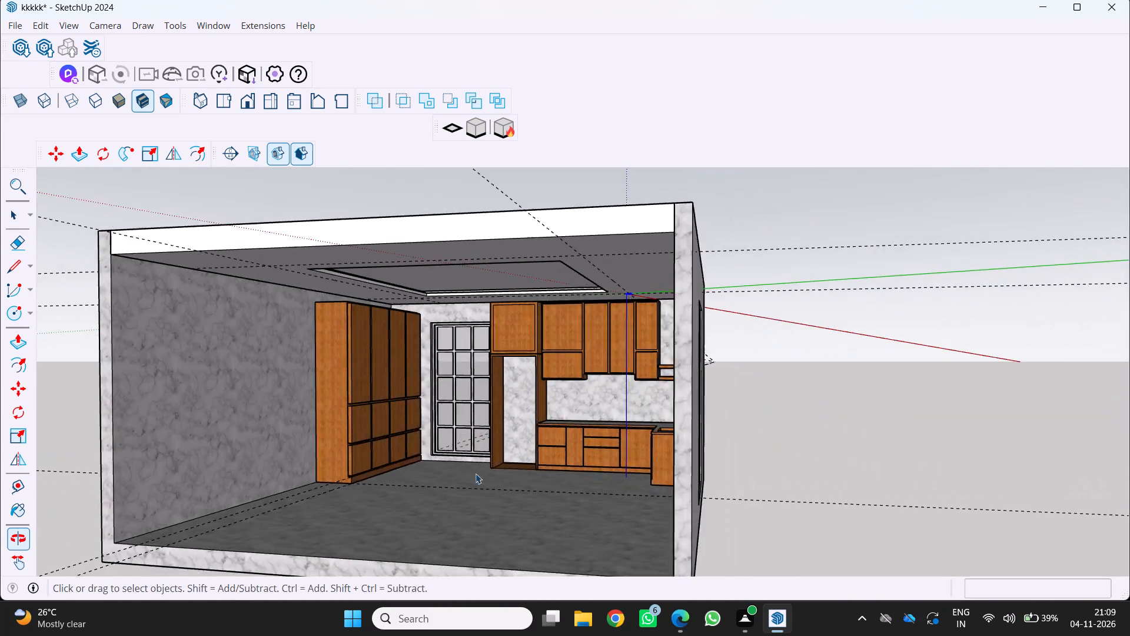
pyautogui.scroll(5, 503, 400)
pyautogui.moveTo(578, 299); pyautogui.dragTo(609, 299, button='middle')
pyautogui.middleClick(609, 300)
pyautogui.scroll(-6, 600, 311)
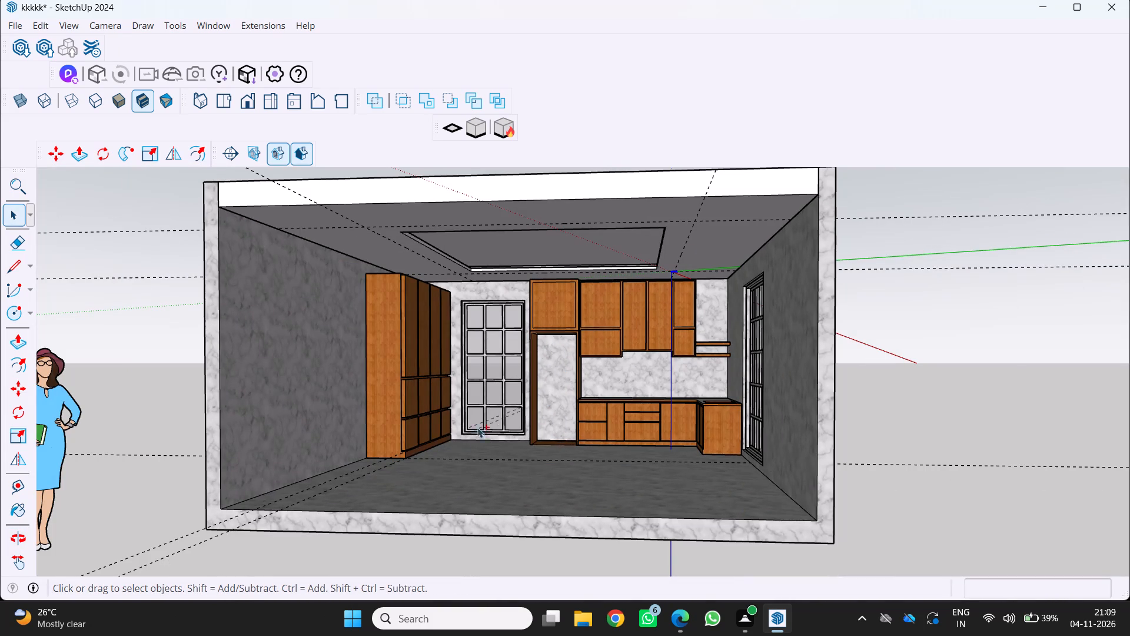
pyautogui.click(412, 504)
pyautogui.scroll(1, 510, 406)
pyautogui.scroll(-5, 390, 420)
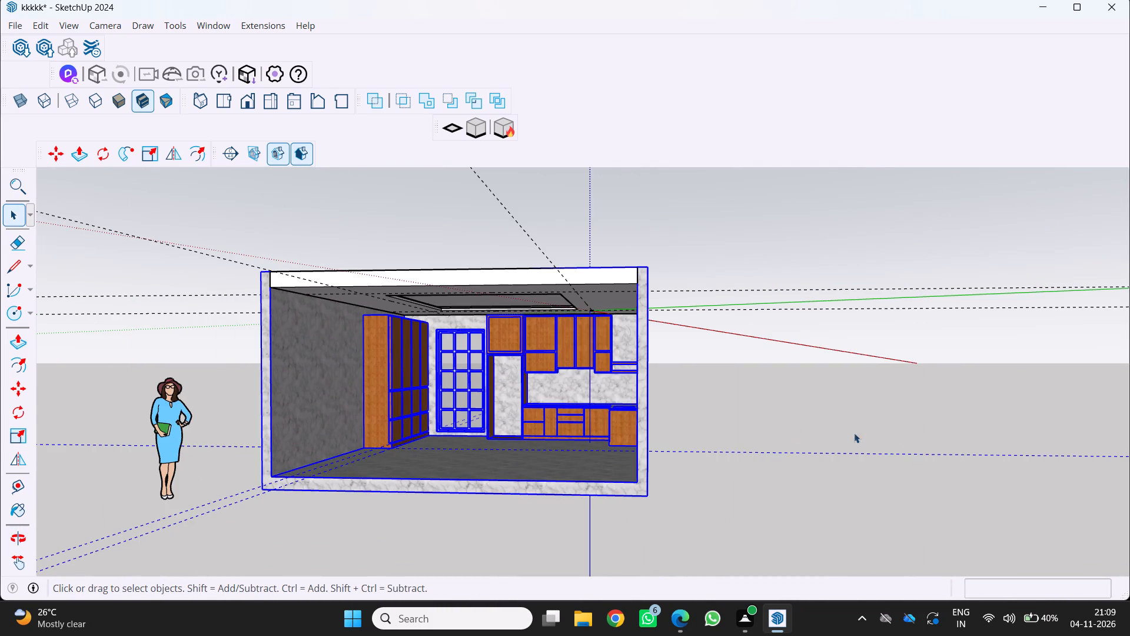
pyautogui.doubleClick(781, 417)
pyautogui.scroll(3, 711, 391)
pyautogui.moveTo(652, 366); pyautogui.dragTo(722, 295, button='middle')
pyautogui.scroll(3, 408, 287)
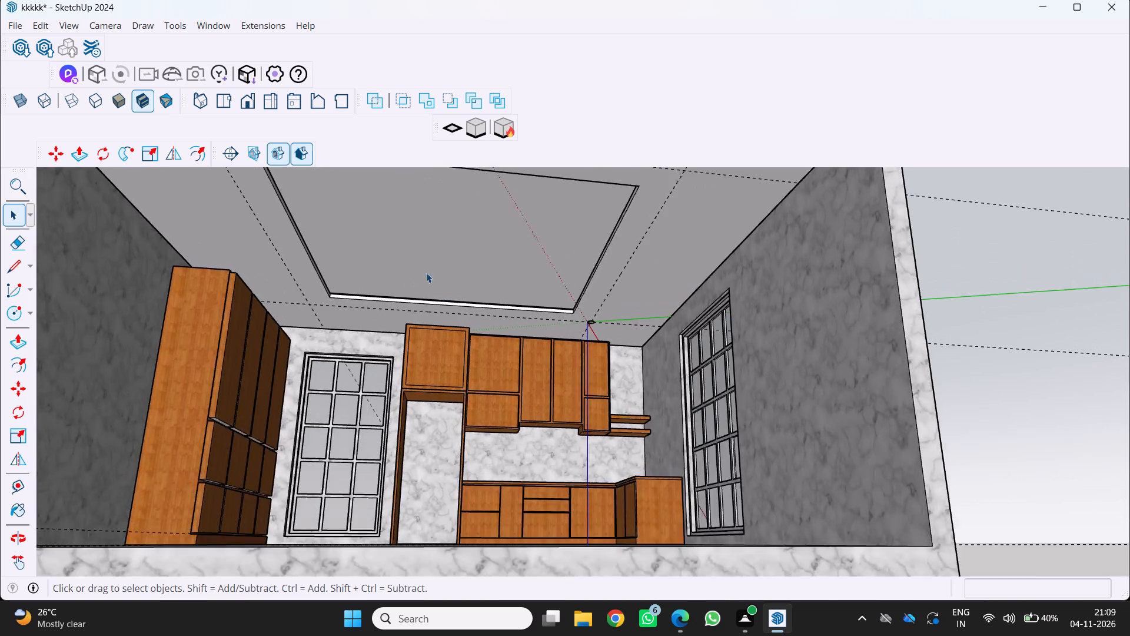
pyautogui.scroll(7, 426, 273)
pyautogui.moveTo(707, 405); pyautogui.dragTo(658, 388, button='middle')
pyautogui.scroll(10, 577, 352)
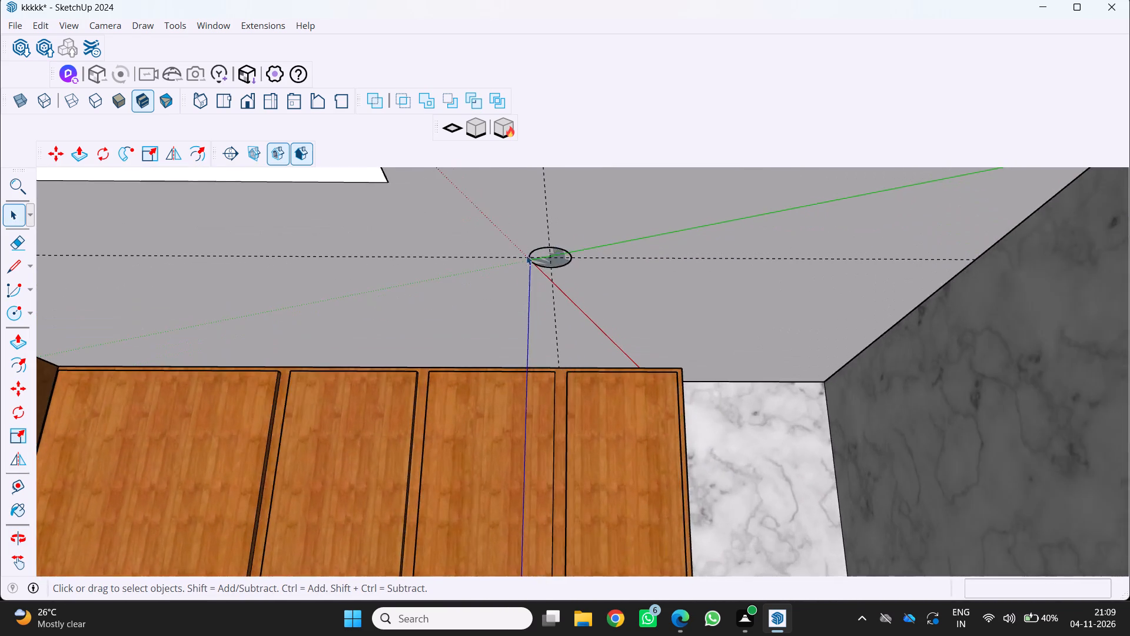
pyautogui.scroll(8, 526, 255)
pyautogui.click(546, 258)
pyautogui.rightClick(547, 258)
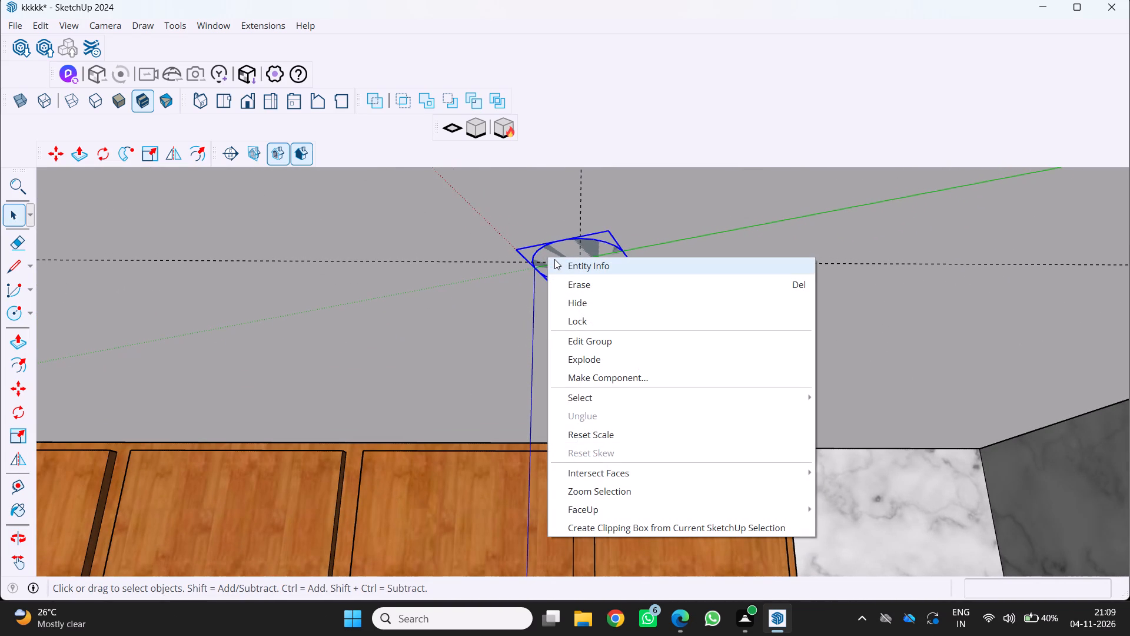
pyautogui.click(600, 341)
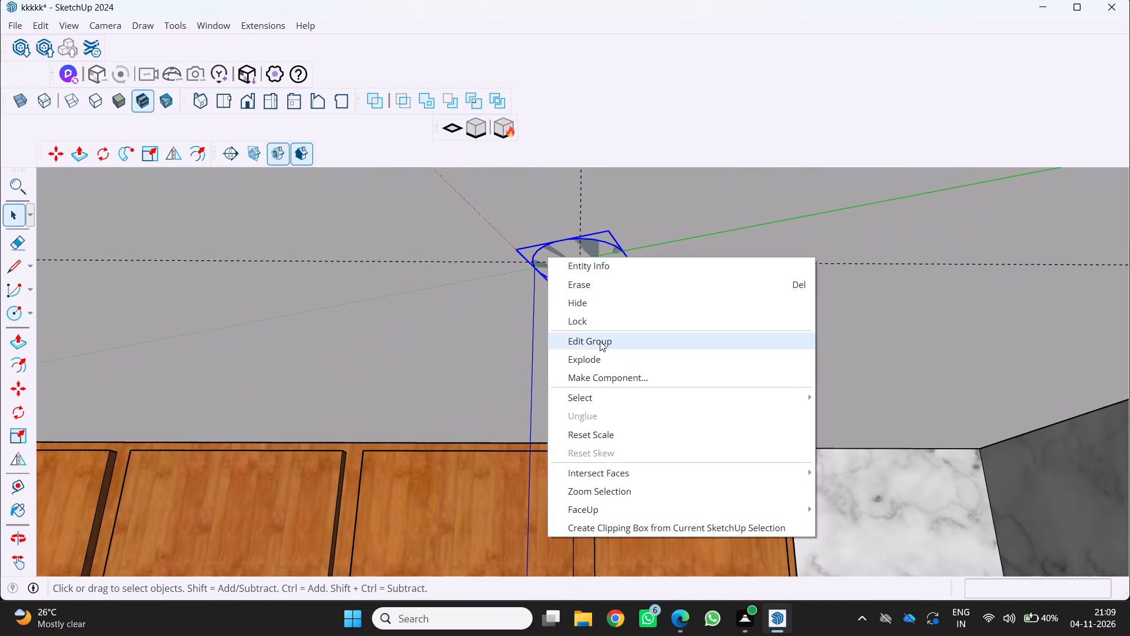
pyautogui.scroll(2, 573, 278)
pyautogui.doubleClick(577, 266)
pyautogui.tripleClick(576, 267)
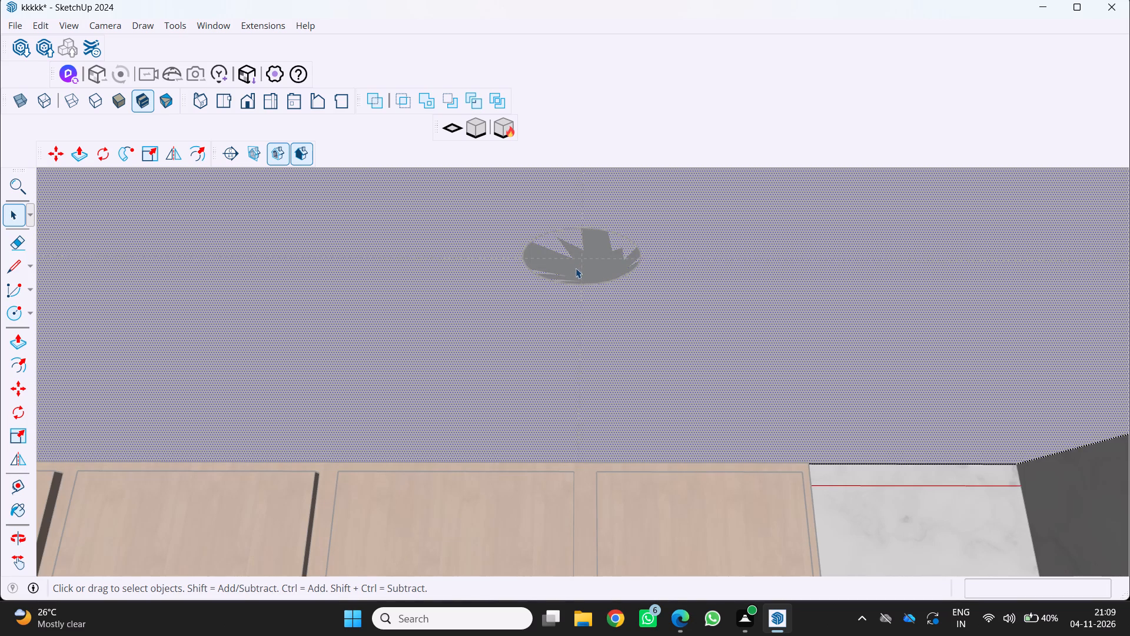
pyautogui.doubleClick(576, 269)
# Undo the small ceiling circle together with its axes alignment and grouping.
pyautogui.scroll(-11, 573, 271)
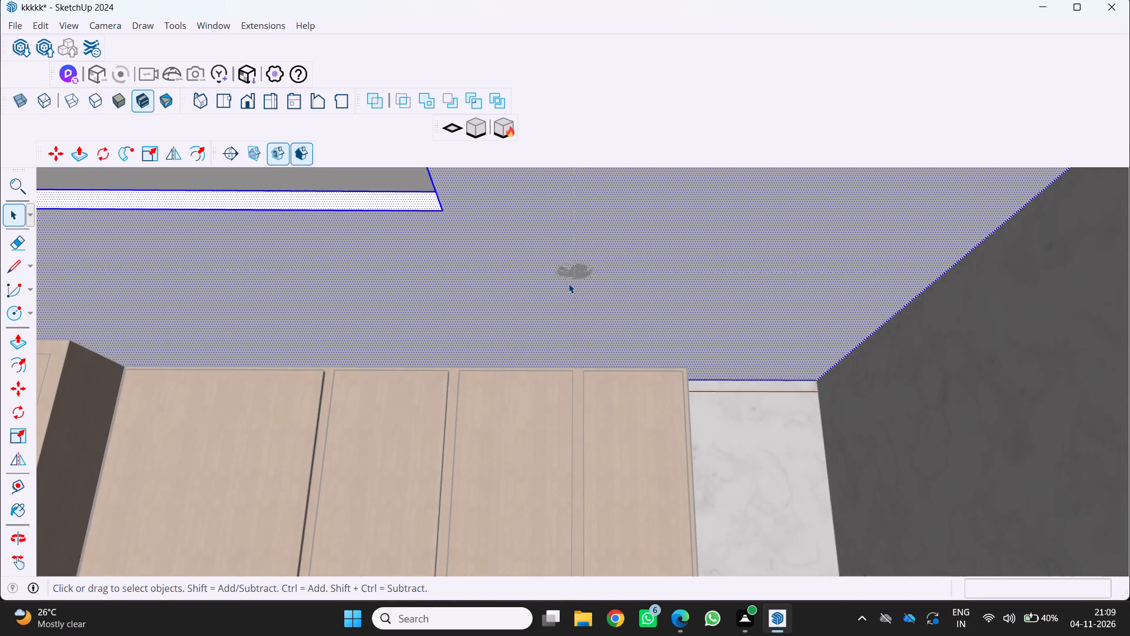
pyautogui.scroll(-2, 569, 283)
pyautogui.hotkey('ctrl', 'z')
pyautogui.hotkey('ctrl', 'z')
pyautogui.hotkey('ctrl', 'z')
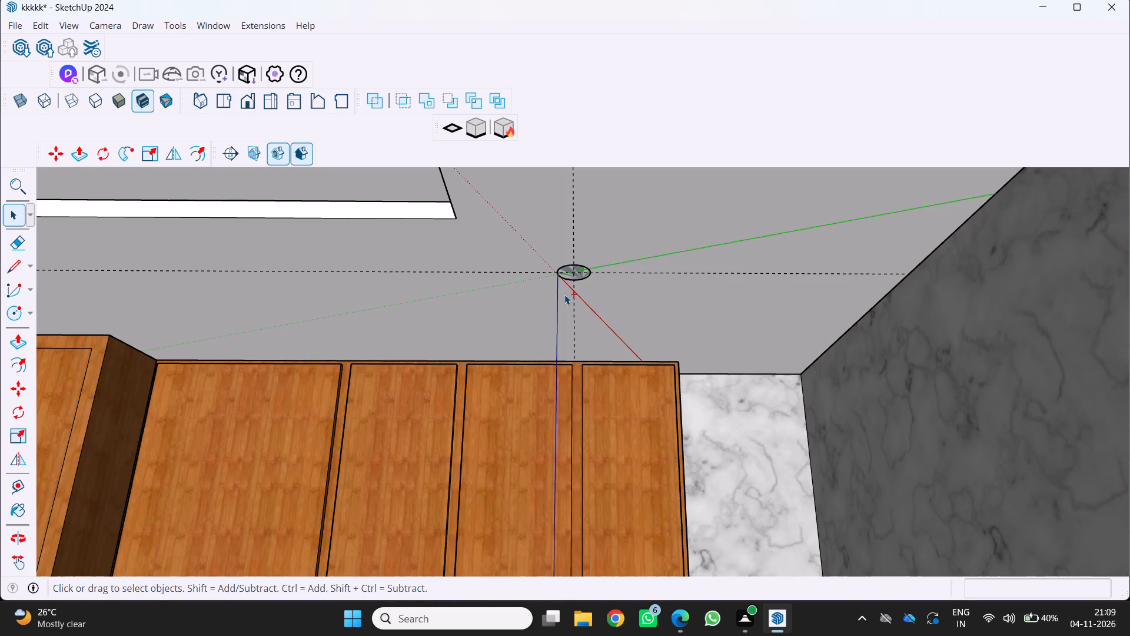
pyautogui.hotkey('ctrl', 'z')
pyautogui.hotkey('ctrl', 'z')
# Draw a circle of 5 cm radius on the ceiling, centred where the rear and window-side guides cross.
pyautogui.scroll(6, 566, 269)
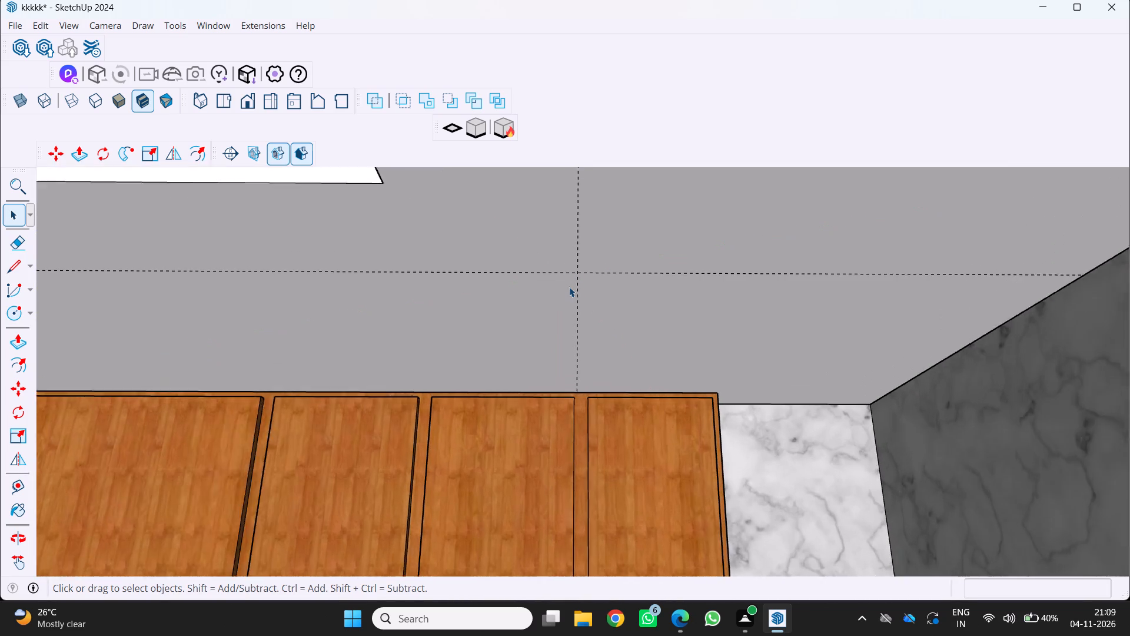
pyautogui.press('c')
pyautogui.scroll(3, 569, 274)
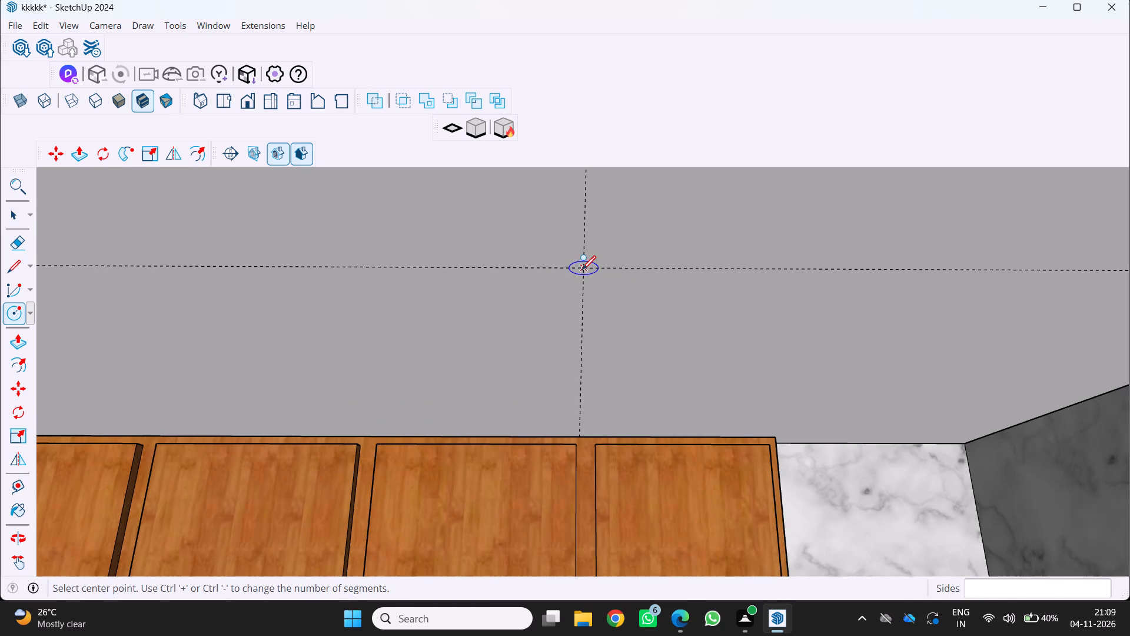
pyautogui.click(583, 268)
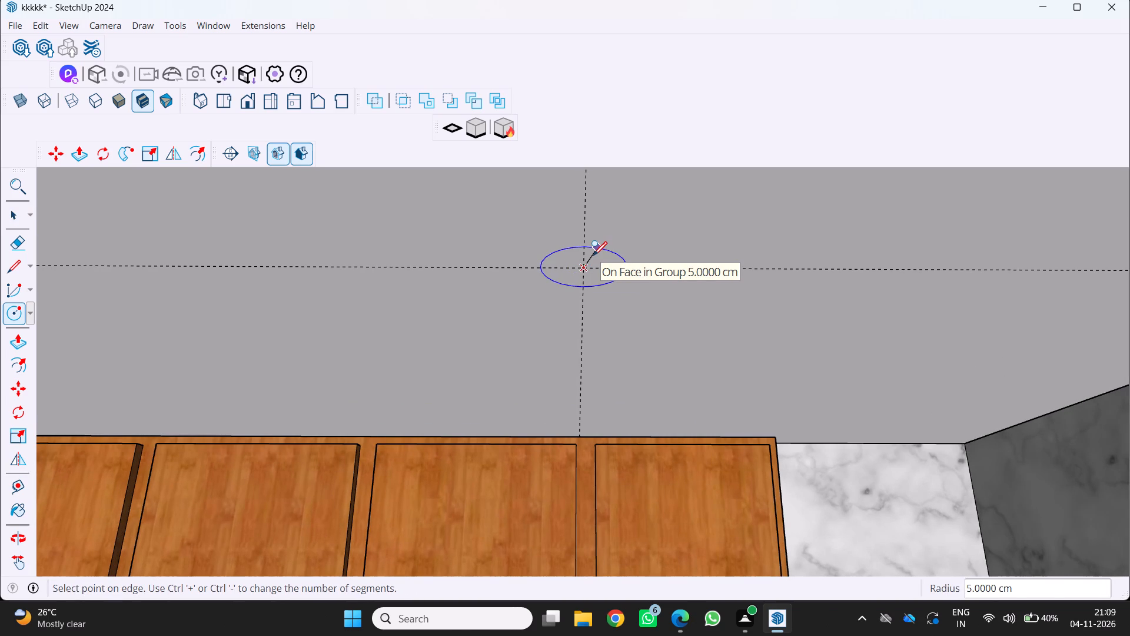
pyautogui.press('5')
pyautogui.press('Return')
# Select the new ceiling circle's face together with its edge and make them a group.
pyautogui.scroll(1, 585, 263)
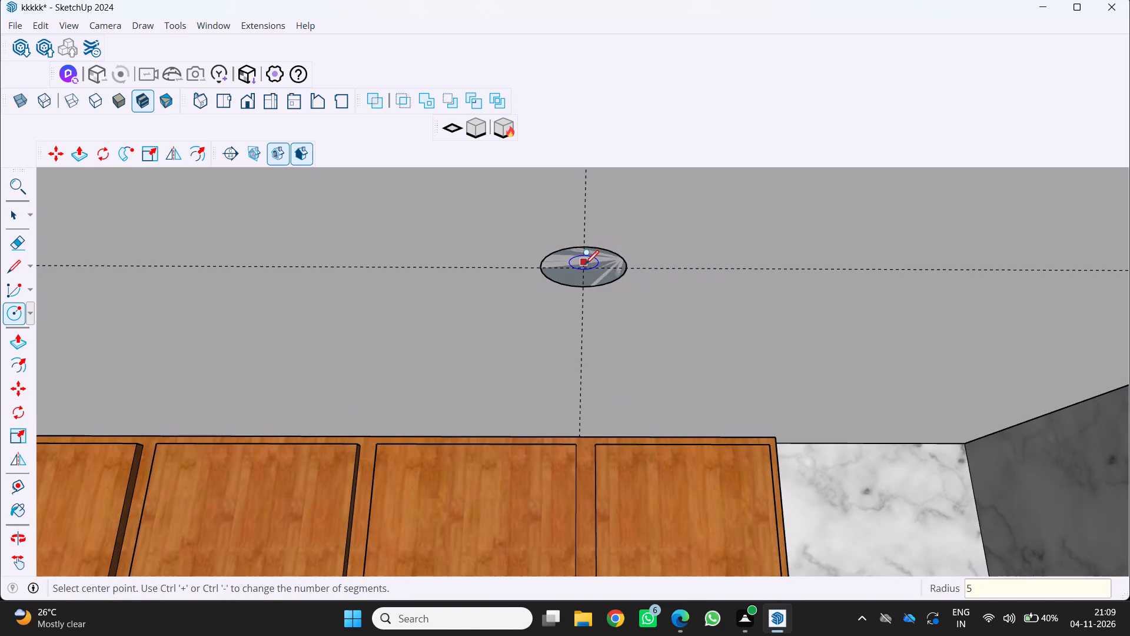
pyautogui.press('space')
pyautogui.click(589, 267)
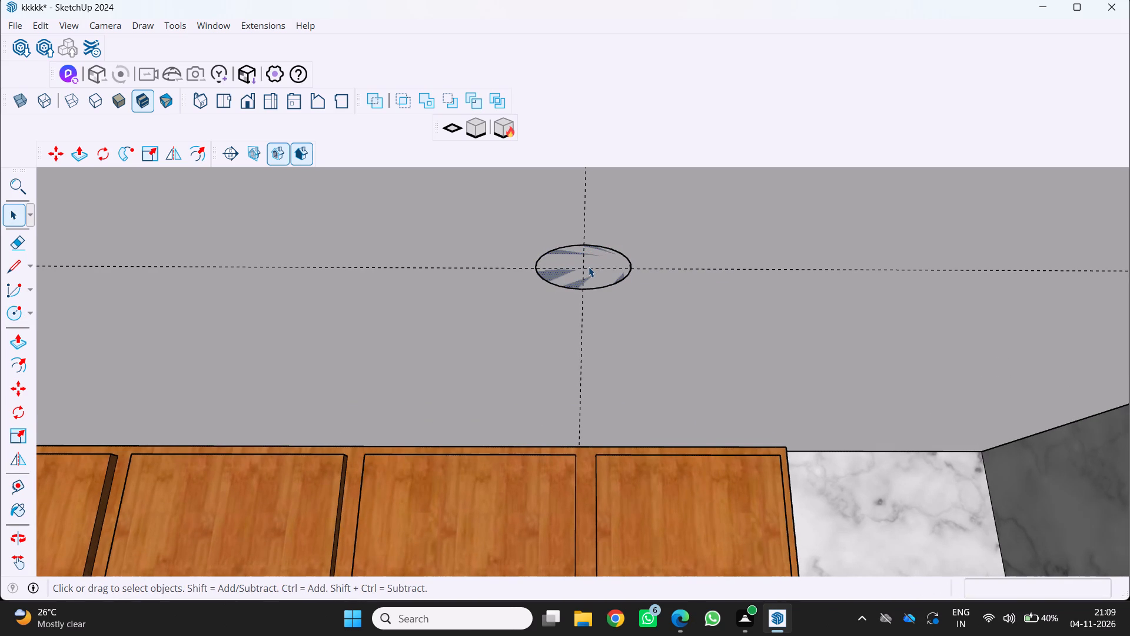
pyautogui.click(590, 256)
pyautogui.doubleClick(590, 256)
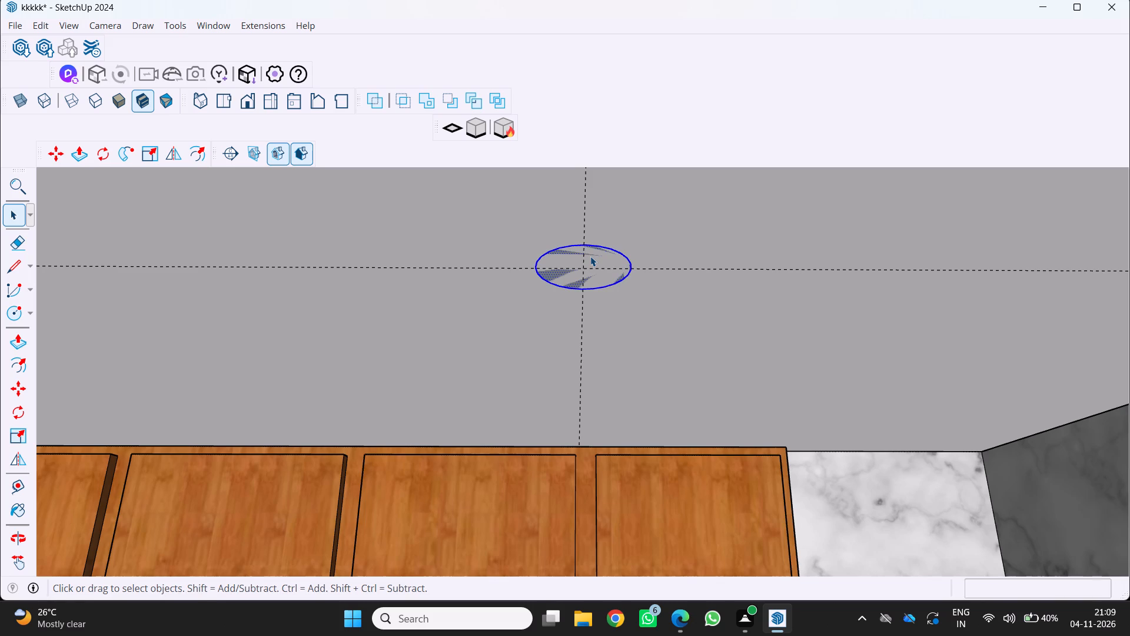
pyautogui.rightClick(590, 256)
pyautogui.click(628, 393)
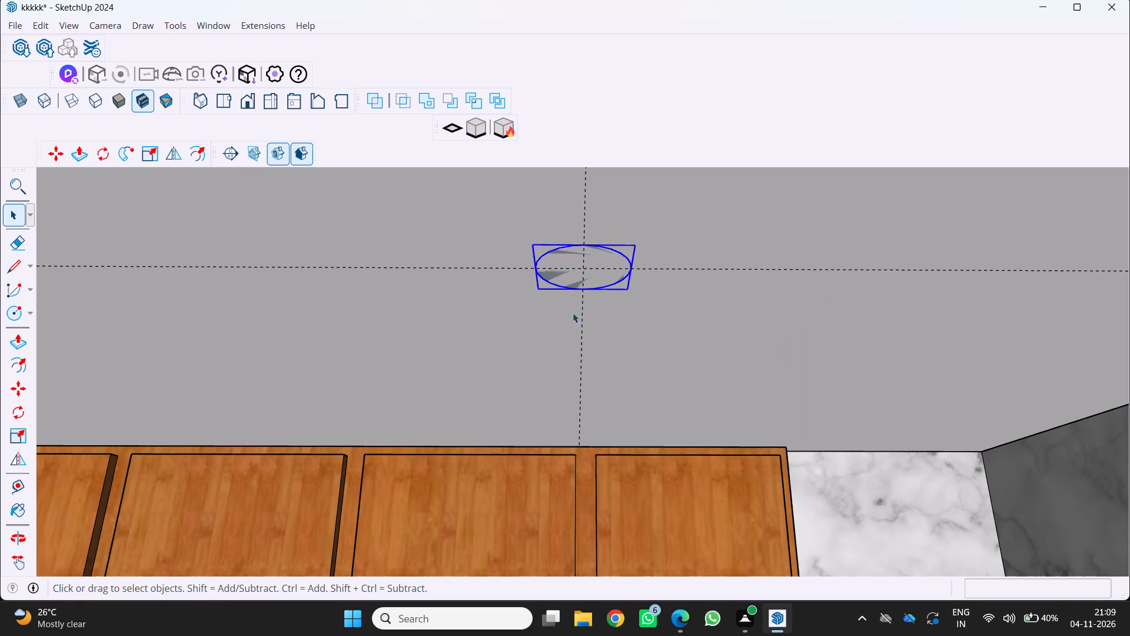
# Open the ceiling circle's group for editing and select the circular face inside it.
pyautogui.scroll(3, 573, 300)
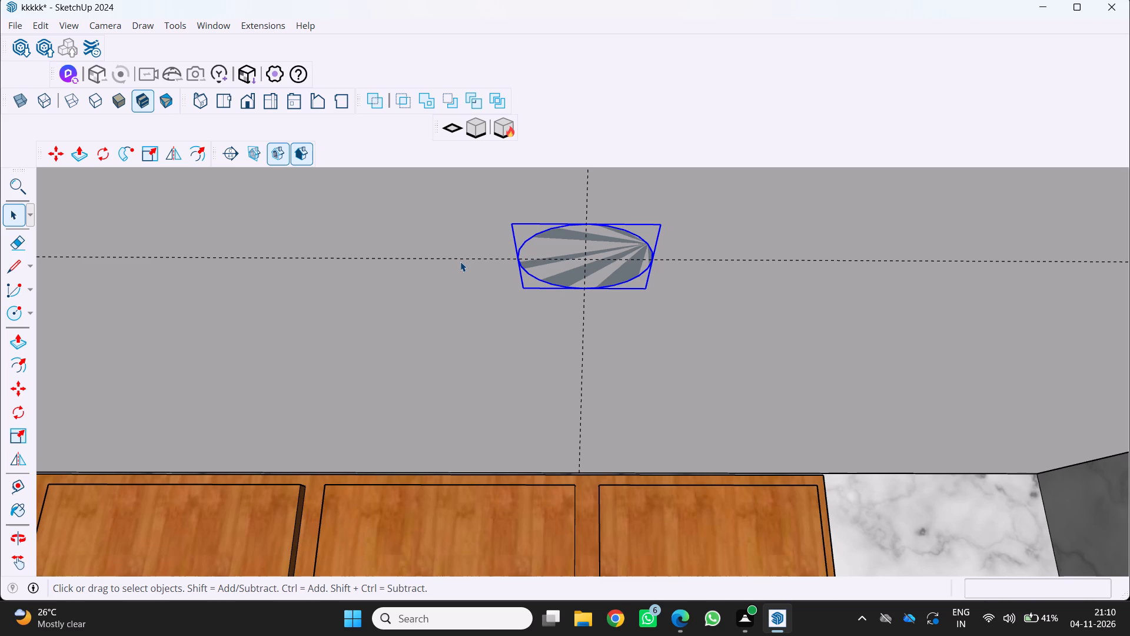
pyautogui.middleClick(478, 261)
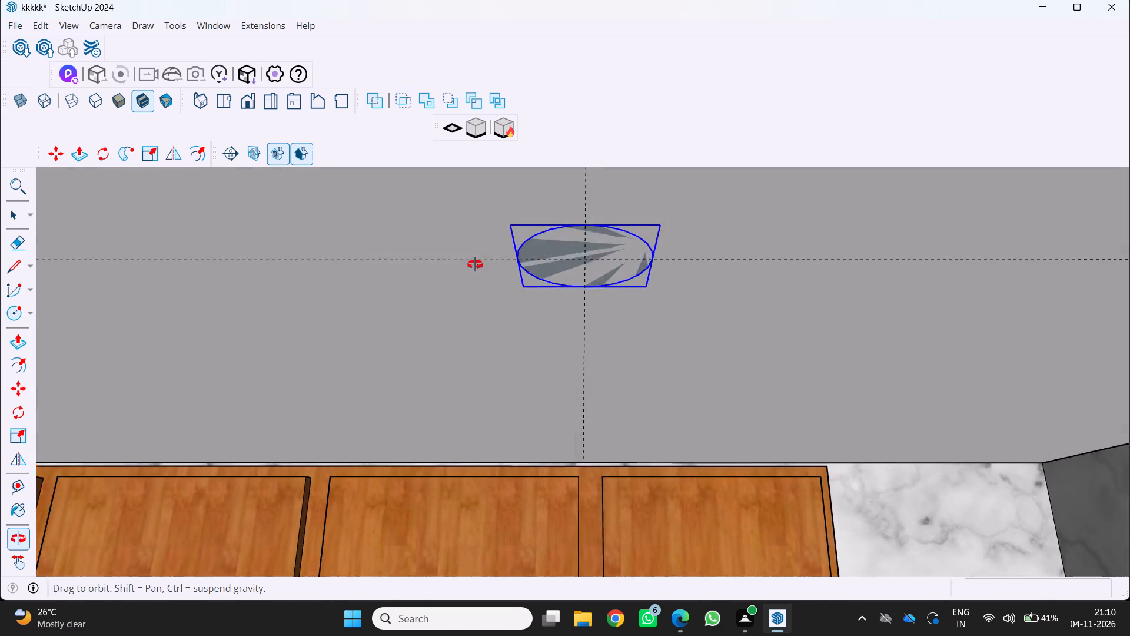
pyautogui.press('p')
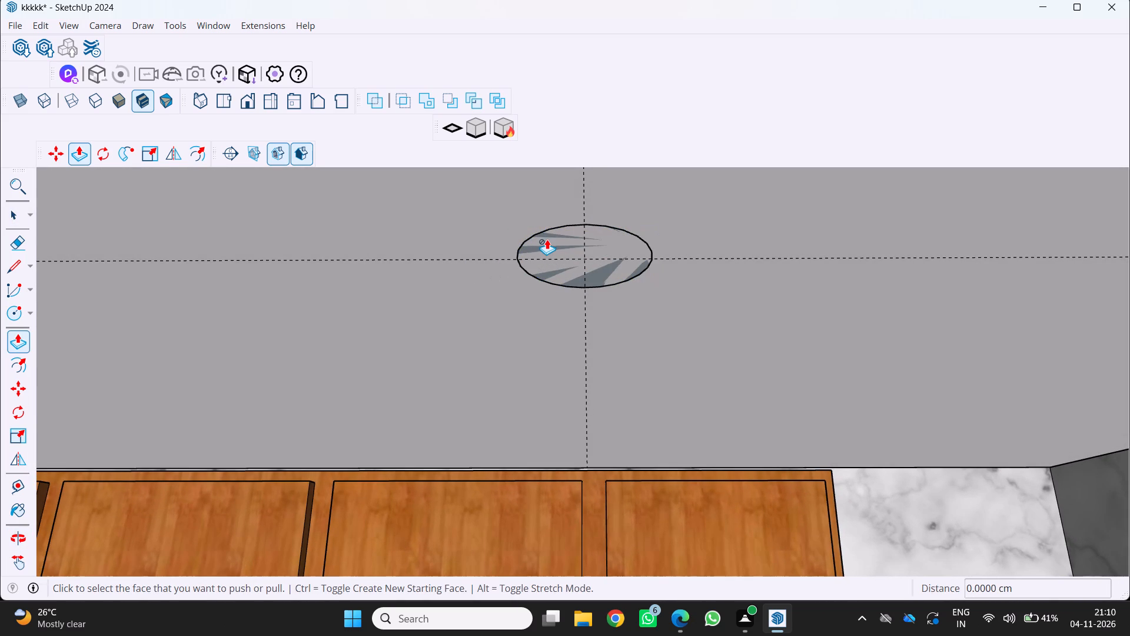
pyautogui.press('space')
pyautogui.click(555, 237)
pyautogui.click(555, 237)
pyautogui.click(555, 237)
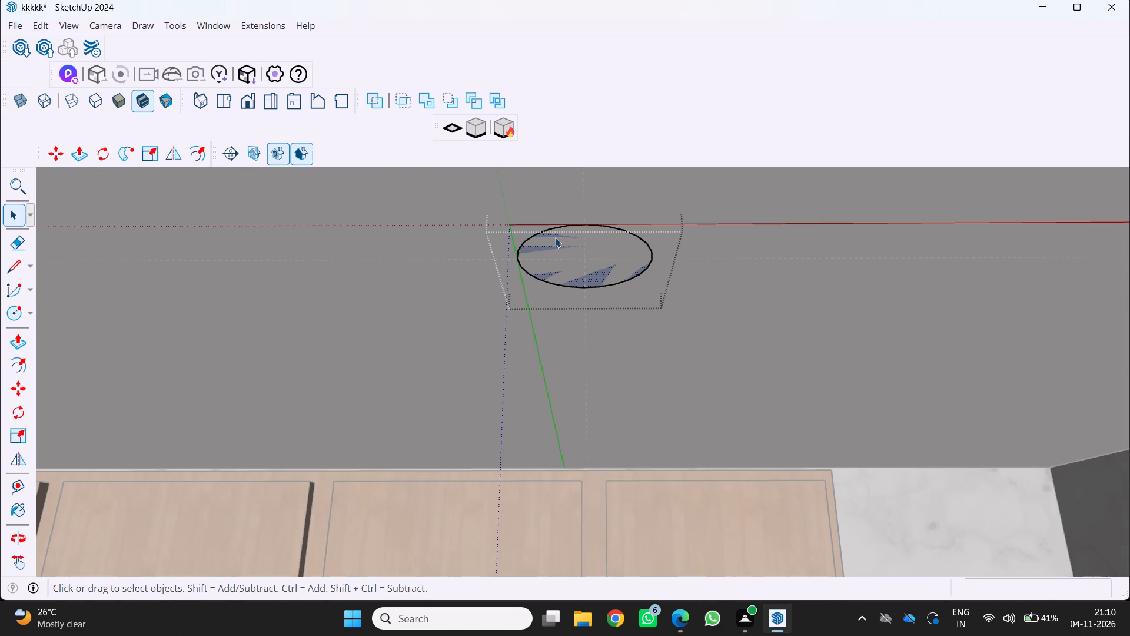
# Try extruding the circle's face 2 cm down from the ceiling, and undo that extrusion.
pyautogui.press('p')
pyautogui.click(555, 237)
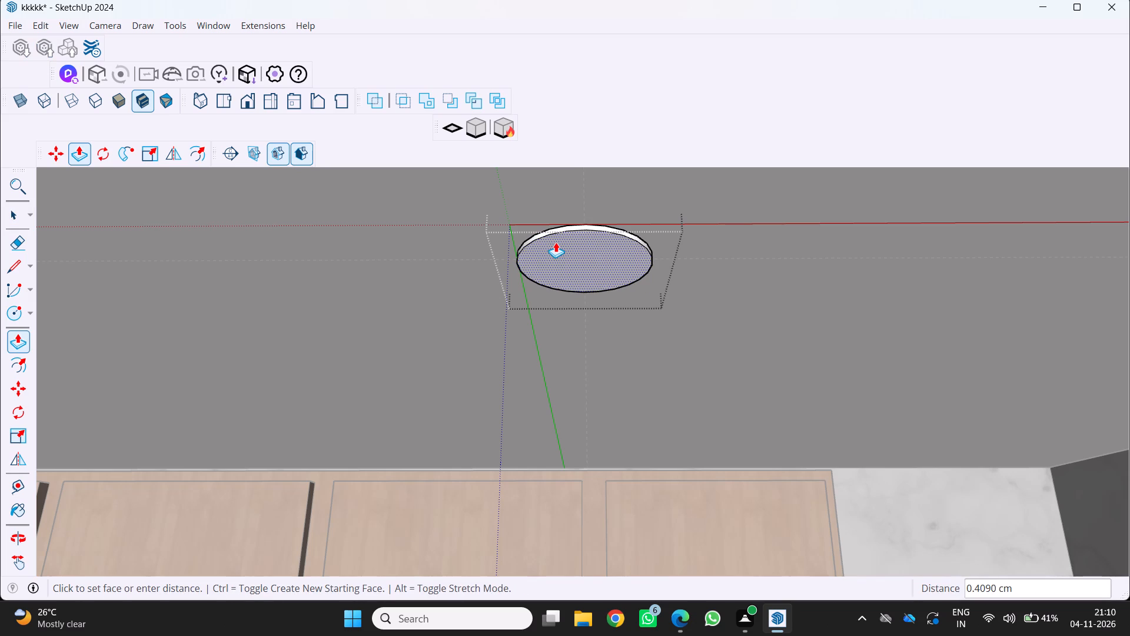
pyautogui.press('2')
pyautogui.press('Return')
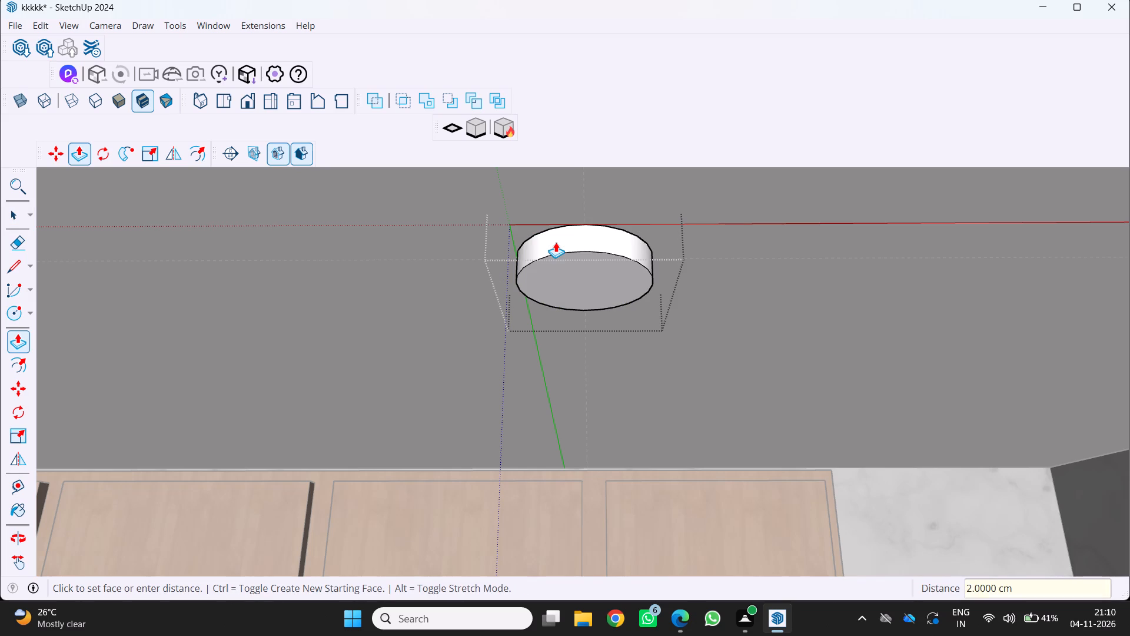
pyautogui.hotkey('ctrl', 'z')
# Extrude the circle's face 1 cm down from the ceiling.
pyautogui.click(554, 237)
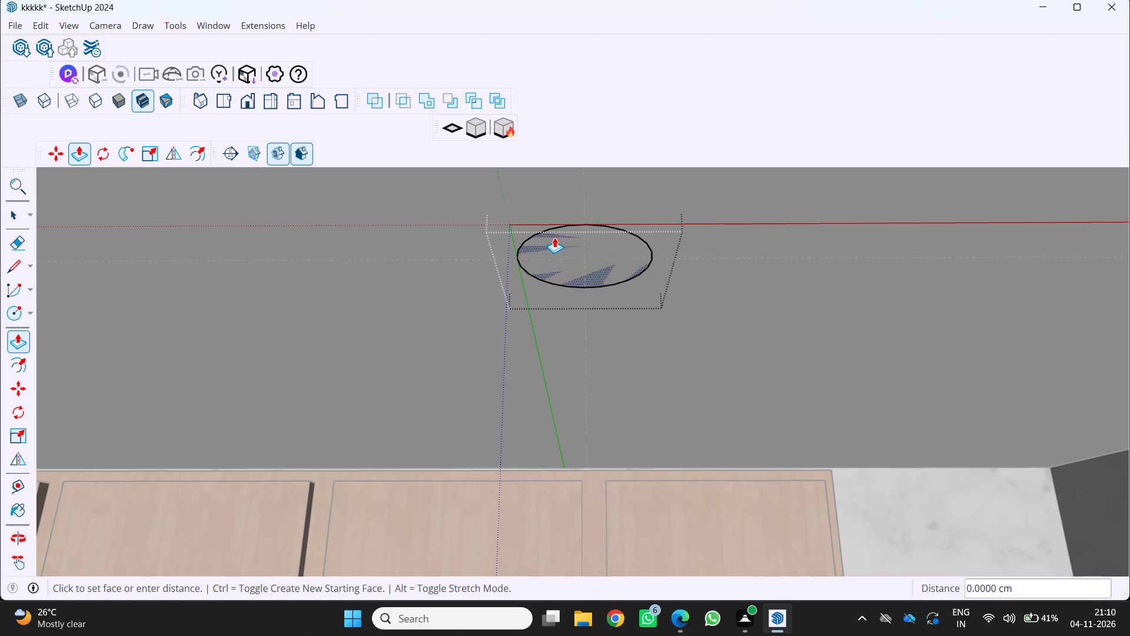
pyautogui.press('1')
pyautogui.press('Return')
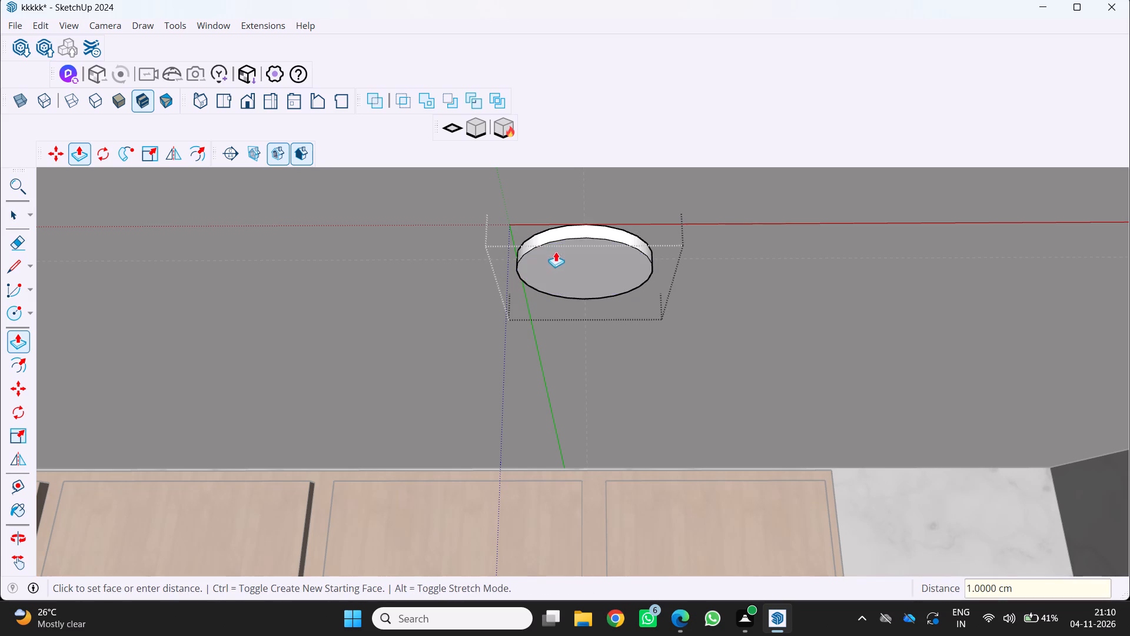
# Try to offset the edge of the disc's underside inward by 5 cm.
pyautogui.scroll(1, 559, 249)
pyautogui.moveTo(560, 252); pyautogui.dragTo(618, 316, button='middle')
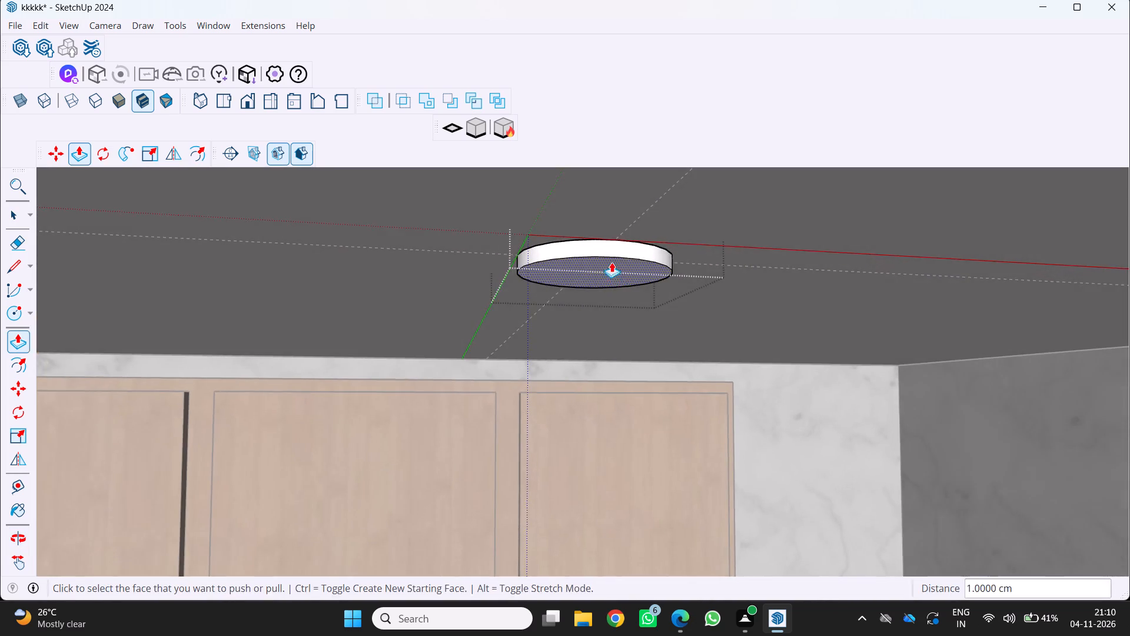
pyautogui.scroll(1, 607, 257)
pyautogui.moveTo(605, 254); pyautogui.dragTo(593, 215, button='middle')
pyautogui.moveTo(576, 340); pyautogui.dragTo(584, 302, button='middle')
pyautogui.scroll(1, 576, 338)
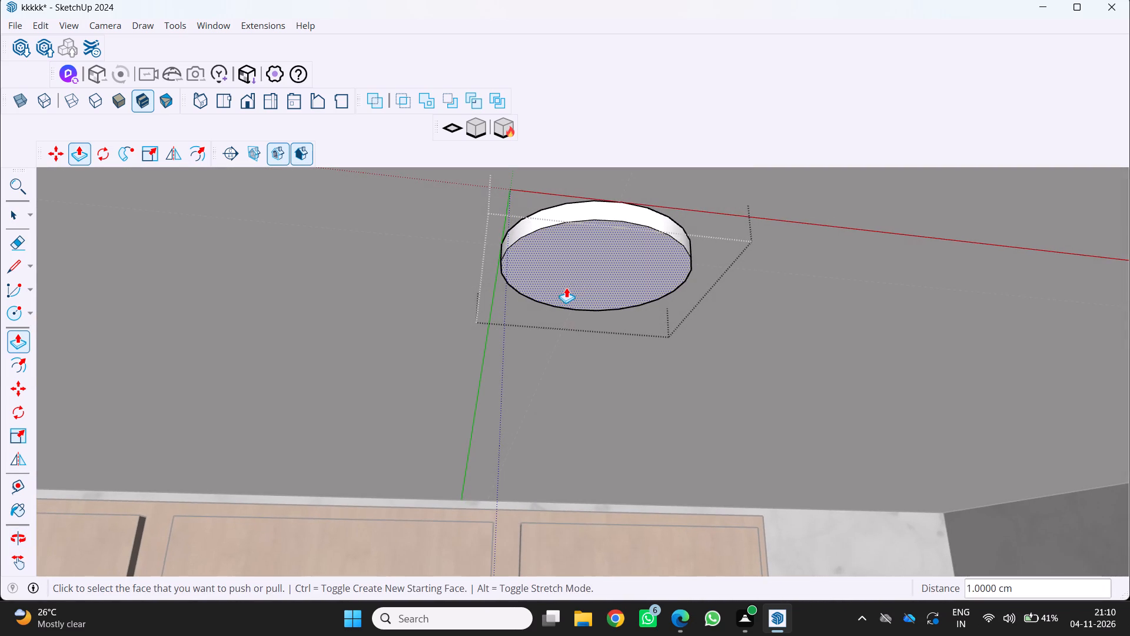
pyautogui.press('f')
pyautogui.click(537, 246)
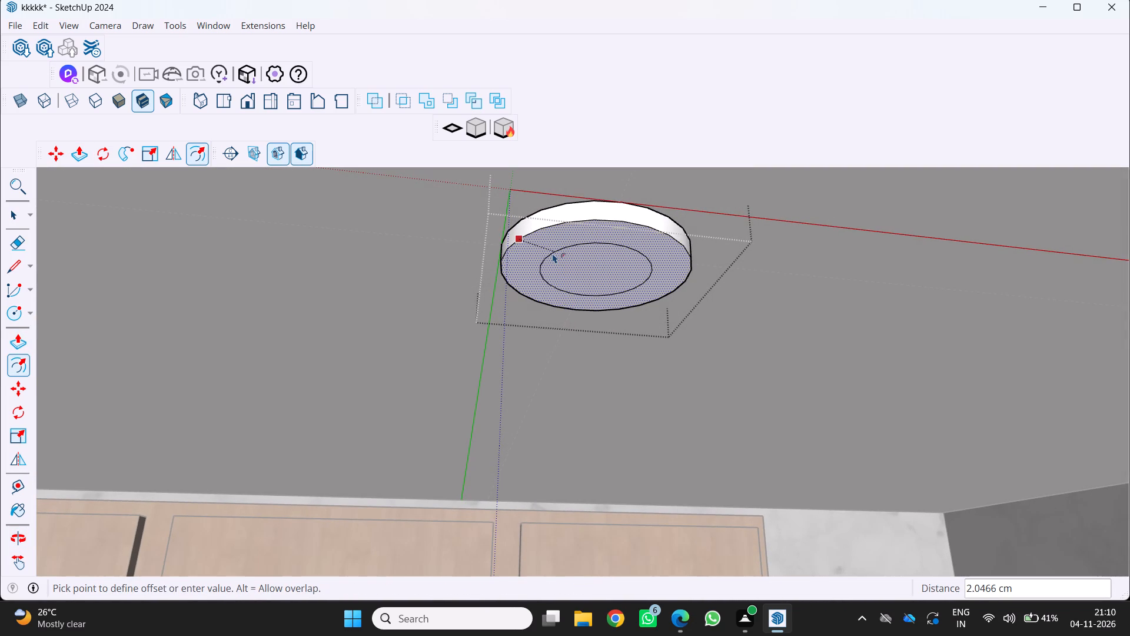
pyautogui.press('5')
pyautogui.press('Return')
# Offset the edge of the disc's underside inward by 2 cm.
pyautogui.moveTo(553, 251); pyautogui.dragTo(636, 236, button='middle')
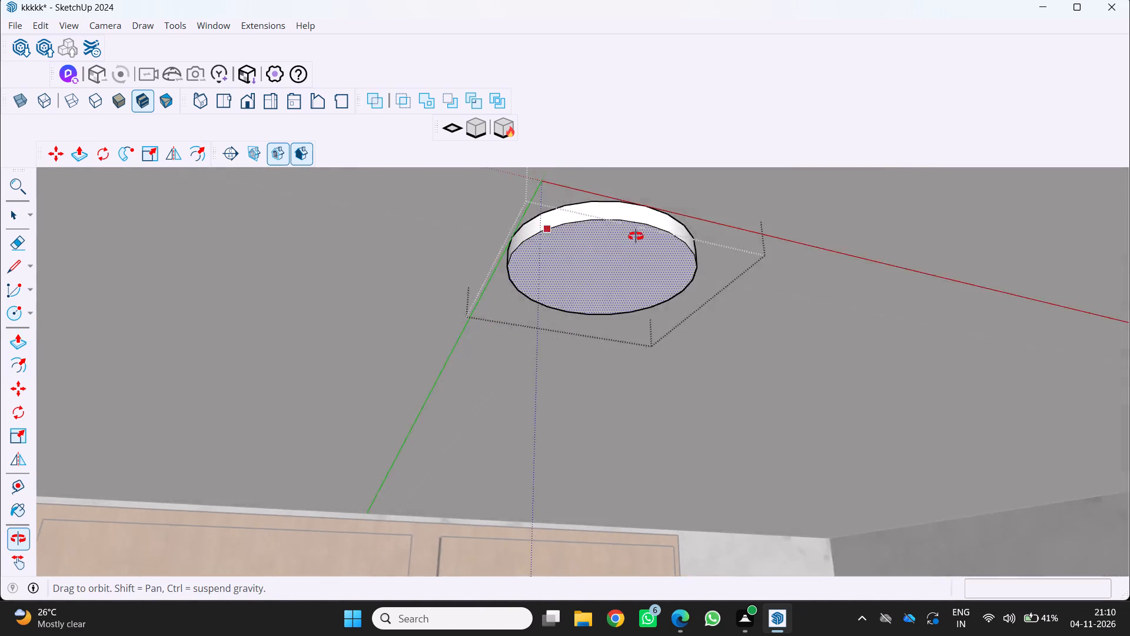
pyautogui.moveTo(636, 236); pyautogui.dragTo(699, 216, button='middle')
pyautogui.middleClick(699, 216)
pyautogui.scroll(-2, 517, 275)
pyautogui.moveTo(522, 273); pyautogui.dragTo(463, 294, button='middle')
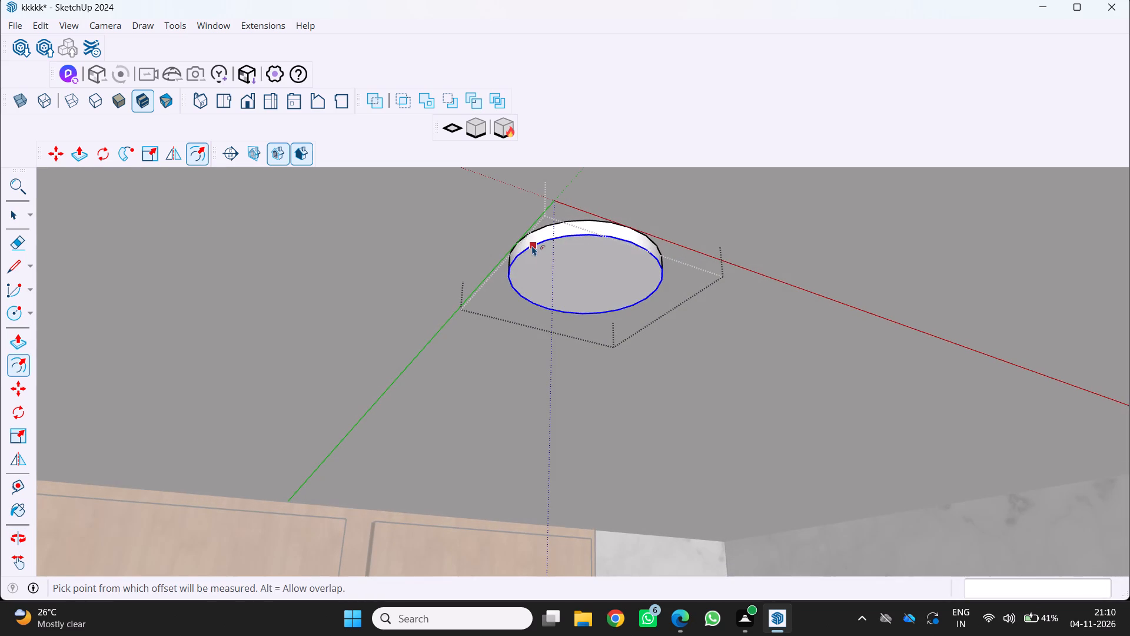
pyautogui.click(532, 246)
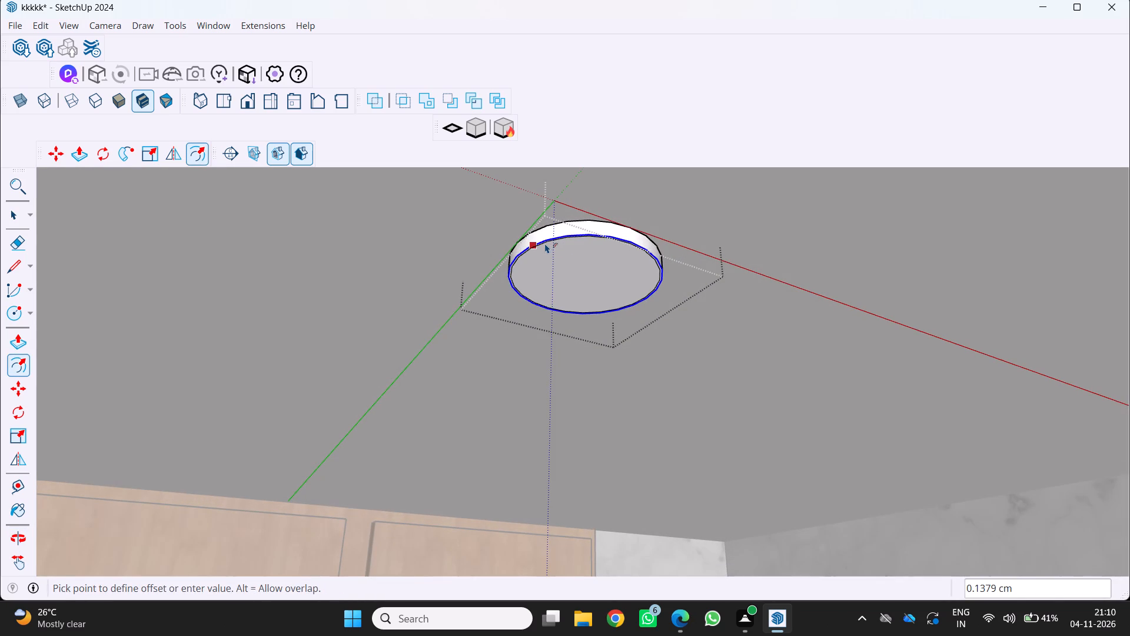
pyautogui.press('2')
pyautogui.press('Return')
# Examine the ceiling disc and its inner circle from several angles and distances.
pyautogui.scroll(-2, 632, 216)
pyautogui.moveTo(650, 307); pyautogui.dragTo(465, 336, button='middle')
pyautogui.scroll(-4, 464, 336)
pyautogui.moveTo(456, 215); pyautogui.dragTo(531, 273, button='middle')
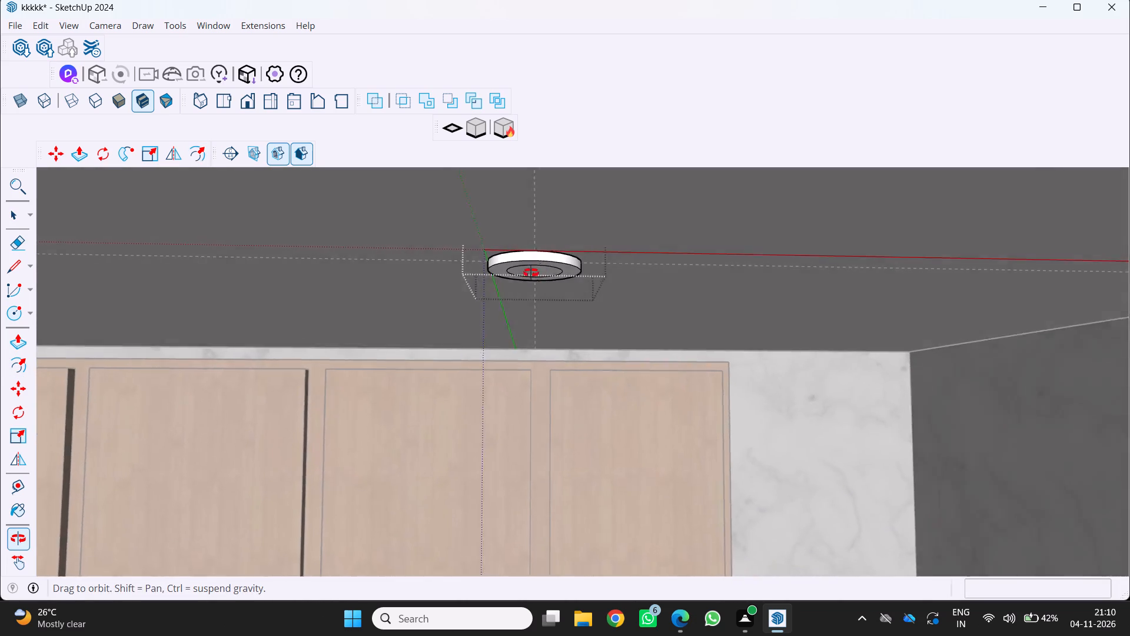
pyautogui.moveTo(531, 273); pyautogui.dragTo(543, 269, button='middle')
pyautogui.middleClick(543, 269)
pyautogui.moveTo(525, 266); pyautogui.dragTo(530, 300, button='middle')
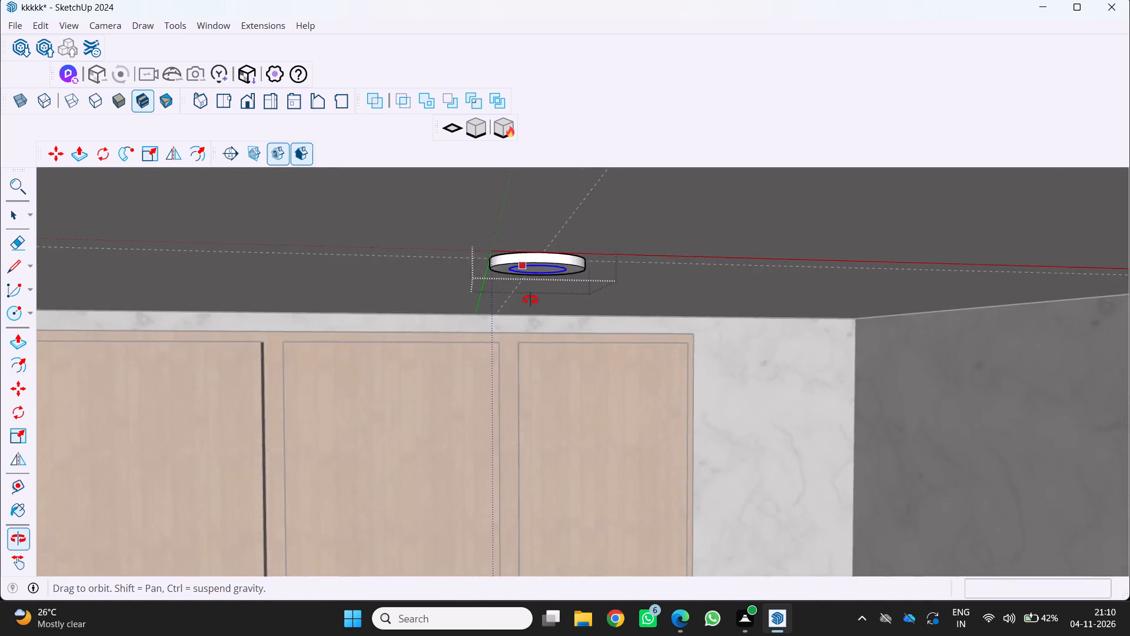
pyautogui.moveTo(530, 300); pyautogui.dragTo(524, 320, button='middle')
pyautogui.scroll(-4, 523, 322)
pyautogui.moveTo(506, 307); pyautogui.dragTo(577, 231, button='middle')
pyautogui.scroll(2, 414, 369)
pyautogui.moveTo(393, 386); pyautogui.dragTo(388, 375, button='middle')
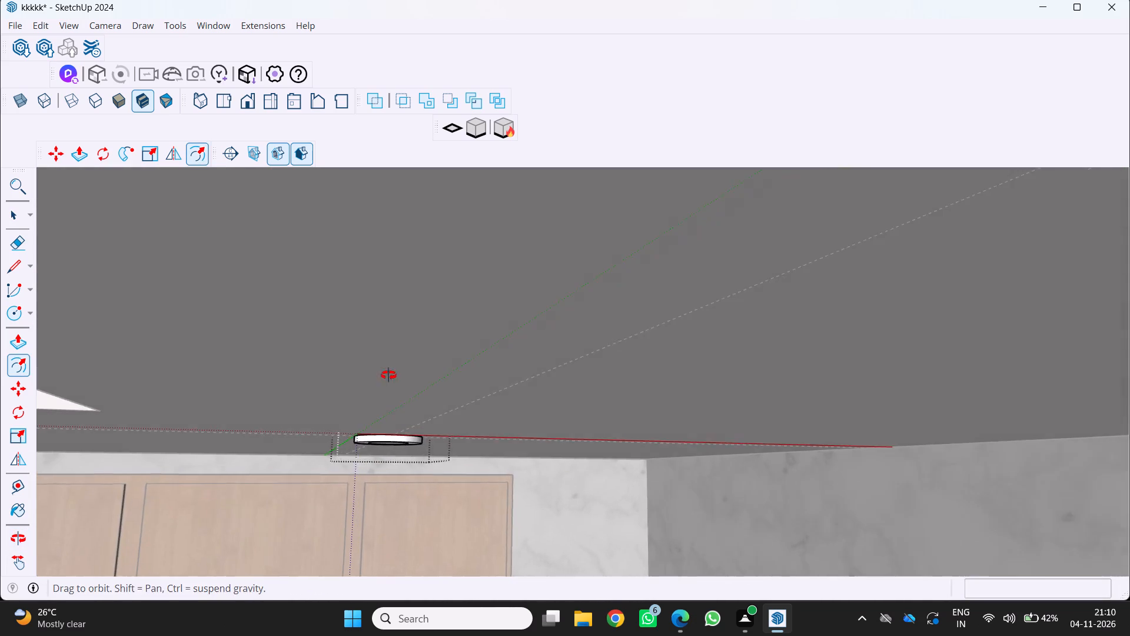
# Undo the inner circle's last offset and offset the edge of the disc's underside inward by 1 cm instead.
pyautogui.moveTo(388, 375); pyautogui.dragTo(389, 337, button='middle')
pyautogui.scroll(3, 394, 416)
pyautogui.moveTo(331, 585); pyautogui.dragTo(354, 476, button='middle')
pyautogui.moveTo(391, 481); pyautogui.dragTo(384, 462, button='middle')
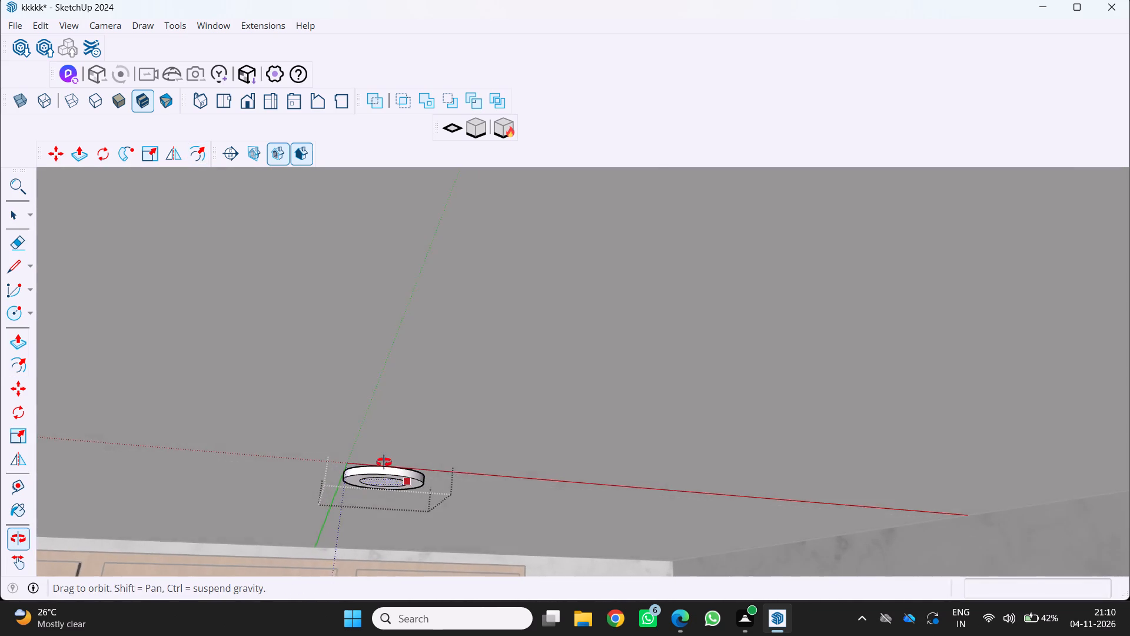
pyautogui.moveTo(384, 462); pyautogui.dragTo(377, 438, button='middle')
pyautogui.middleClick(377, 438)
pyautogui.scroll(3, 363, 492)
pyautogui.moveTo(366, 489); pyautogui.dragTo(352, 482, button='middle')
pyautogui.middleClick(352, 482)
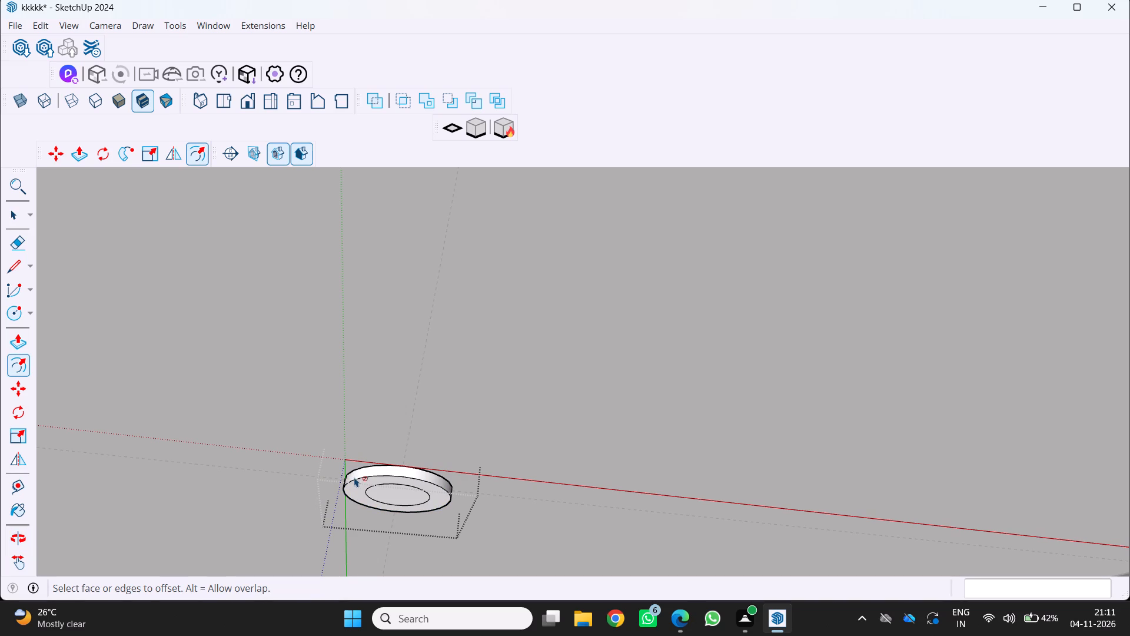
pyautogui.hotkey('ctrl', 'z')
pyautogui.click(364, 479)
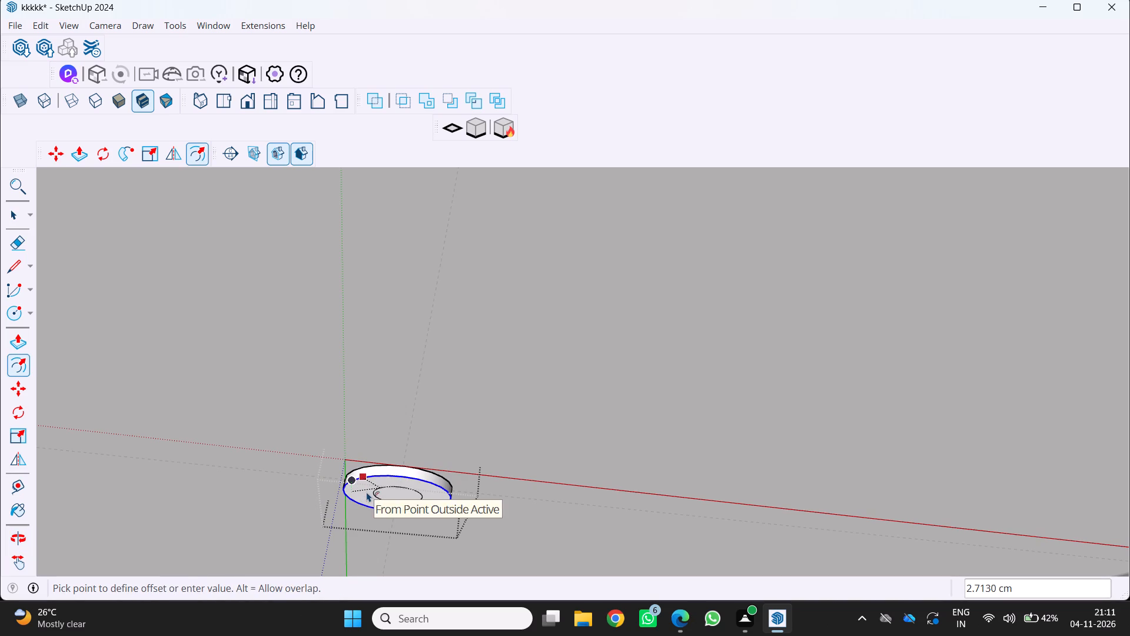
pyautogui.press('1')
pyautogui.press('Return')
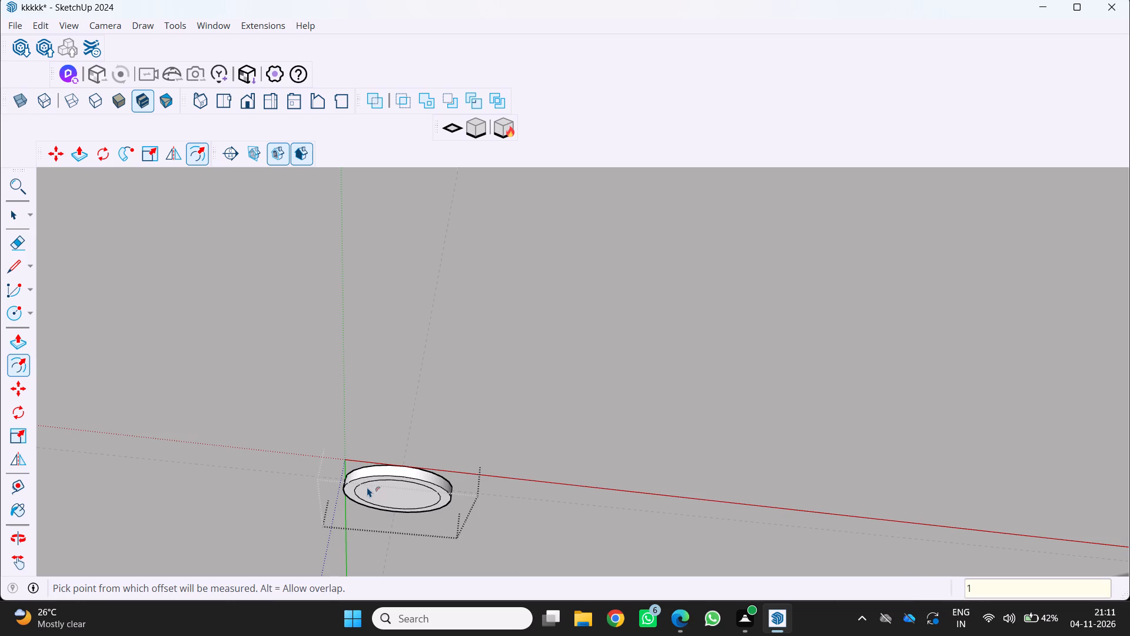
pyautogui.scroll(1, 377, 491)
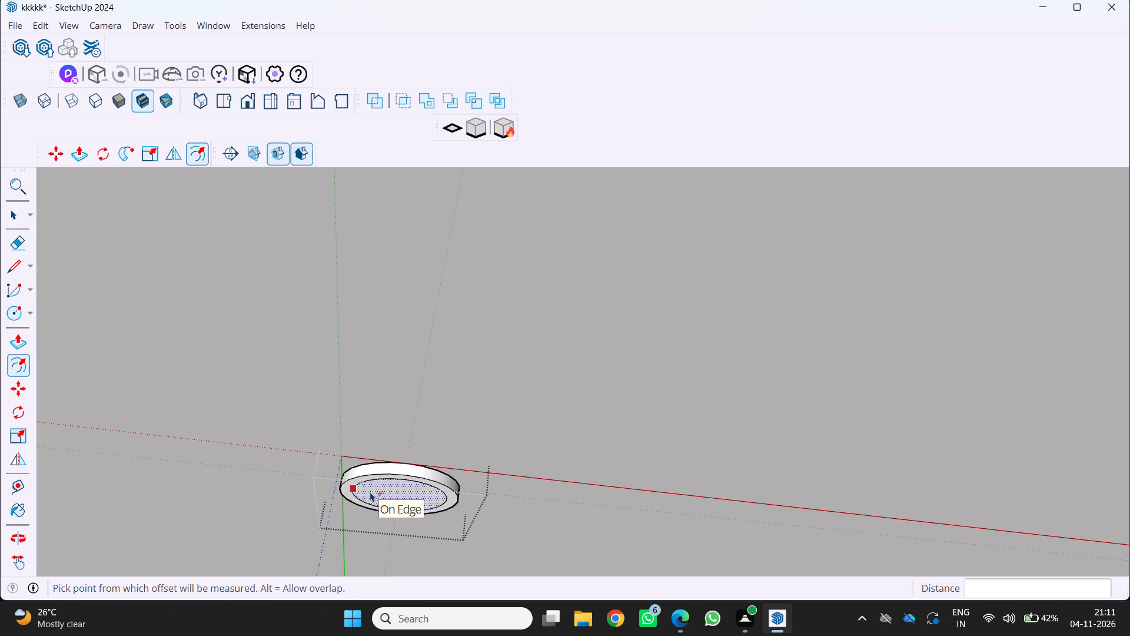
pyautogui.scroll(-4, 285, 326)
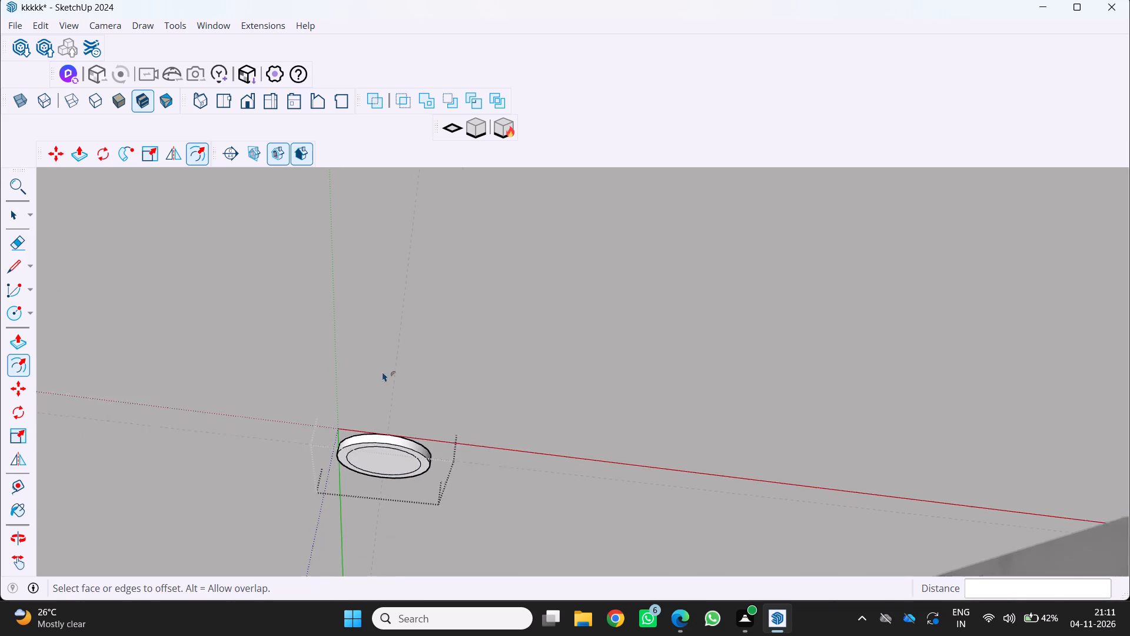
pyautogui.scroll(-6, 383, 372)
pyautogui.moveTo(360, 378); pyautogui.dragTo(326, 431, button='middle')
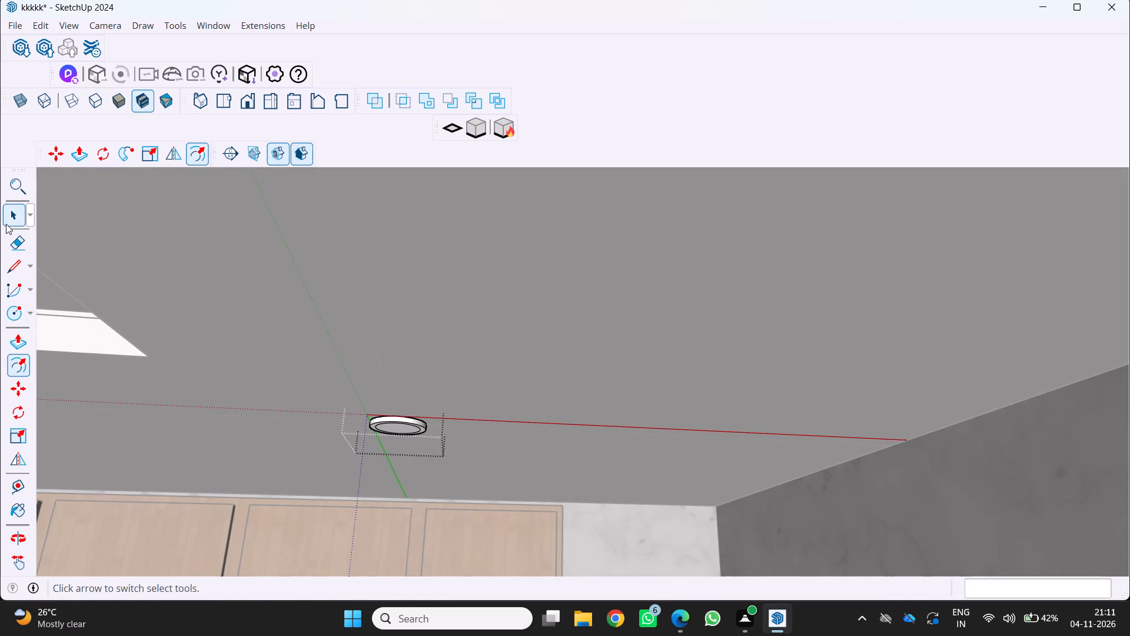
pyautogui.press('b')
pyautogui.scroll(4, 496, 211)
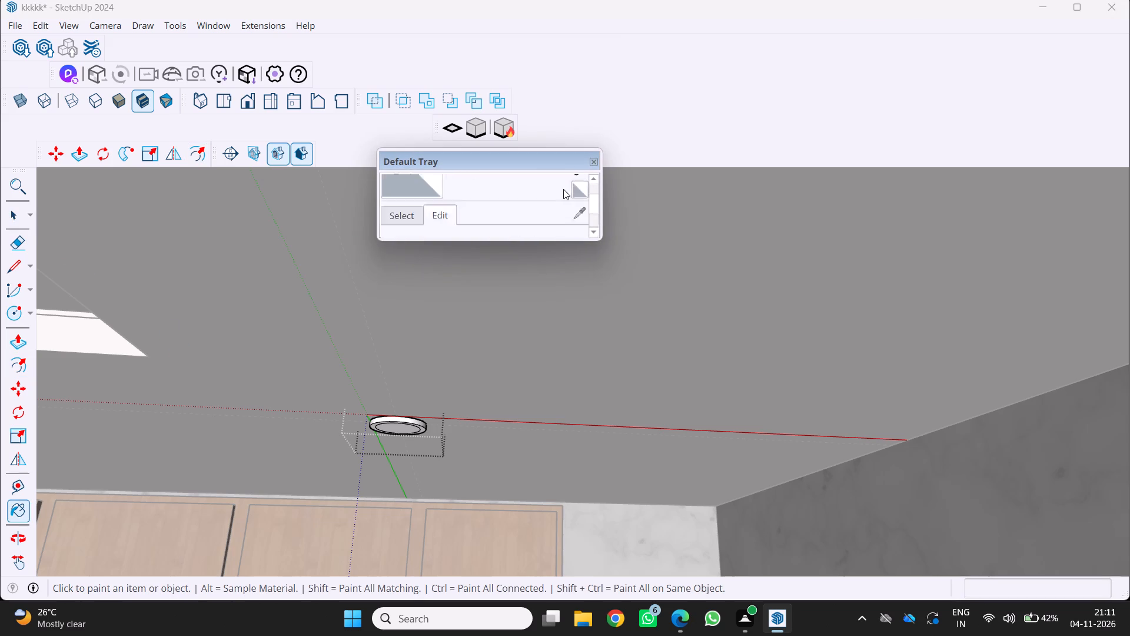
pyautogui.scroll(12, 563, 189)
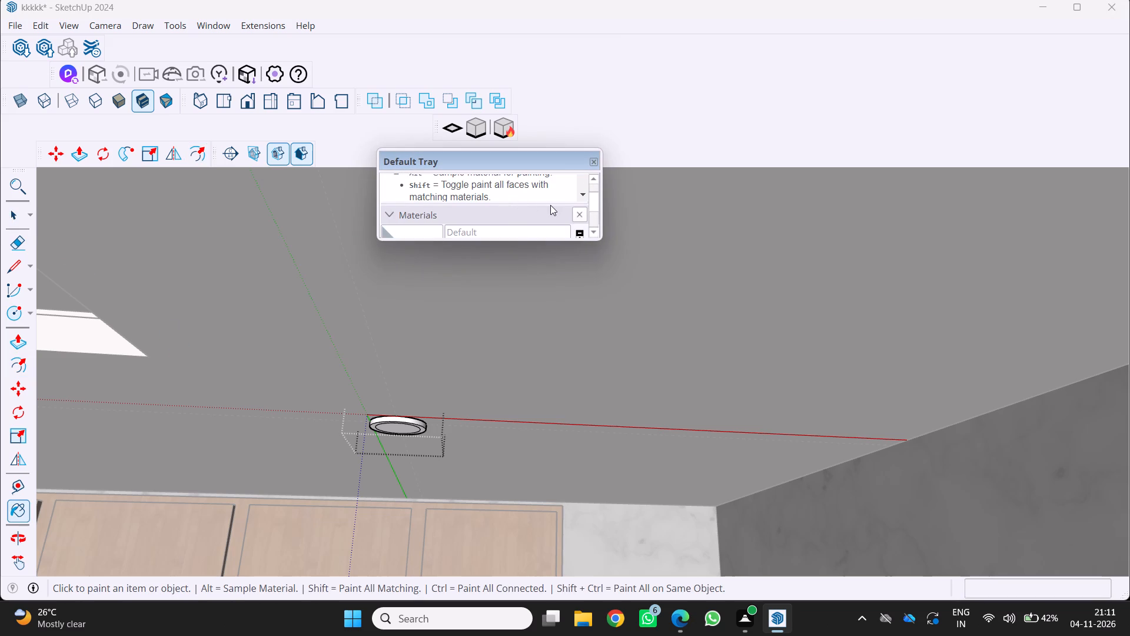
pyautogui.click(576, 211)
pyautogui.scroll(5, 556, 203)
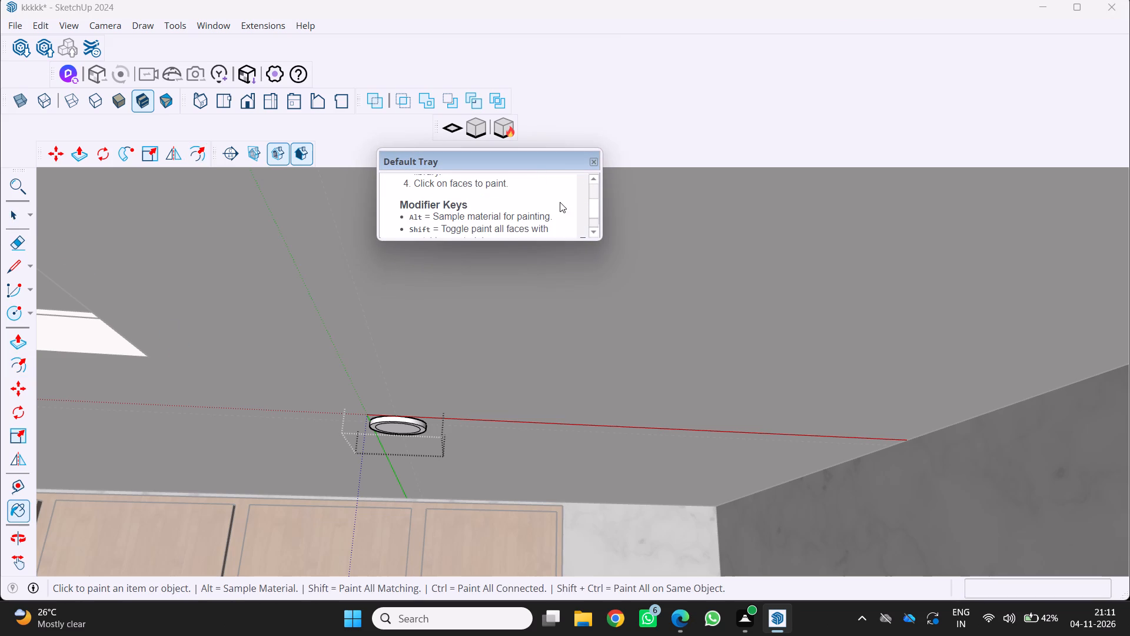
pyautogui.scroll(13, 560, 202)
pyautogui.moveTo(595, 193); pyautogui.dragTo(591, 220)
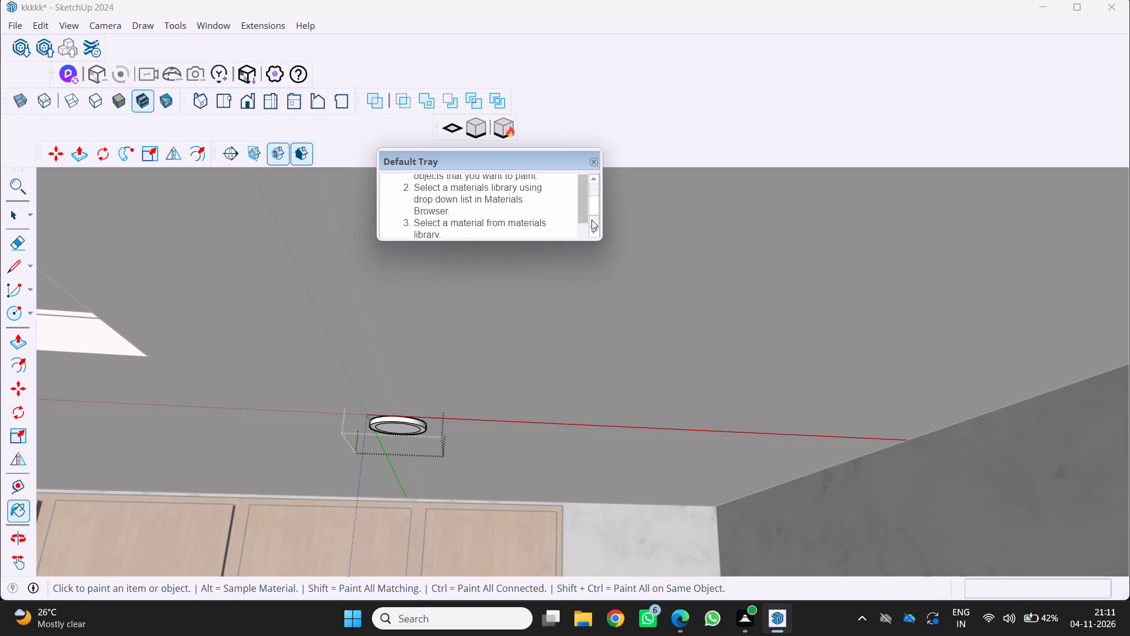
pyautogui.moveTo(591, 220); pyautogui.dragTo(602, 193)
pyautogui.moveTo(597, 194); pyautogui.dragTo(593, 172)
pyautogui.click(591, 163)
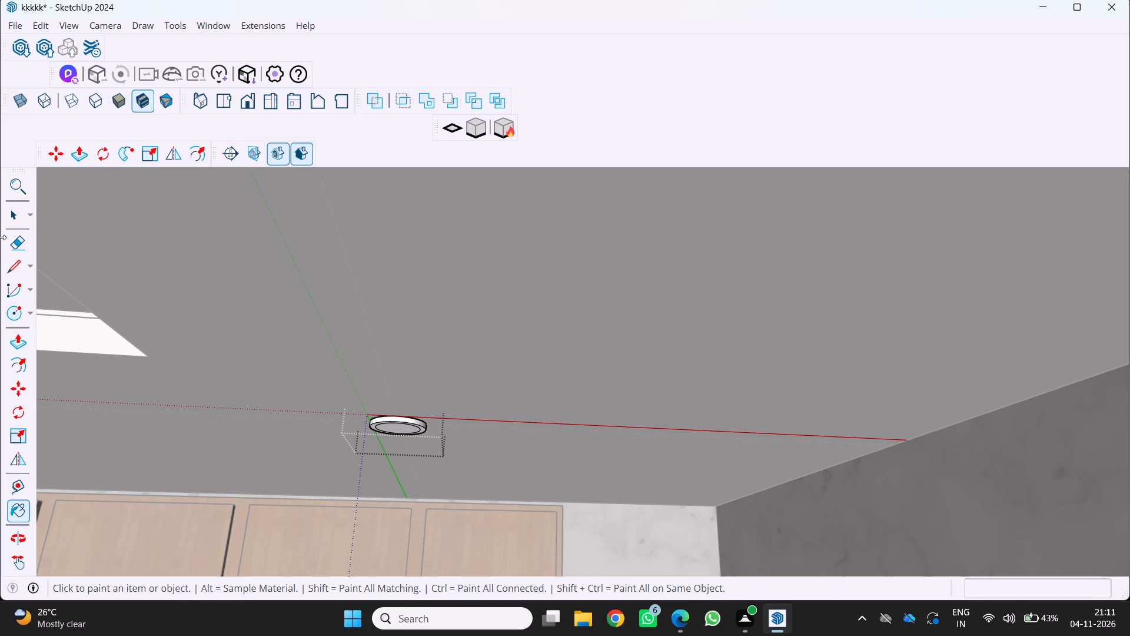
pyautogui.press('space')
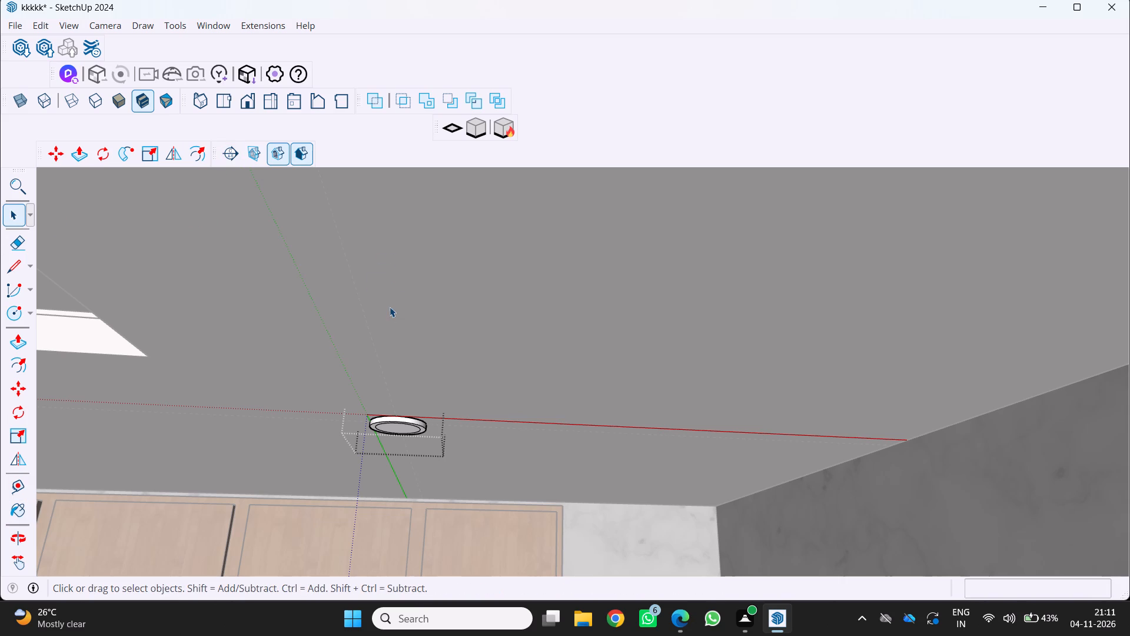
# Examine the ceiling disc with its inner circle and its position near the panelled opening from several angles and distances.
pyautogui.scroll(-5, 304, 343)
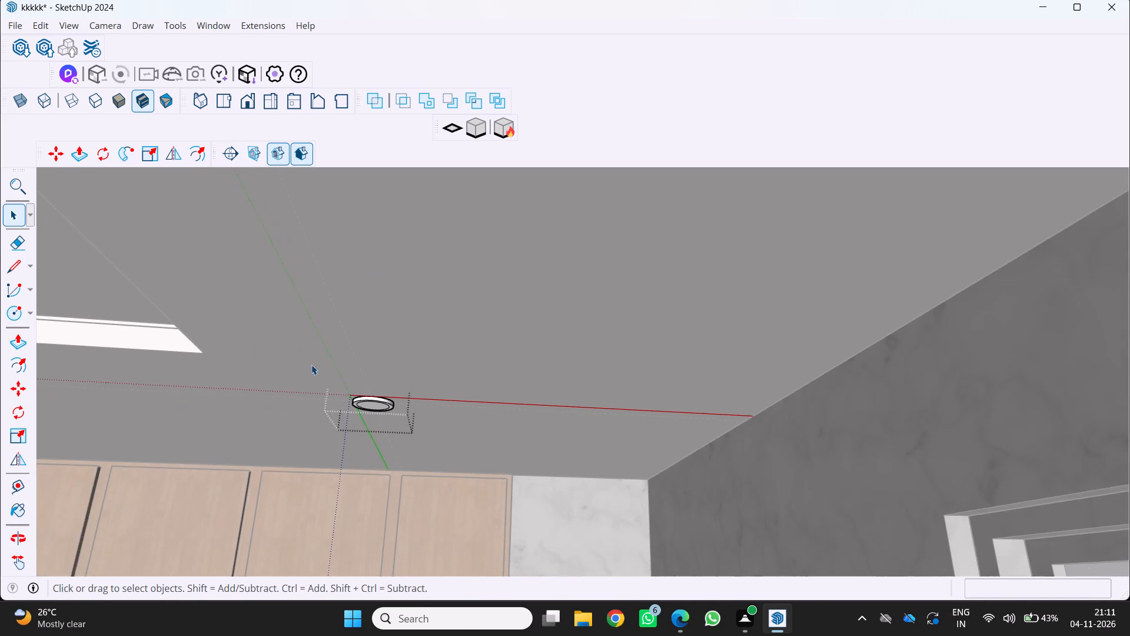
pyautogui.scroll(-5, 306, 367)
pyautogui.moveTo(305, 372); pyautogui.dragTo(432, 391, button='middle')
pyautogui.scroll(-10, 432, 390)
pyautogui.moveTo(420, 389); pyautogui.dragTo(265, 435, button='middle')
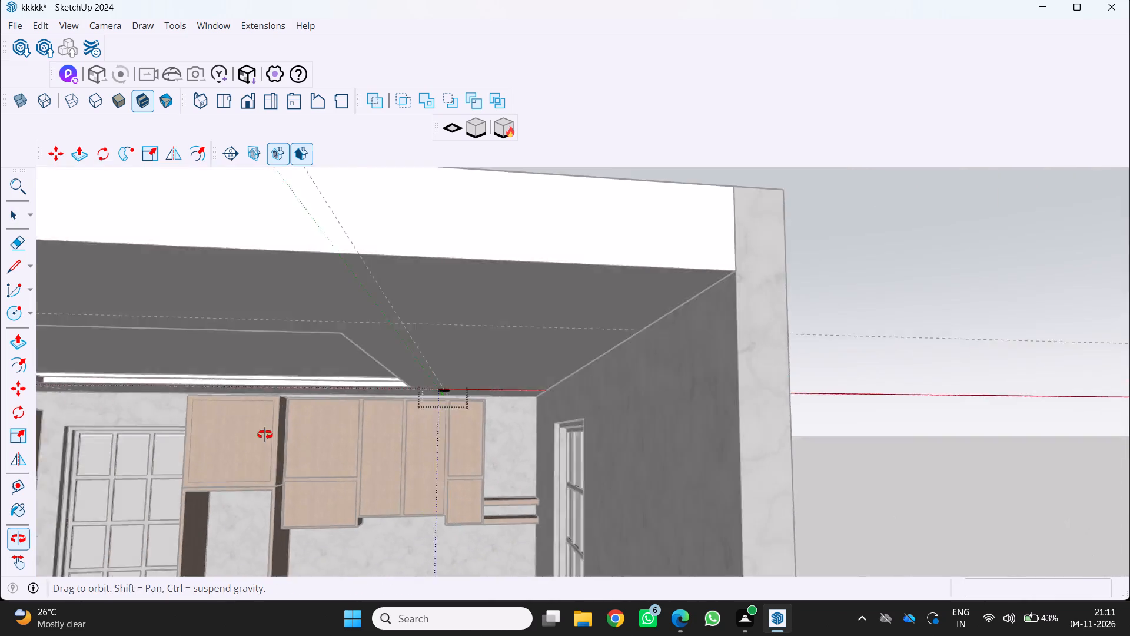
pyautogui.moveTo(265, 435); pyautogui.dragTo(254, 430, button='middle')
pyautogui.middleClick(255, 426)
pyautogui.scroll(4, 371, 373)
pyautogui.moveTo(380, 369); pyautogui.dragTo(441, 312, button='middle')
pyautogui.scroll(3, 441, 312)
pyautogui.moveTo(423, 418); pyautogui.dragTo(426, 388, button='middle')
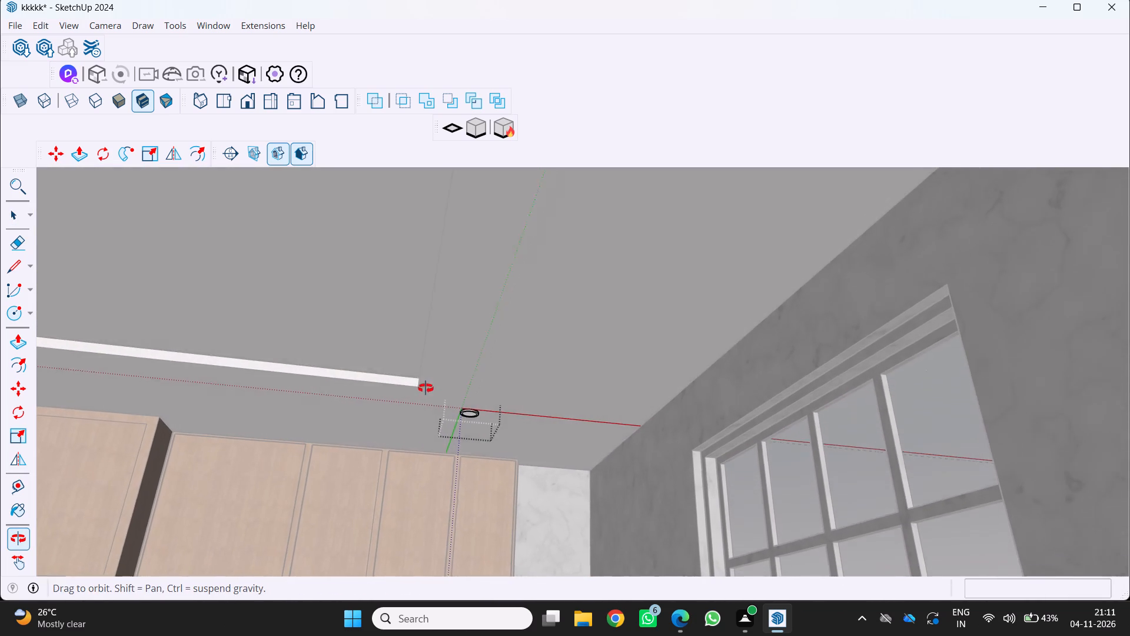
pyautogui.moveTo(426, 388); pyautogui.dragTo(426, 387, button='middle')
pyautogui.scroll(1, 461, 422)
pyautogui.moveTo(462, 423); pyautogui.dragTo(477, 380, button='middle')
pyautogui.scroll(6, 473, 433)
pyautogui.moveTo(471, 382); pyautogui.dragTo(484, 347, button='middle')
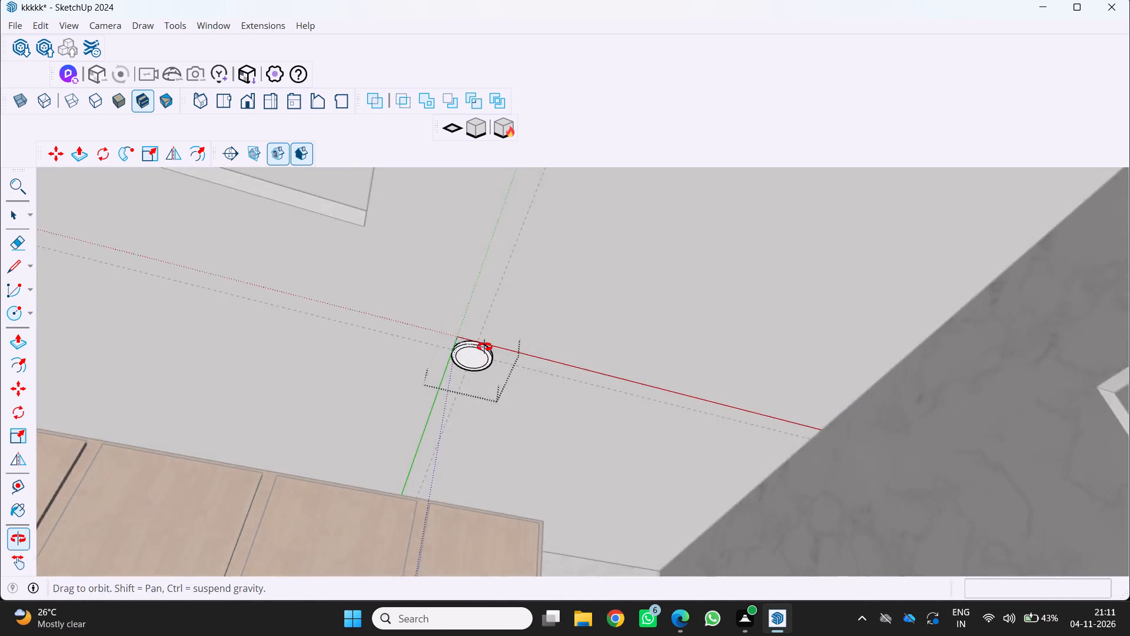
pyautogui.moveTo(484, 347); pyautogui.dragTo(487, 340, button='middle')
pyautogui.scroll(16, 486, 343)
pyautogui.moveTo(433, 323); pyautogui.dragTo(524, 452, button='middle')
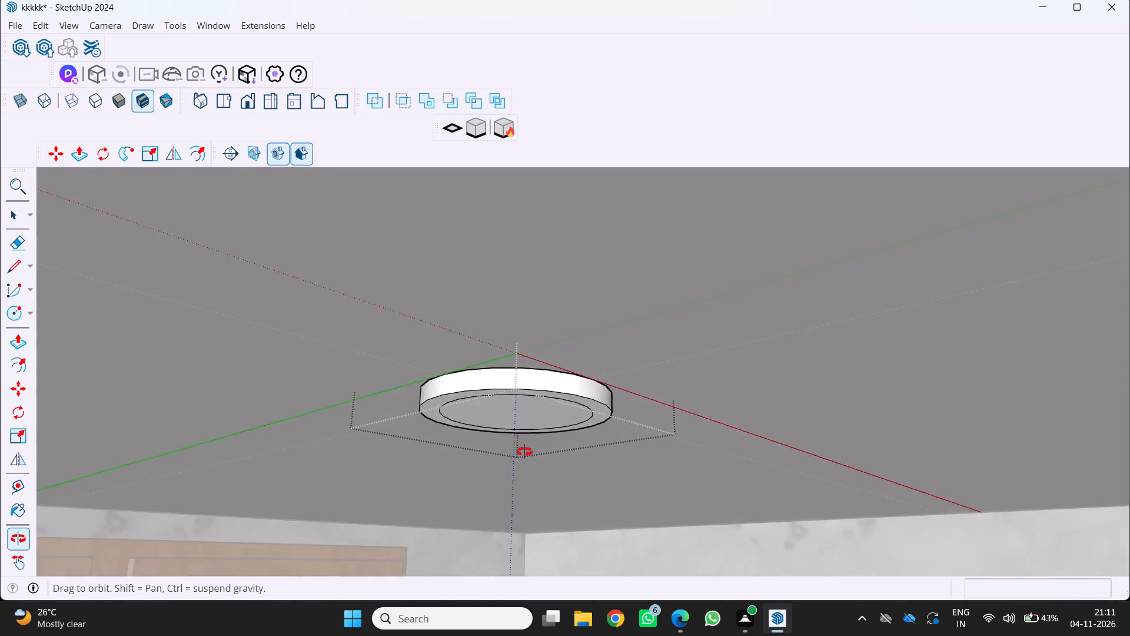
pyautogui.moveTo(524, 452); pyautogui.dragTo(454, 413, button='middle')
pyautogui.scroll(-19, 450, 370)
pyautogui.moveTo(475, 344); pyautogui.dragTo(417, 420, button='middle')
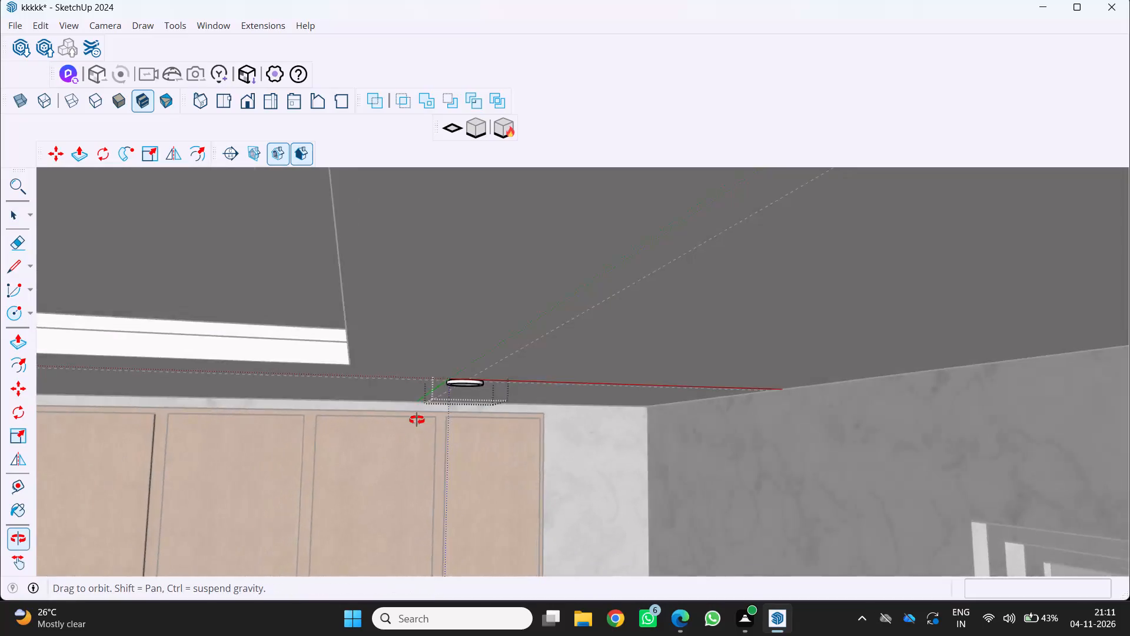
pyautogui.moveTo(417, 420); pyautogui.dragTo(373, 446, button='middle')
pyautogui.scroll(-3, 364, 448)
pyautogui.scroll(-20, 393, 396)
pyautogui.scroll(-4, 393, 396)
pyautogui.scroll(-3, 358, 473)
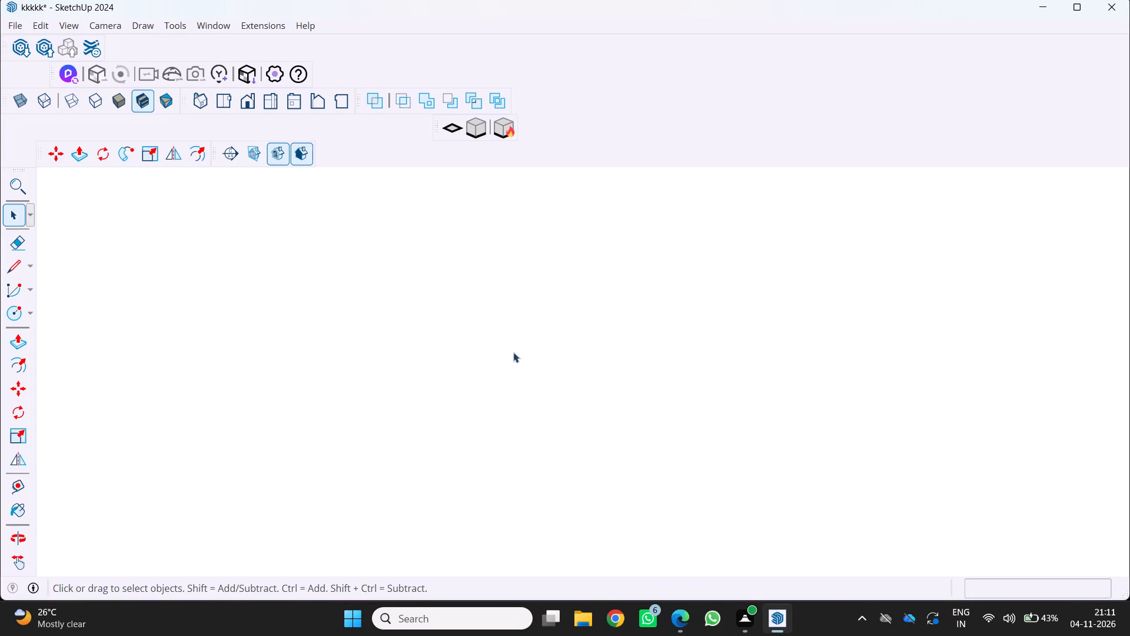
pyautogui.scroll(-20, 513, 352)
pyautogui.scroll(-18, 513, 352)
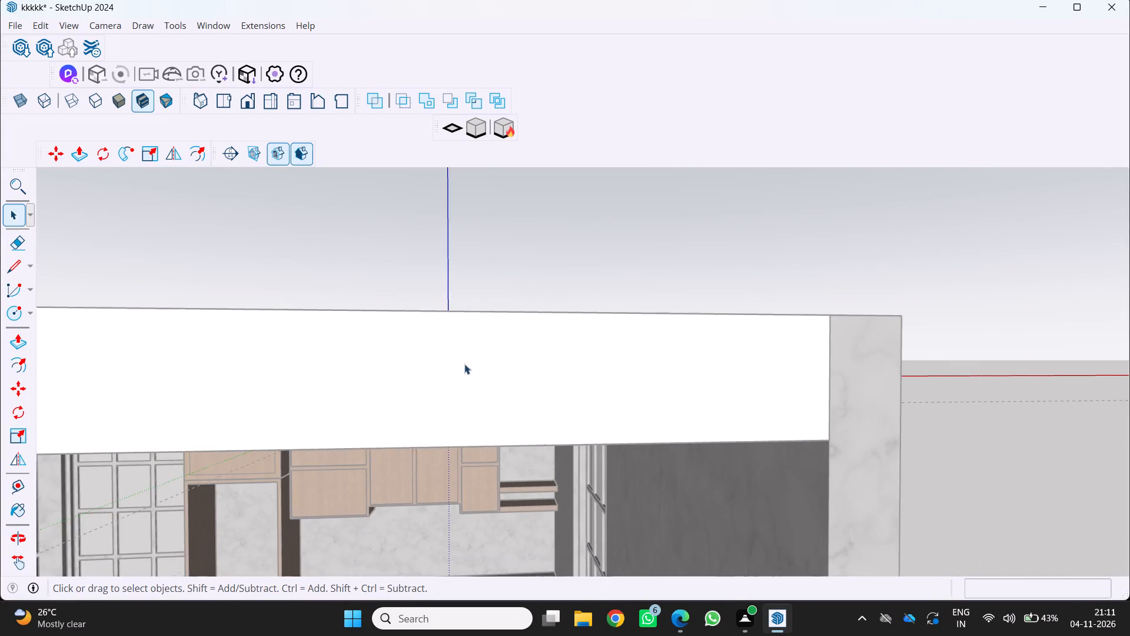
pyautogui.moveTo(483, 446); pyautogui.dragTo(486, 382, button='middle')
pyautogui.scroll(15, 451, 468)
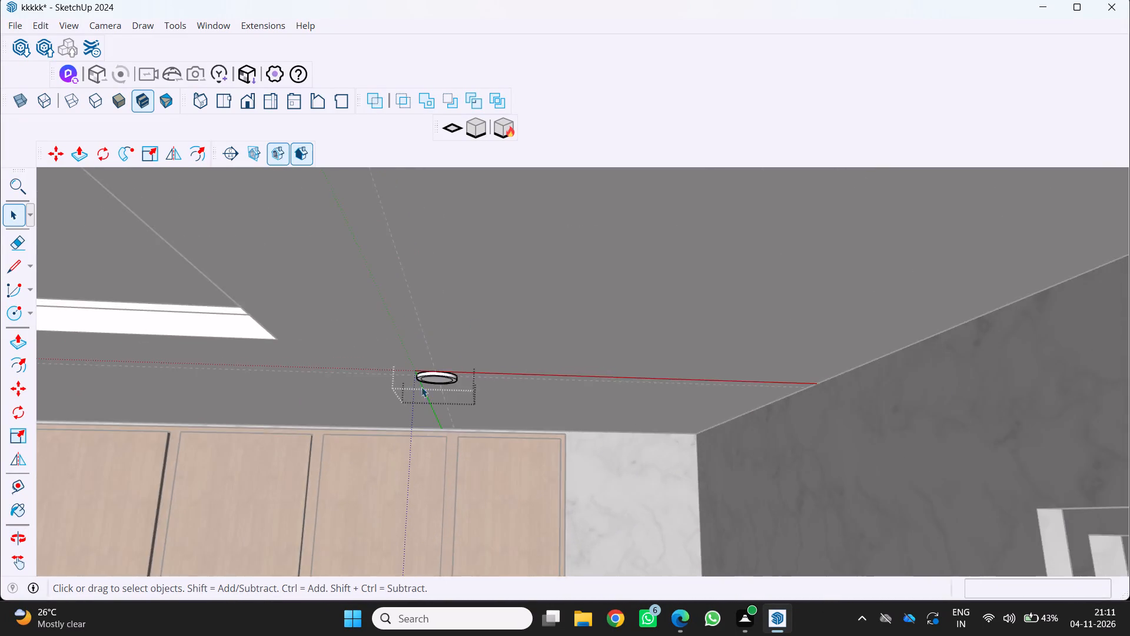
pyautogui.scroll(8, 421, 387)
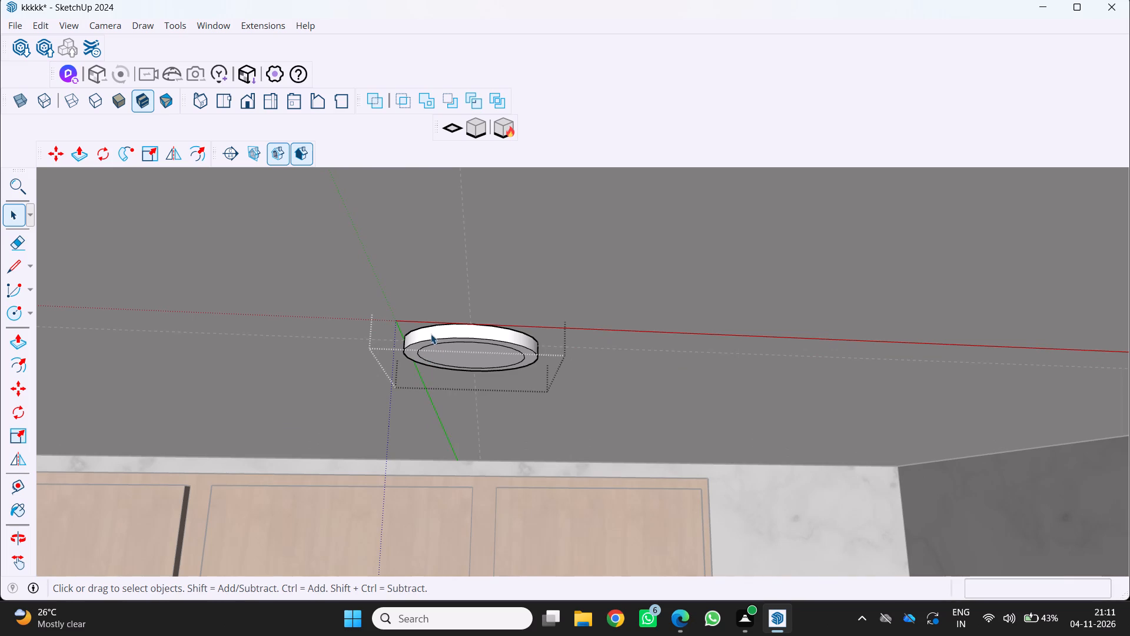
# Start the Paint Bucket tool and dock the floating Default Tray beside the drawing area.
pyautogui.press('b')
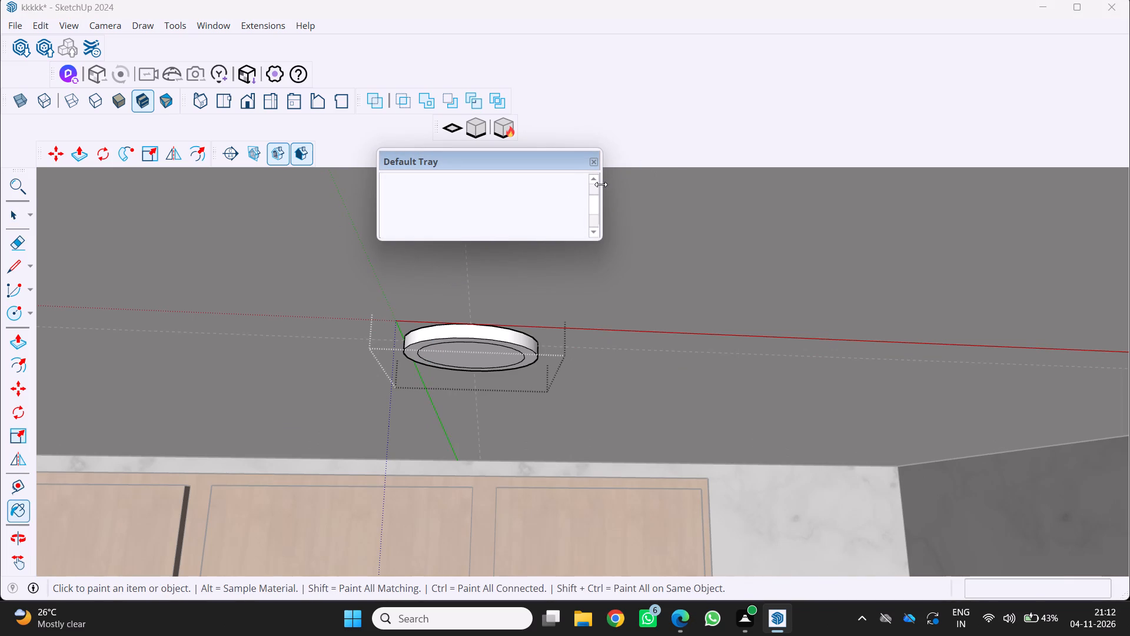
pyautogui.moveTo(593, 181); pyautogui.dragTo(595, 223)
pyautogui.moveTo(593, 231); pyautogui.dragTo(603, 211)
pyautogui.moveTo(596, 214); pyautogui.dragTo(597, 211)
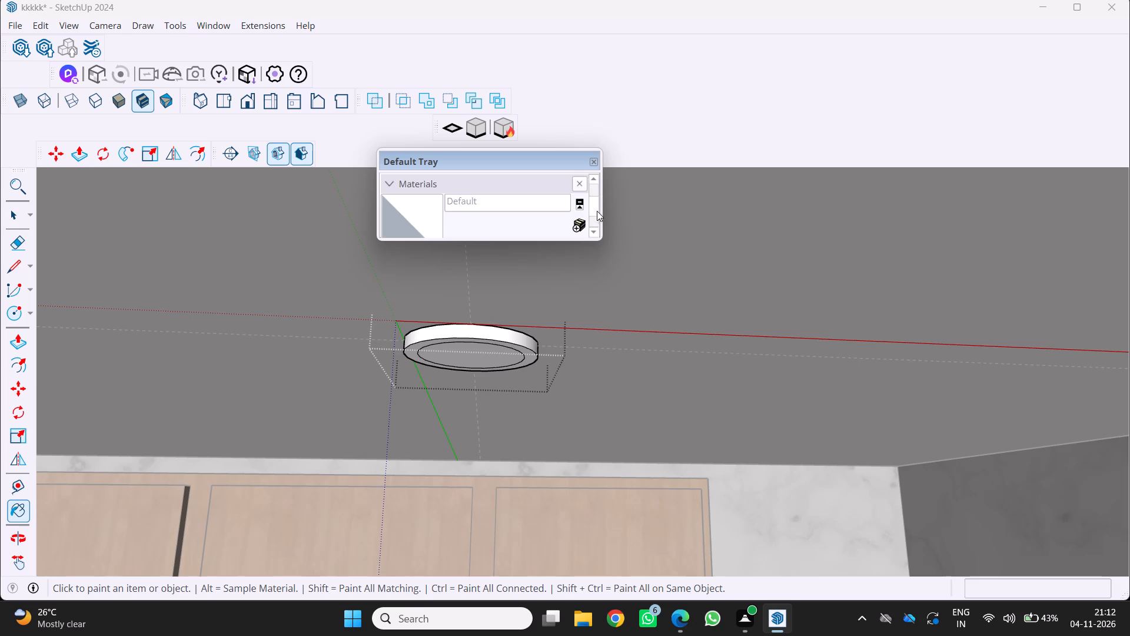
pyautogui.moveTo(597, 211); pyautogui.dragTo(600, 204)
pyautogui.click(535, 203)
pyautogui.click(528, 206)
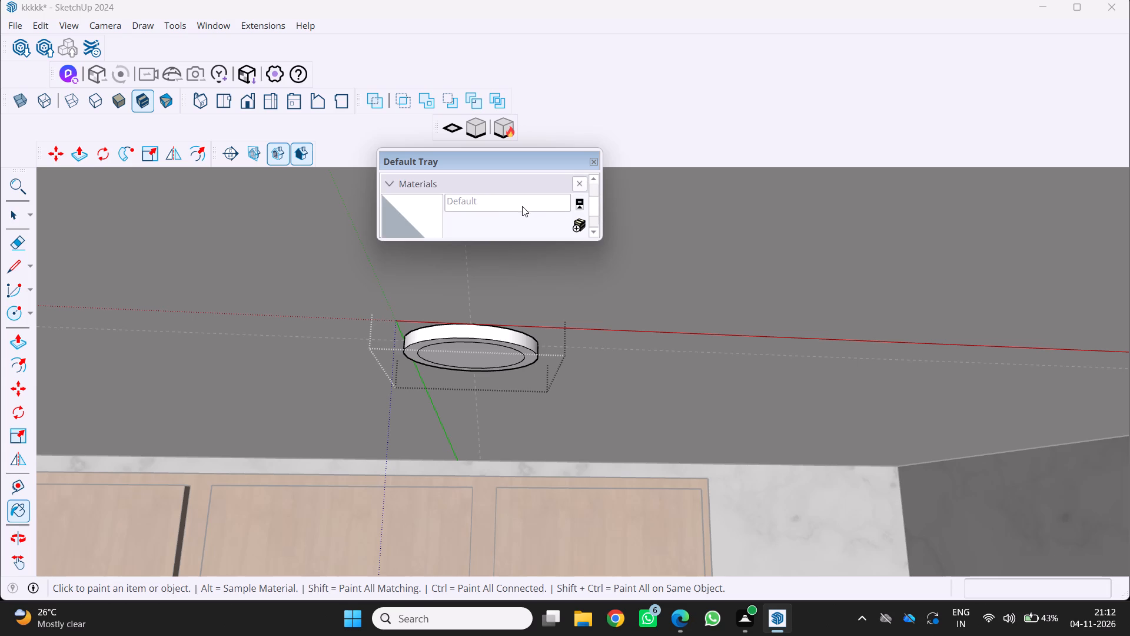
pyautogui.doubleClick(523, 206)
pyautogui.click(516, 207)
pyautogui.click(508, 208)
pyautogui.doubleClick(504, 207)
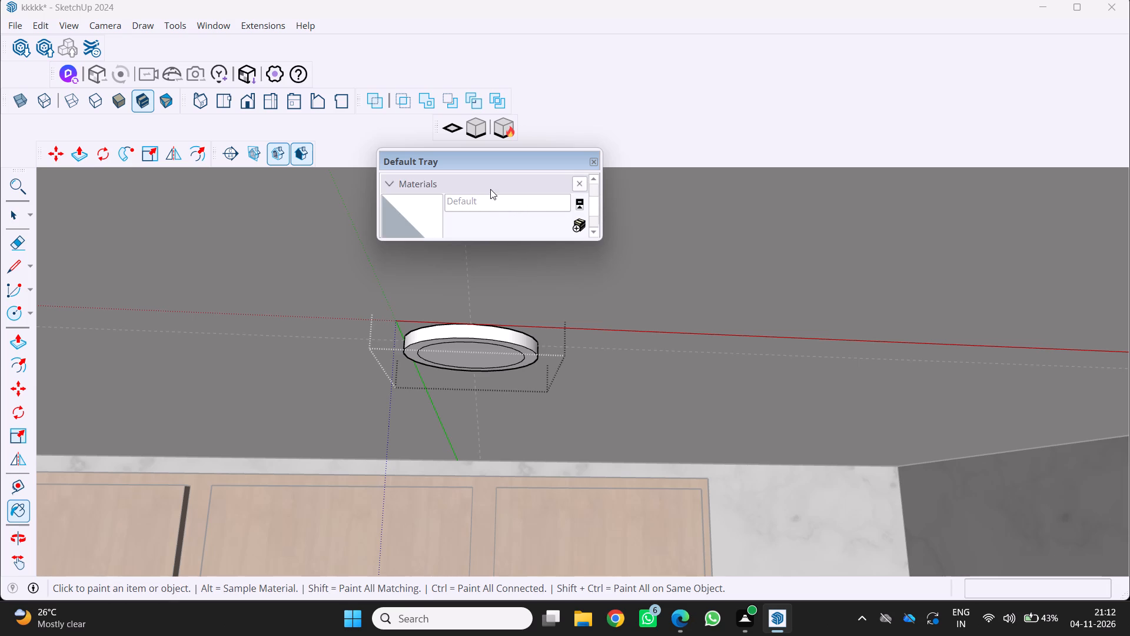
pyautogui.click(490, 189)
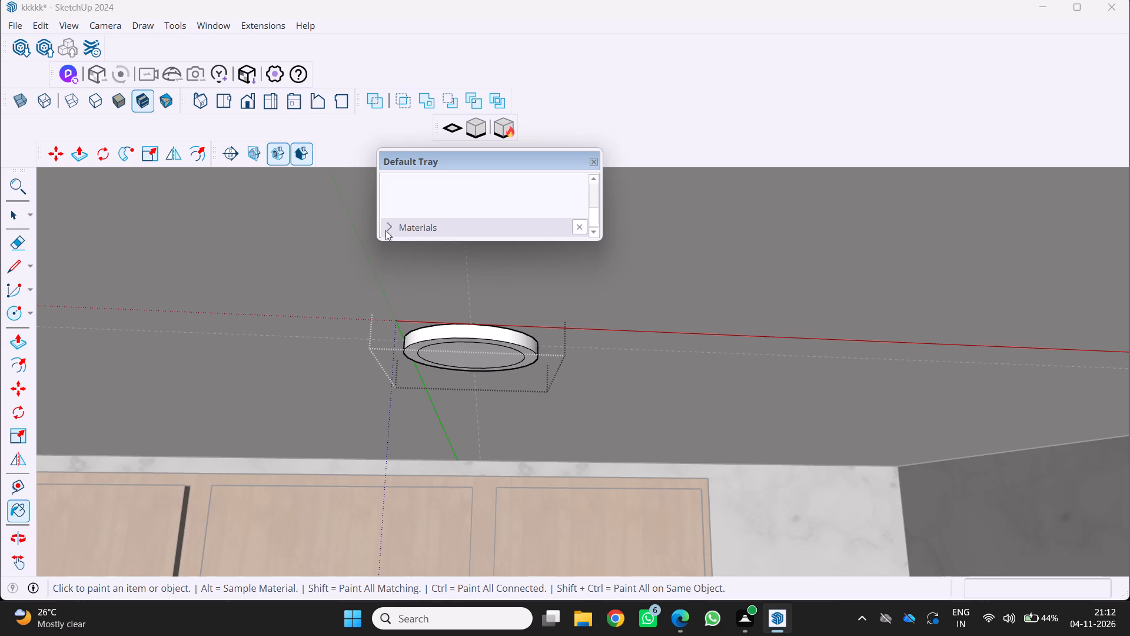
pyautogui.click(387, 231)
pyautogui.click(386, 227)
pyautogui.moveTo(381, 181); pyautogui.dragTo(392, 184)
pyautogui.click(415, 159)
pyautogui.click(415, 159)
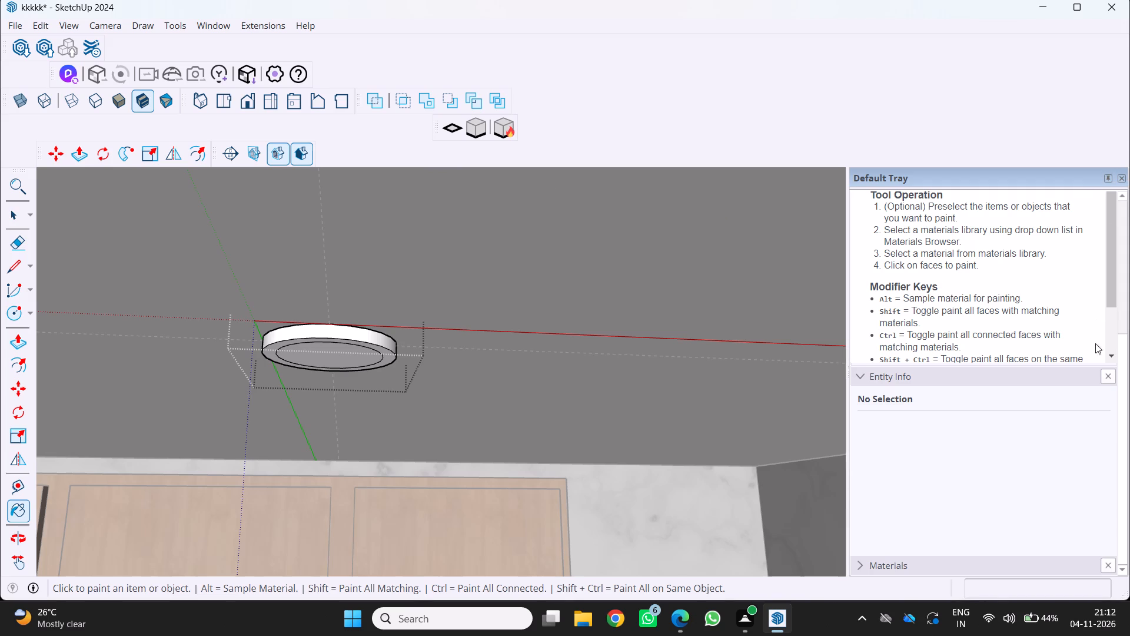
# Close the Entity Info, Instructor, Shadows and Materials sections, and close the emptied Default Tray.
pyautogui.click(1109, 373)
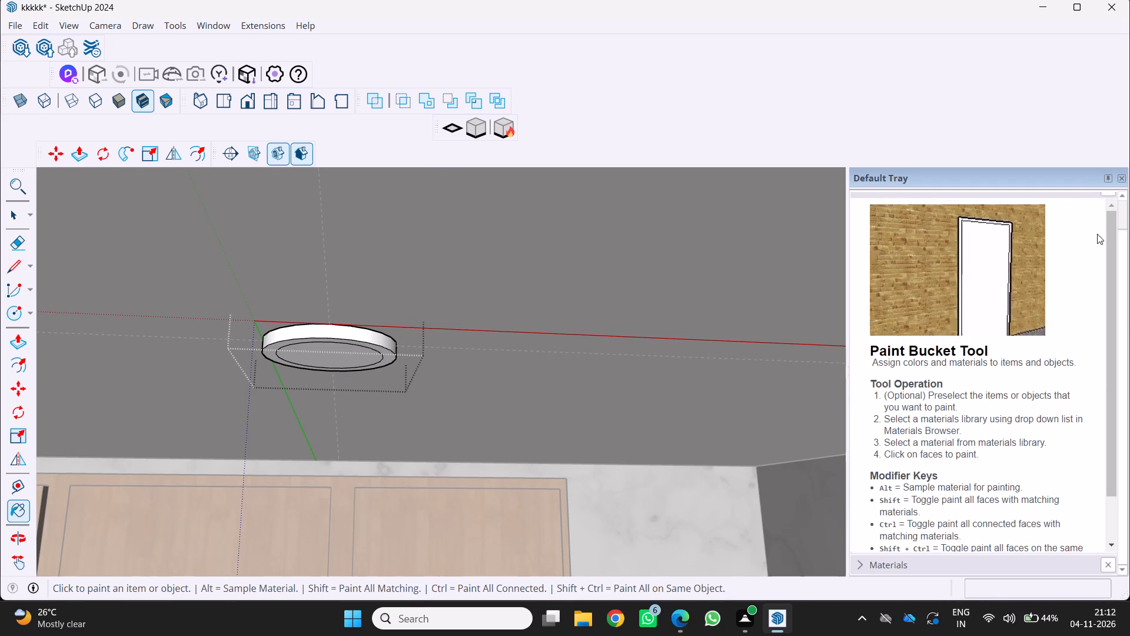
pyautogui.scroll(-11, 1108, 362)
pyautogui.scroll(3, 1118, 279)
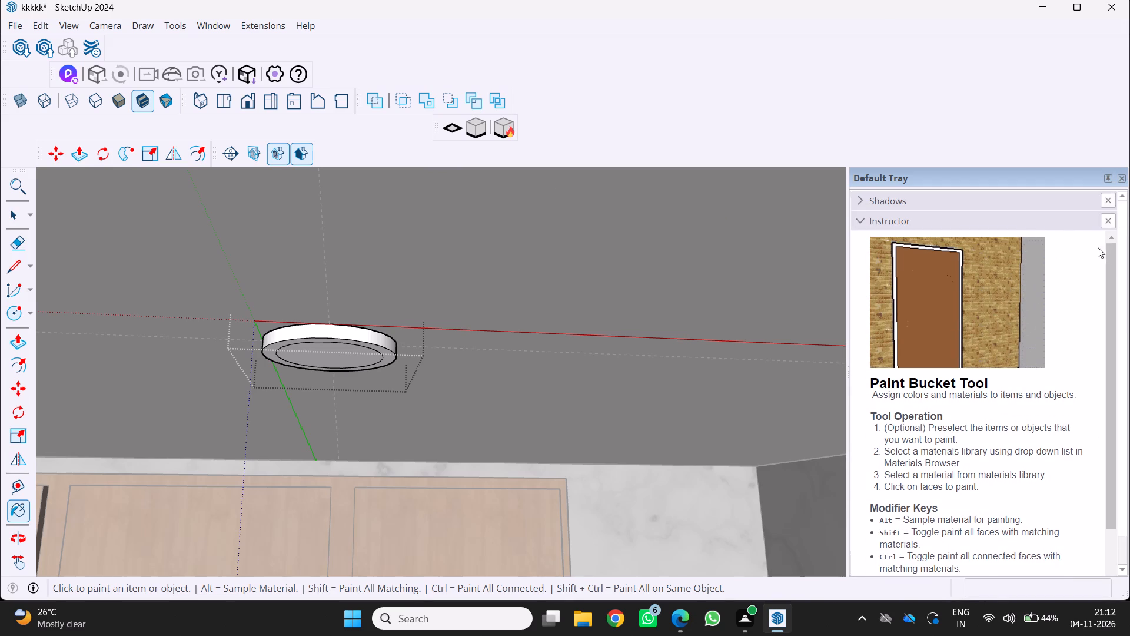
pyautogui.scroll(3, 1095, 246)
pyautogui.moveTo(1117, 220); pyautogui.dragTo(1103, 220)
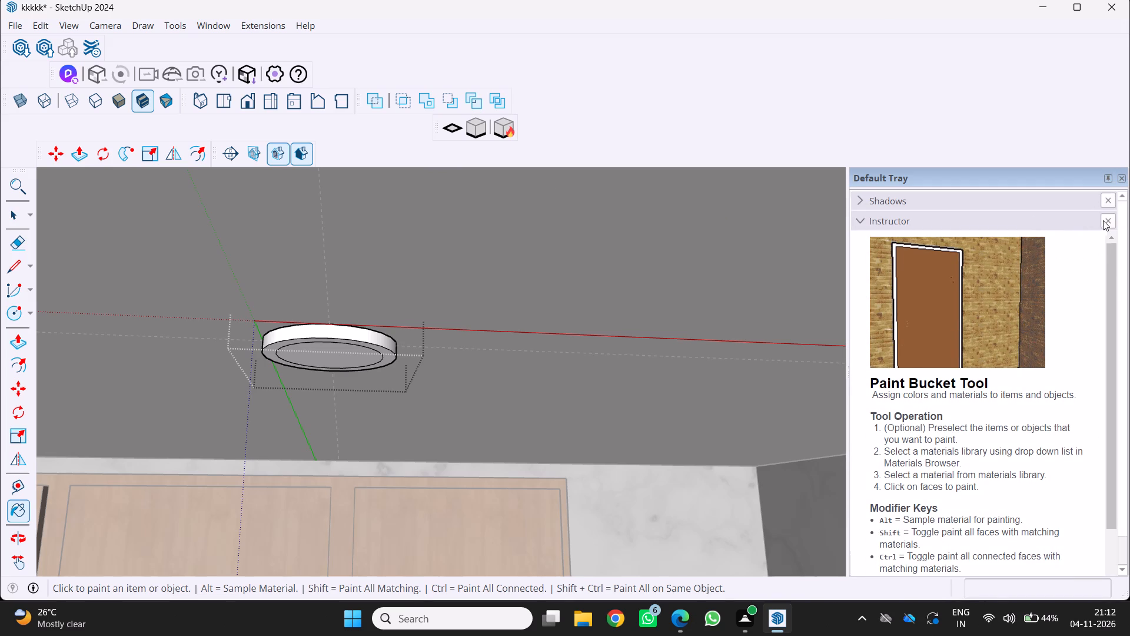
pyautogui.moveTo(1103, 220); pyautogui.dragTo(1101, 220)
pyautogui.click(1105, 223)
pyautogui.click(1115, 203)
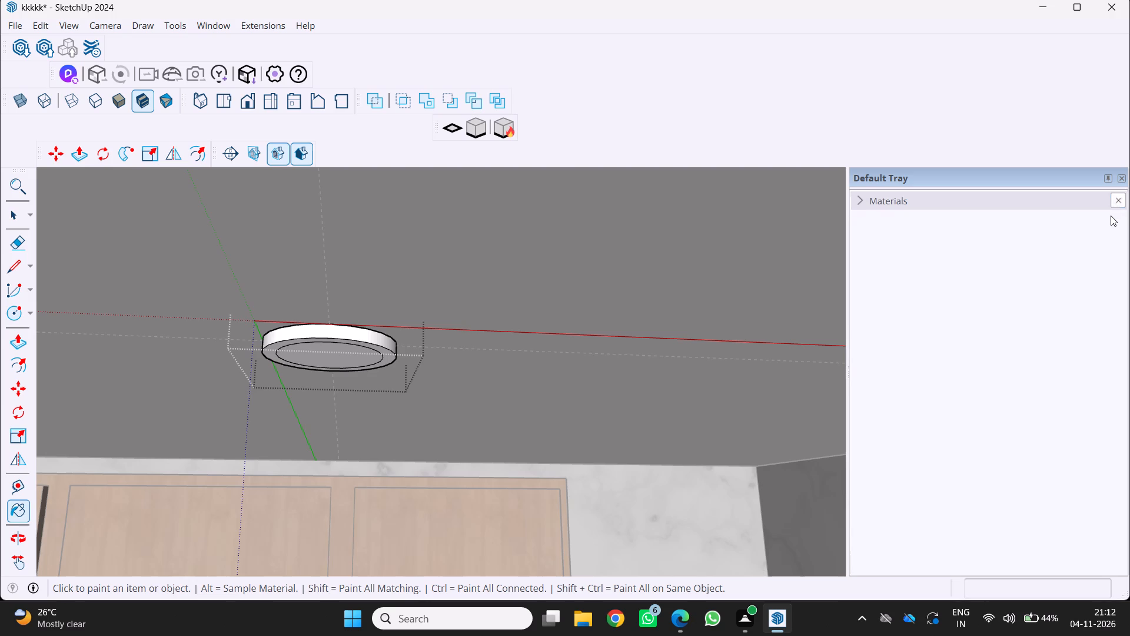
pyautogui.click(1115, 201)
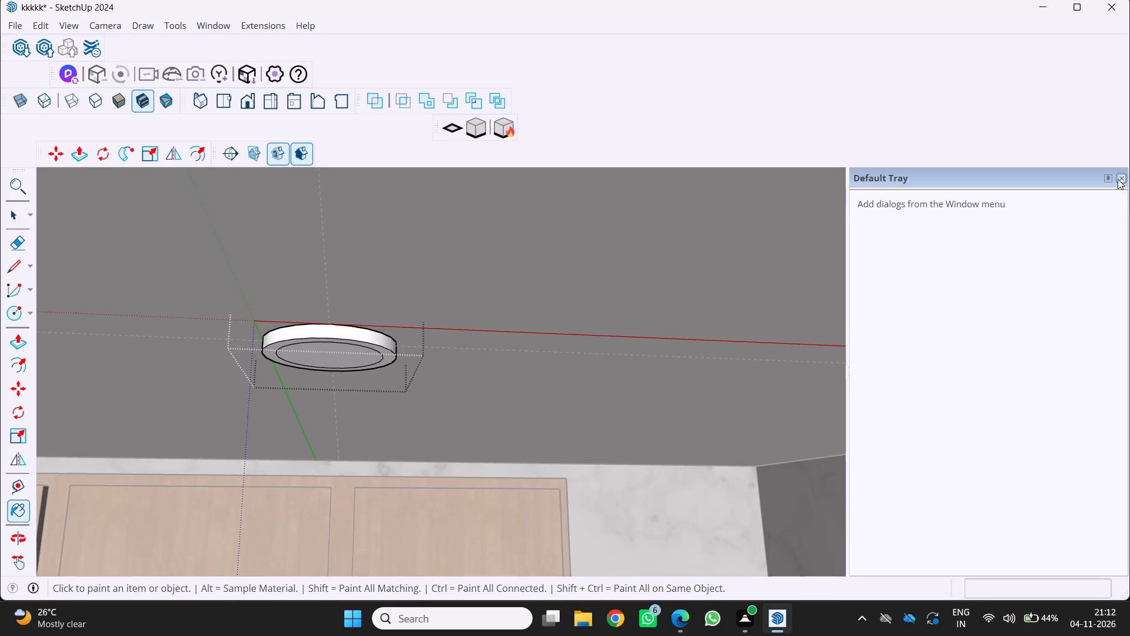
pyautogui.click(1118, 179)
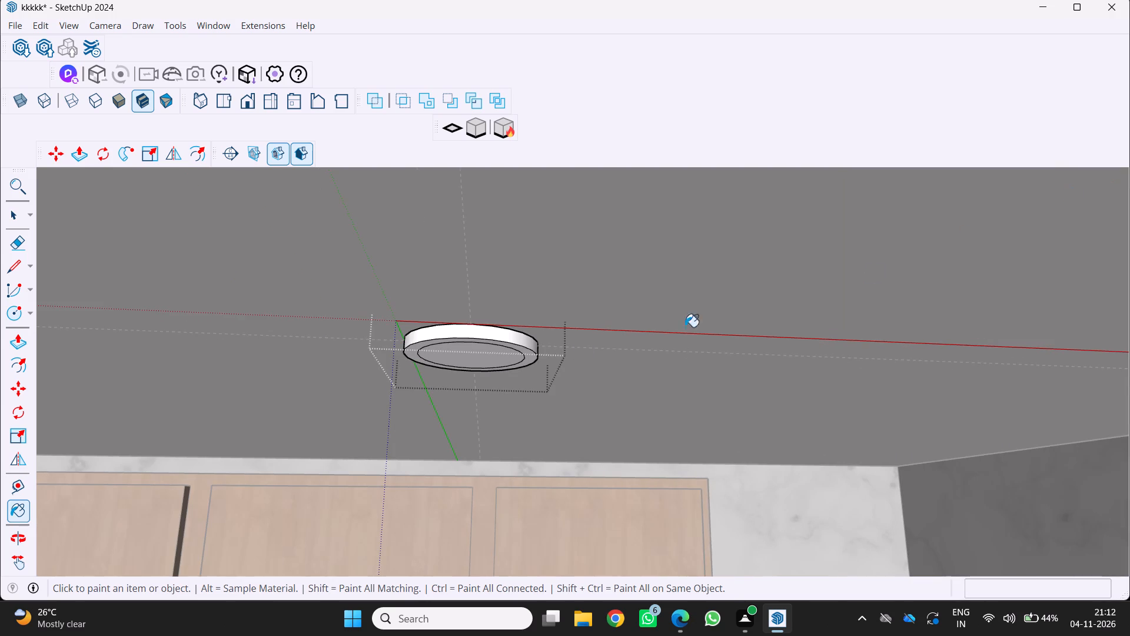
# Paint the side of the ceiling disc with Color A07 from the Colors collection in the Materials browser.
pyautogui.scroll(-16, 515, 377)
pyautogui.moveTo(504, 403); pyautogui.dragTo(486, 442, button='middle')
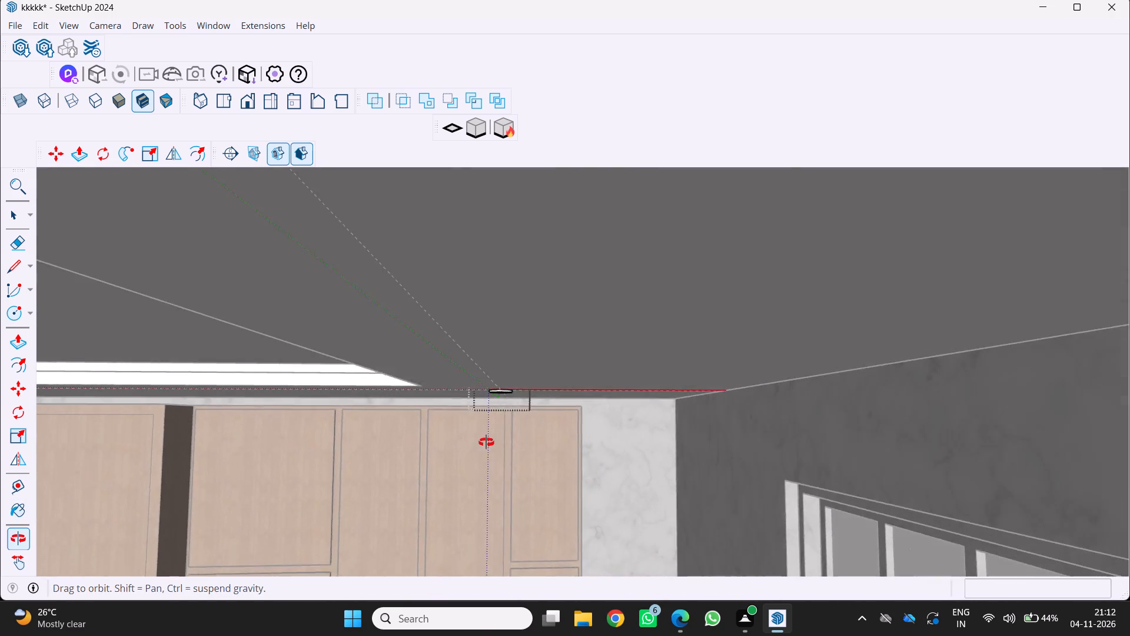
pyautogui.moveTo(486, 442); pyautogui.dragTo(485, 442, button='middle')
pyautogui.scroll(-11, 466, 429)
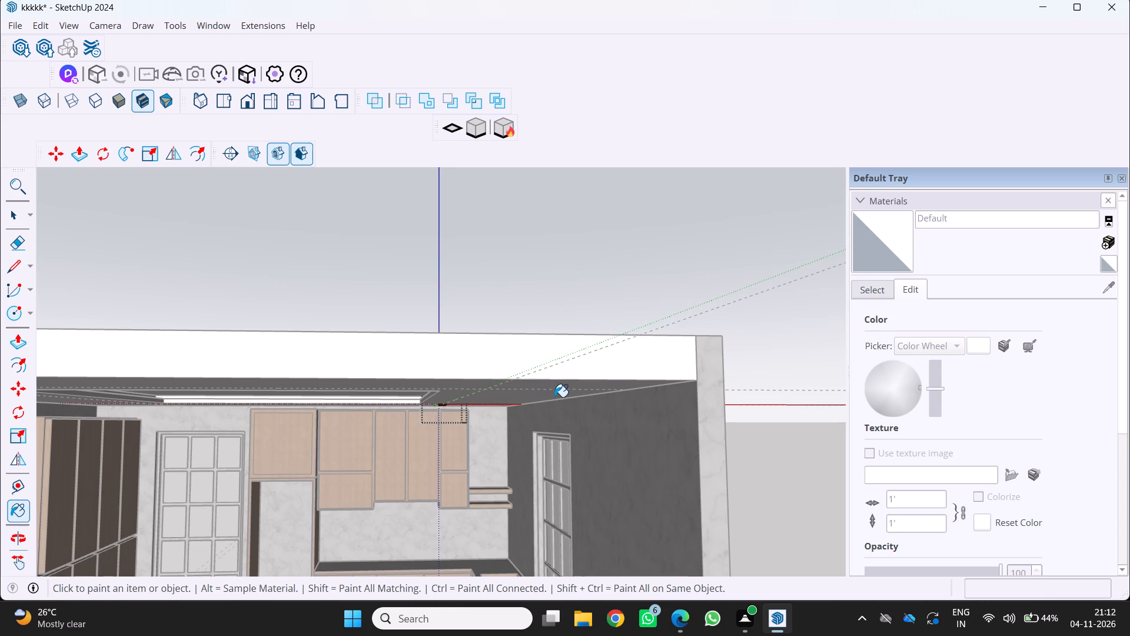
pyautogui.click(995, 226)
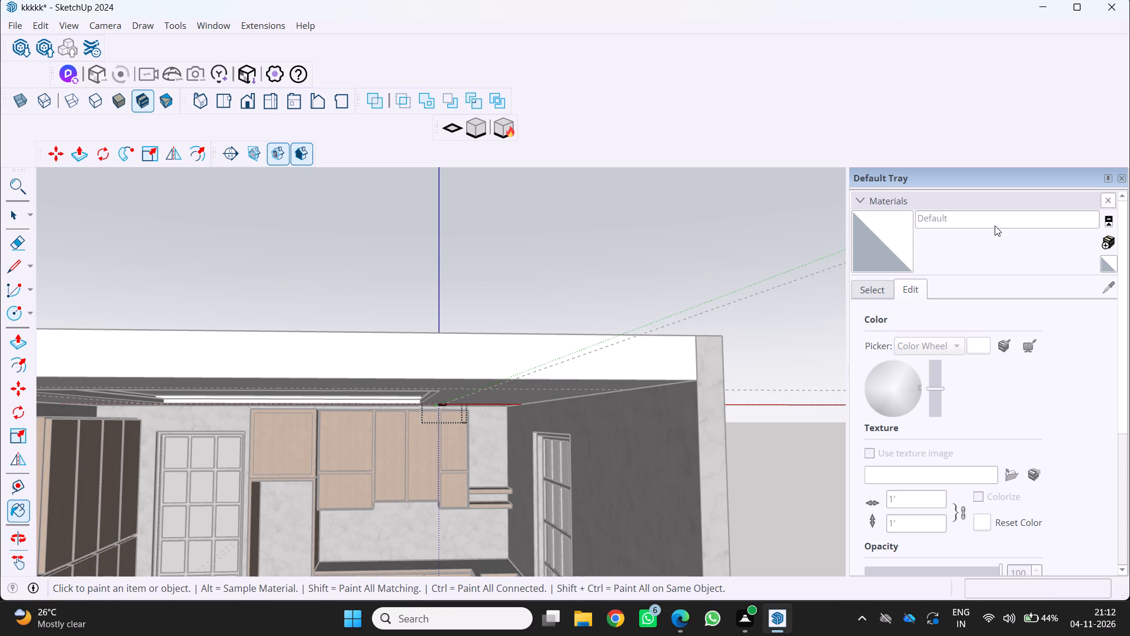
pyautogui.click(993, 223)
pyautogui.click(919, 291)
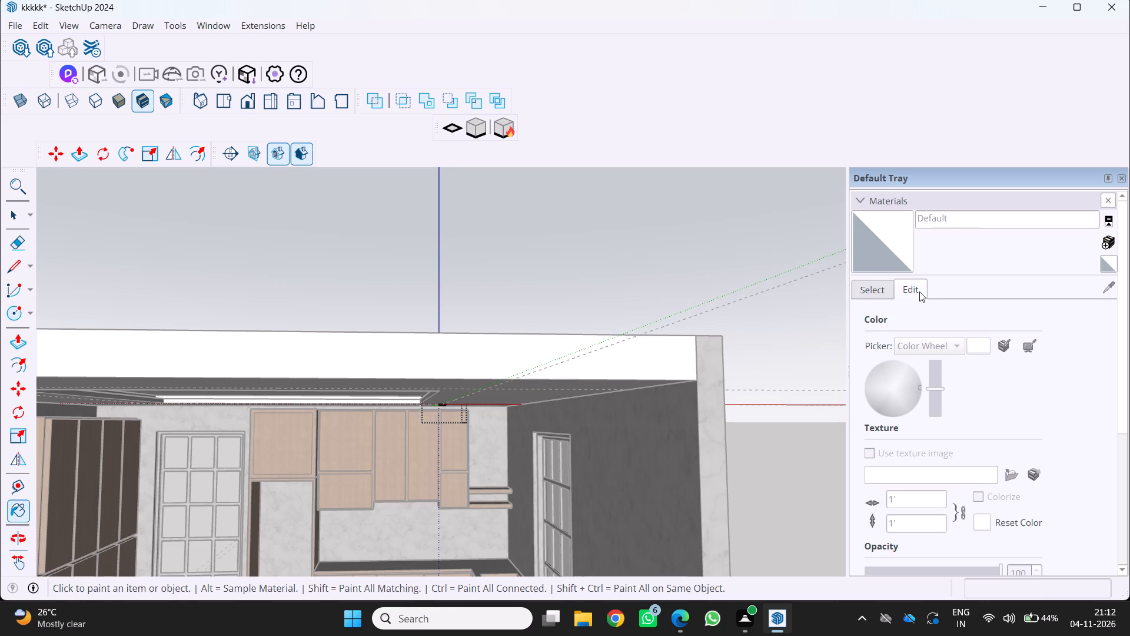
pyautogui.click(918, 291)
pyautogui.click(884, 293)
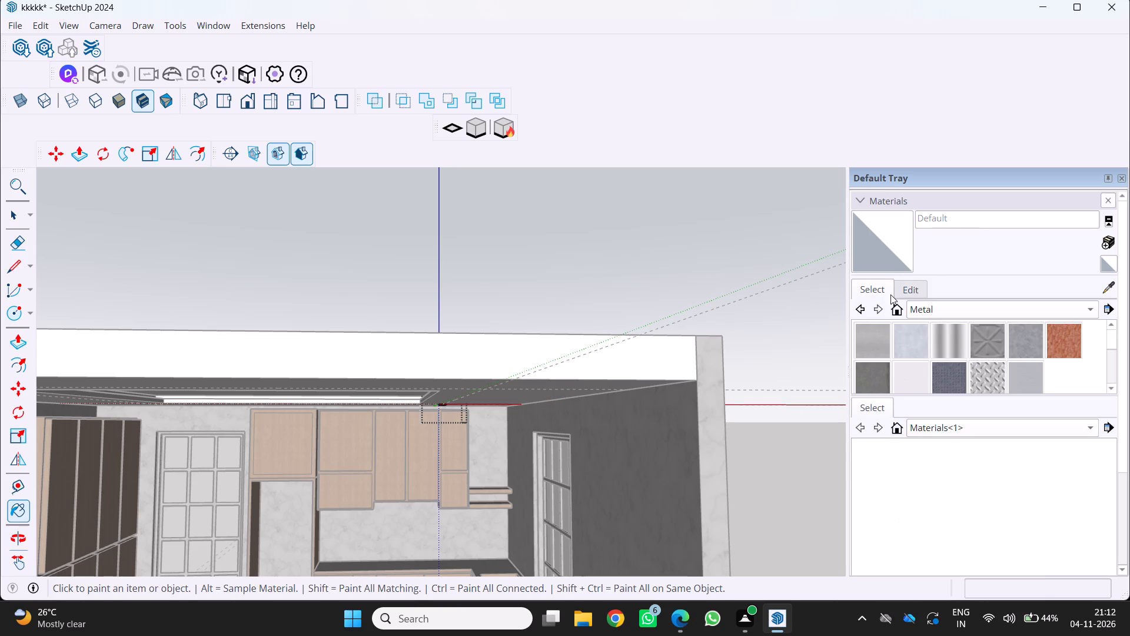
pyautogui.click(959, 310)
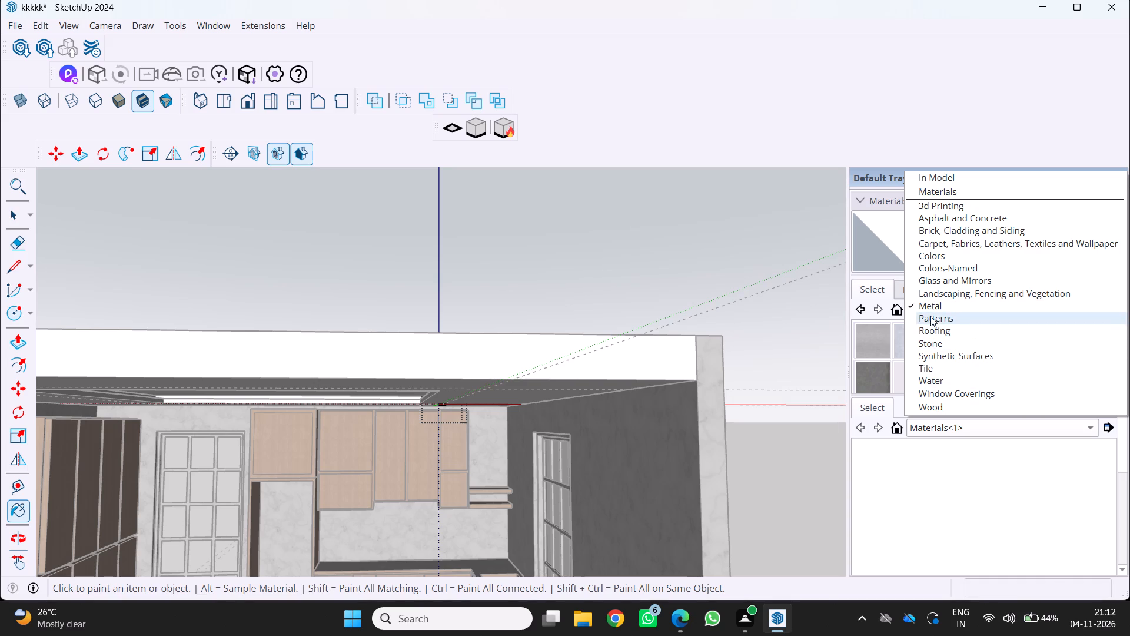
pyautogui.click(920, 257)
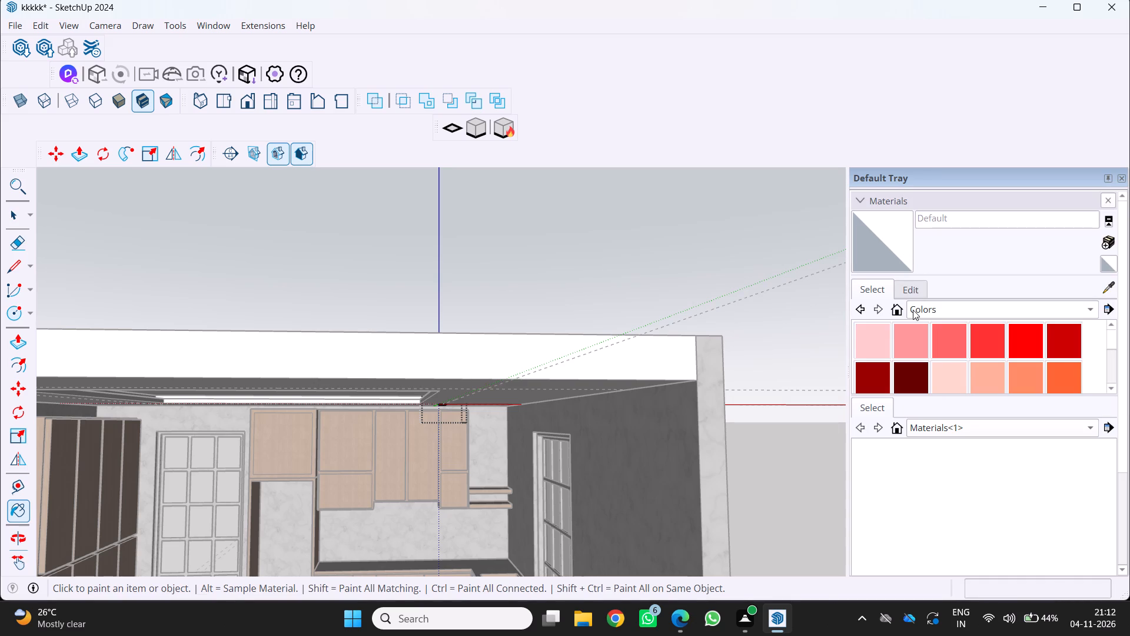
pyautogui.click(869, 375)
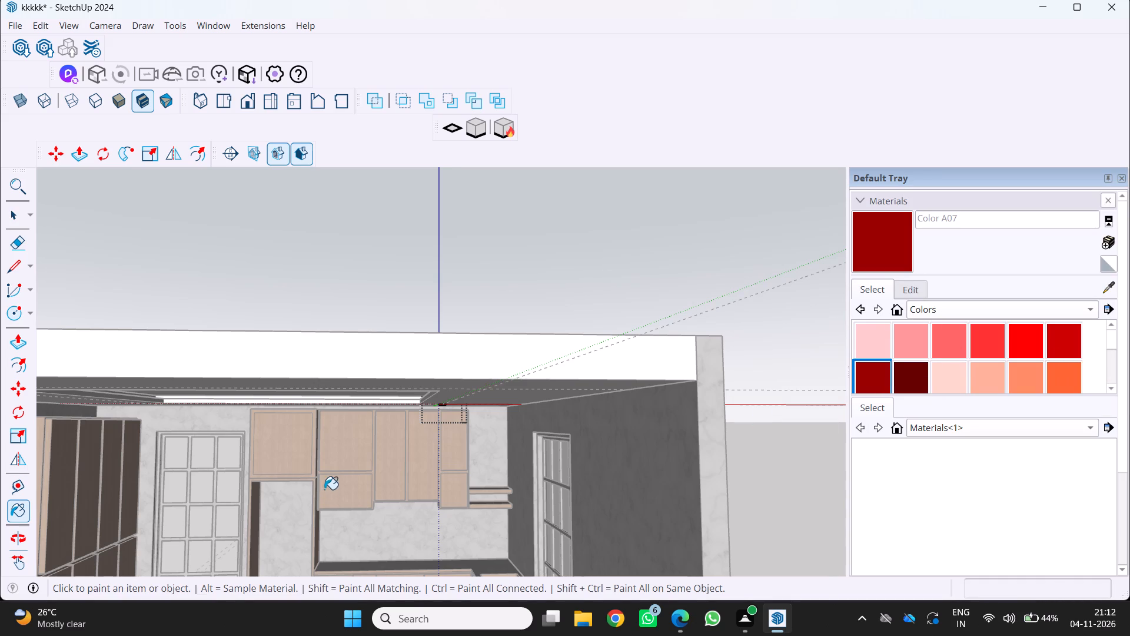
pyautogui.scroll(20, 325, 488)
pyautogui.scroll(7, 325, 488)
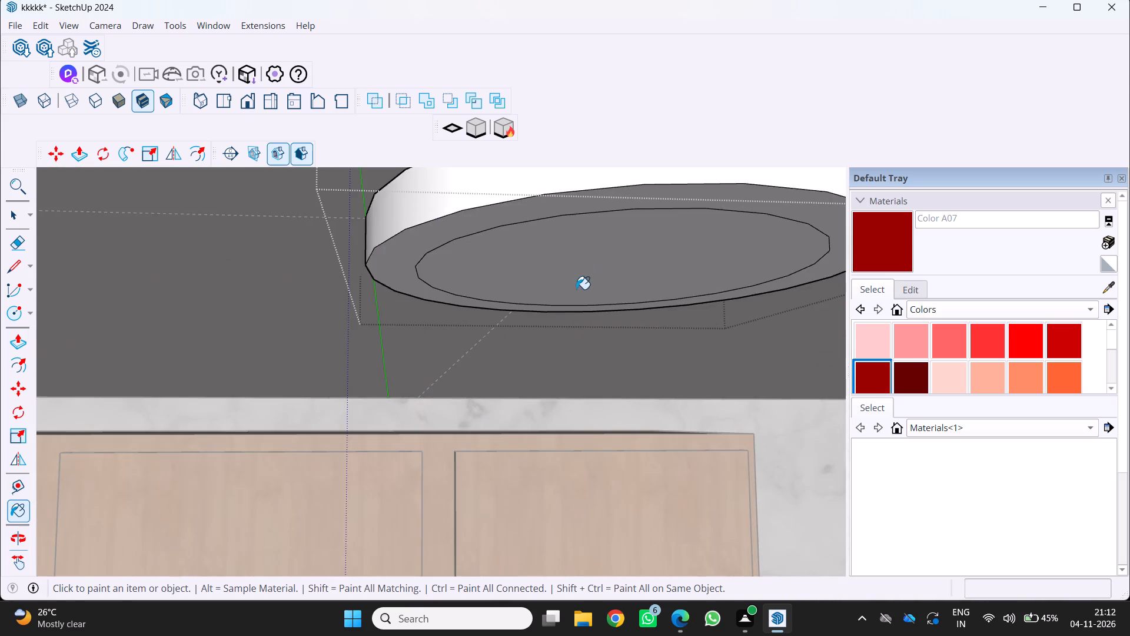
pyautogui.scroll(-6, 571, 269)
pyautogui.click(579, 218)
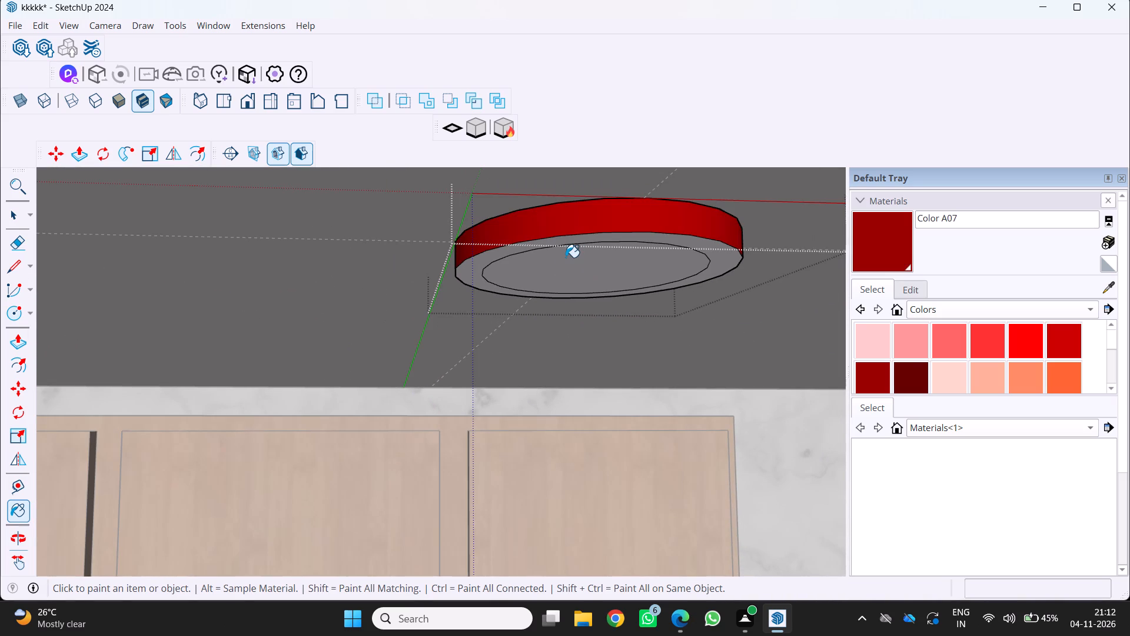
# Paint the inner circle and the surrounding ring on the disc's underside with Color A07, accepting the overwrite of the existing file.
pyautogui.click(566, 257)
pyautogui.scroll(3, 538, 257)
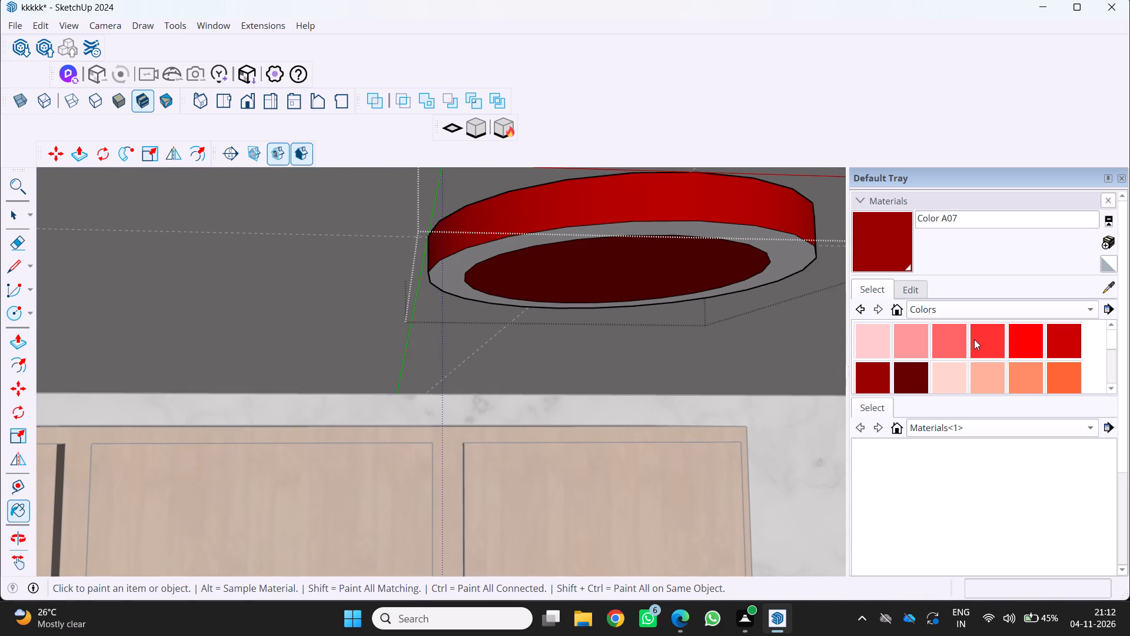
pyautogui.moveTo(974, 339); pyautogui.dragTo(955, 338)
pyautogui.click(536, 326)
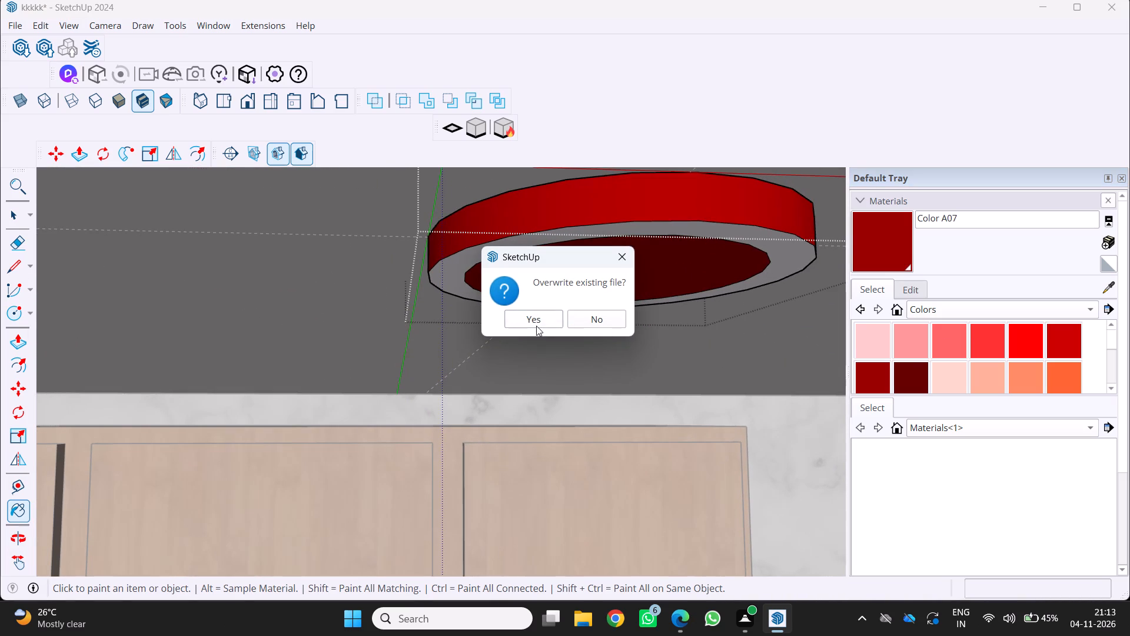
pyautogui.scroll(2, 810, 323)
pyautogui.click(781, 255)
# Paint the inner circle on the disc's underside with a dark grey from the Colors collection.
pyautogui.scroll(-3, 770, 276)
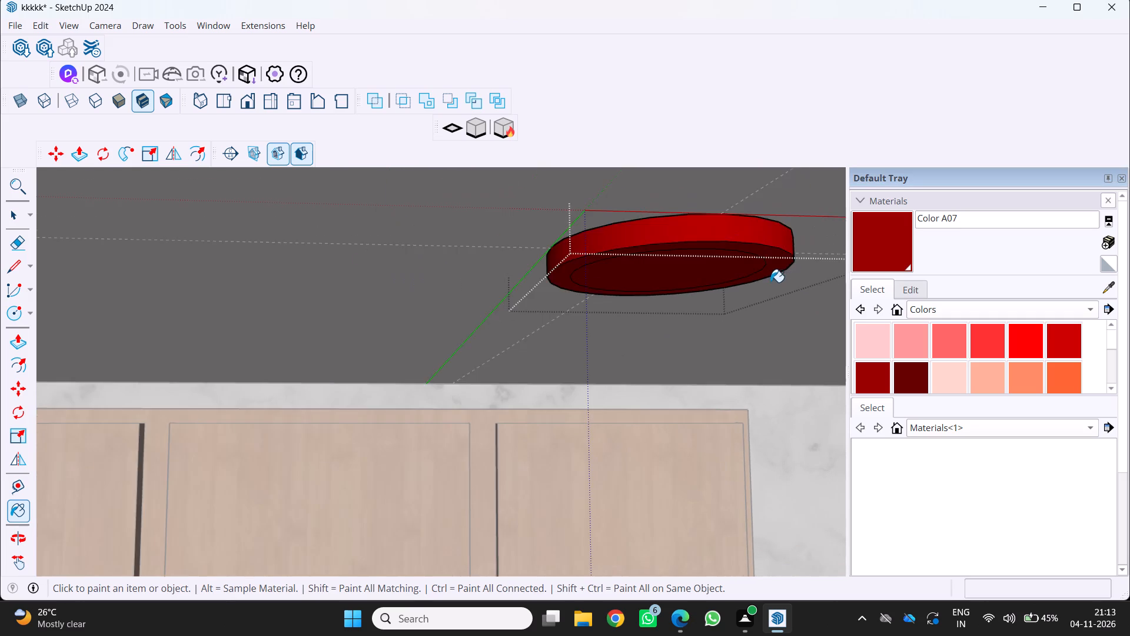
pyautogui.scroll(-5, 770, 282)
pyautogui.moveTo(755, 280); pyautogui.dragTo(708, 200, button='middle')
pyautogui.middleClick(708, 200)
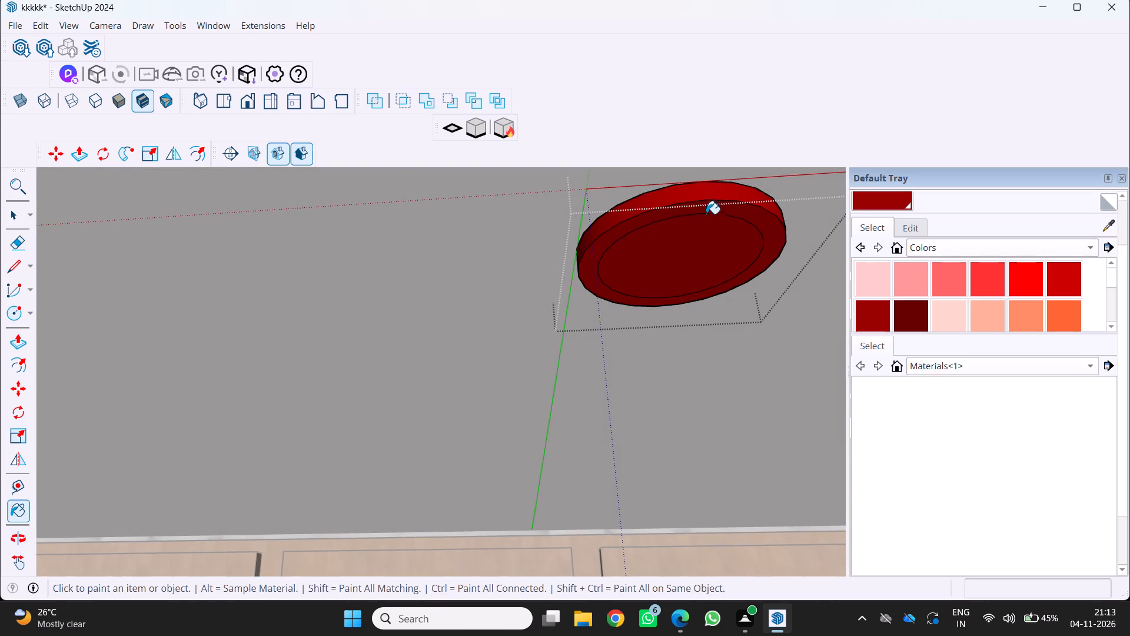
pyautogui.scroll(-9, 959, 276)
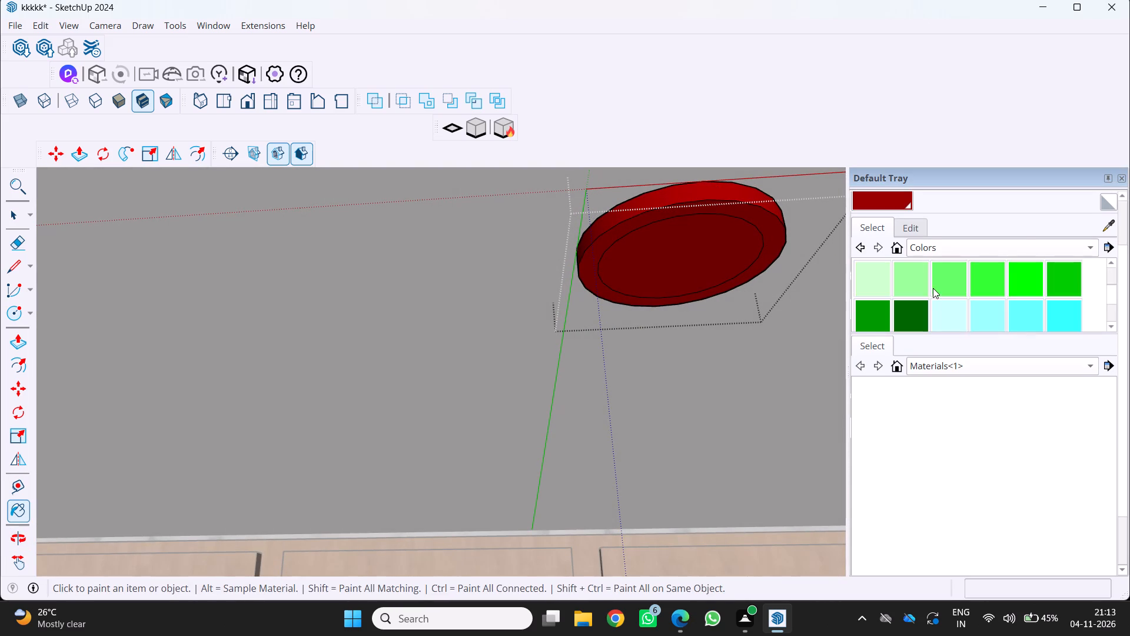
pyautogui.scroll(-7, 933, 292)
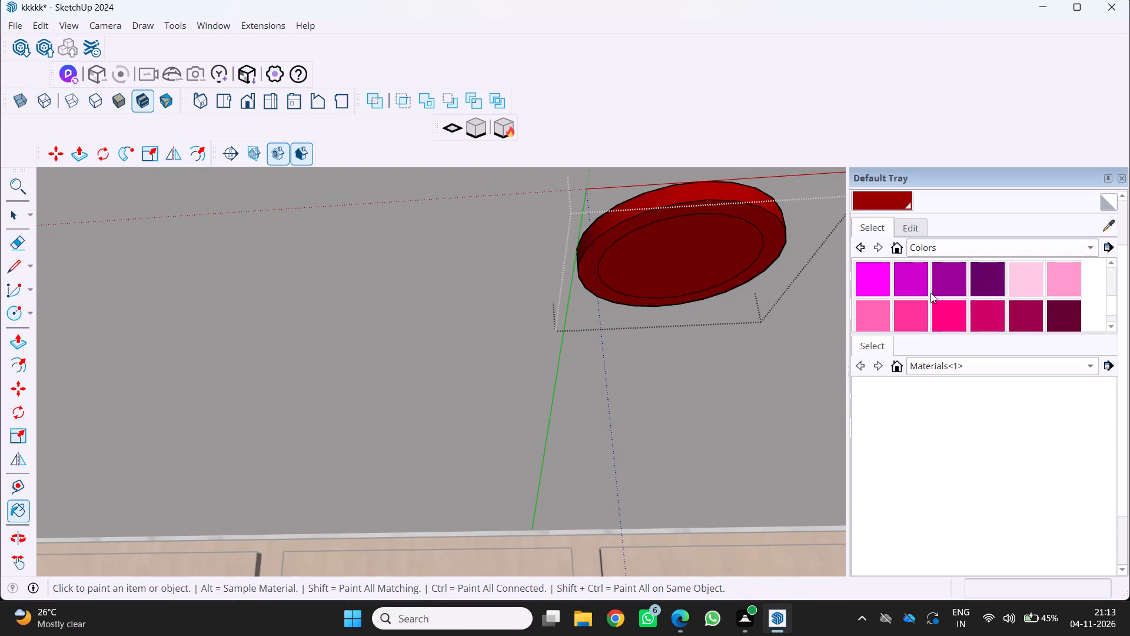
pyautogui.scroll(-2, 930, 293)
pyautogui.scroll(3, 923, 299)
pyautogui.scroll(-2, 925, 299)
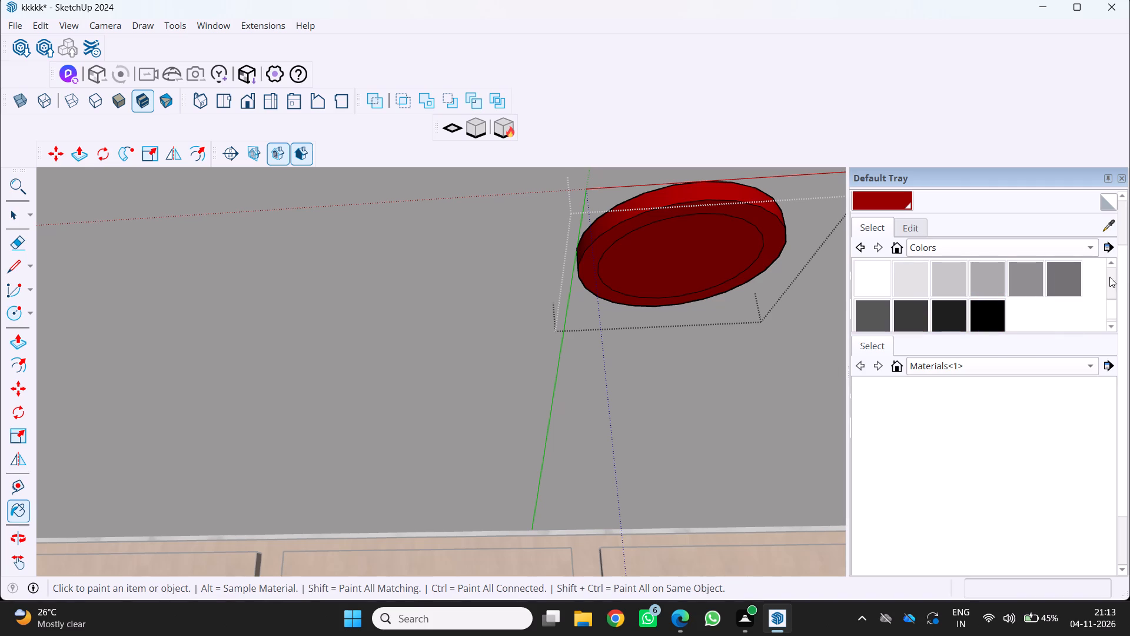
pyautogui.moveTo(1059, 276); pyautogui.dragTo(1052, 276)
pyautogui.click(713, 257)
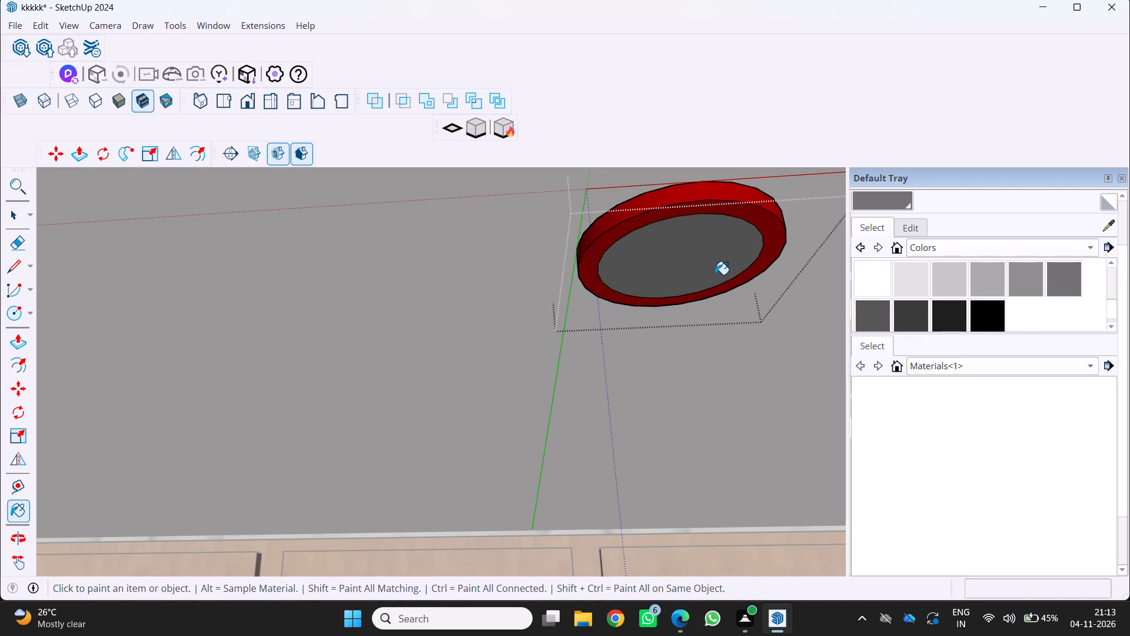
# Close the Default Tray.
pyautogui.scroll(-5, 664, 251)
pyautogui.moveTo(684, 298); pyautogui.dragTo(685, 300, button='middle')
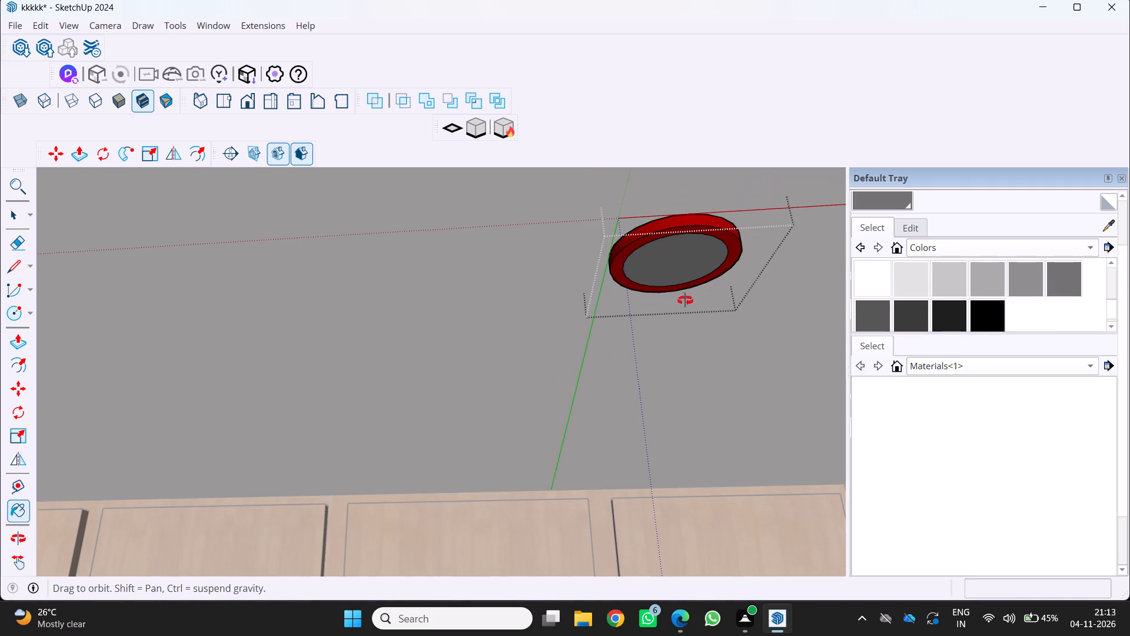
pyautogui.moveTo(685, 300); pyautogui.dragTo(676, 366, button='middle')
pyautogui.scroll(-4, 720, 225)
pyautogui.moveTo(708, 231); pyautogui.dragTo(690, 271, button='middle')
pyautogui.middleClick(690, 271)
pyautogui.click(1126, 177)
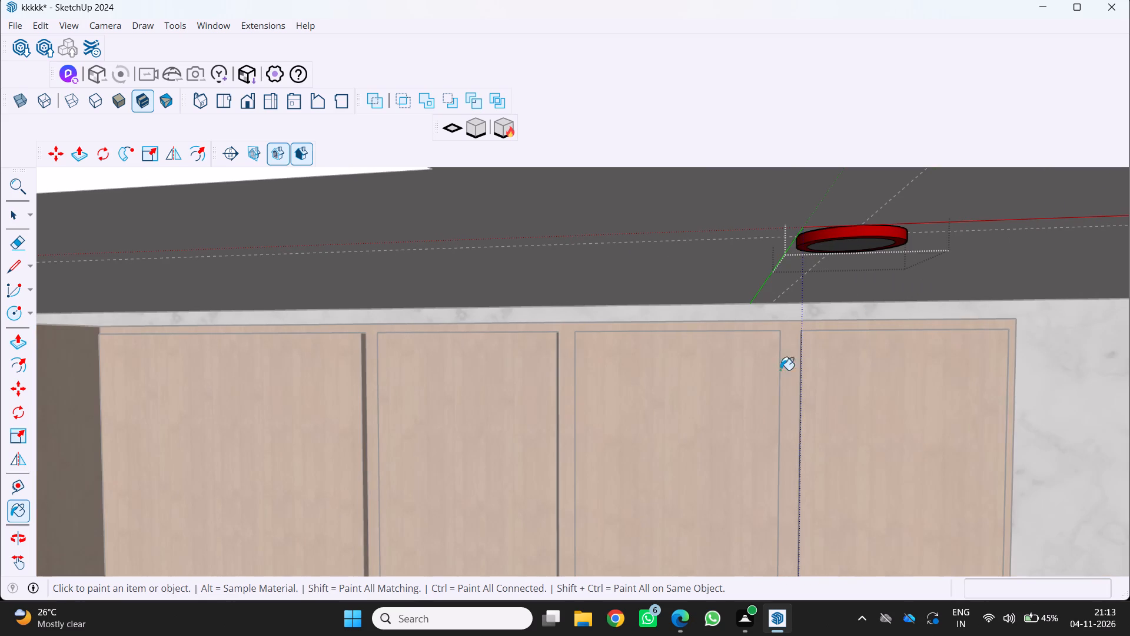
# Switch to the Select tool and leave the ceiling disc's group.
pyautogui.press('space')
pyautogui.scroll(-6, 764, 362)
pyautogui.press('space')
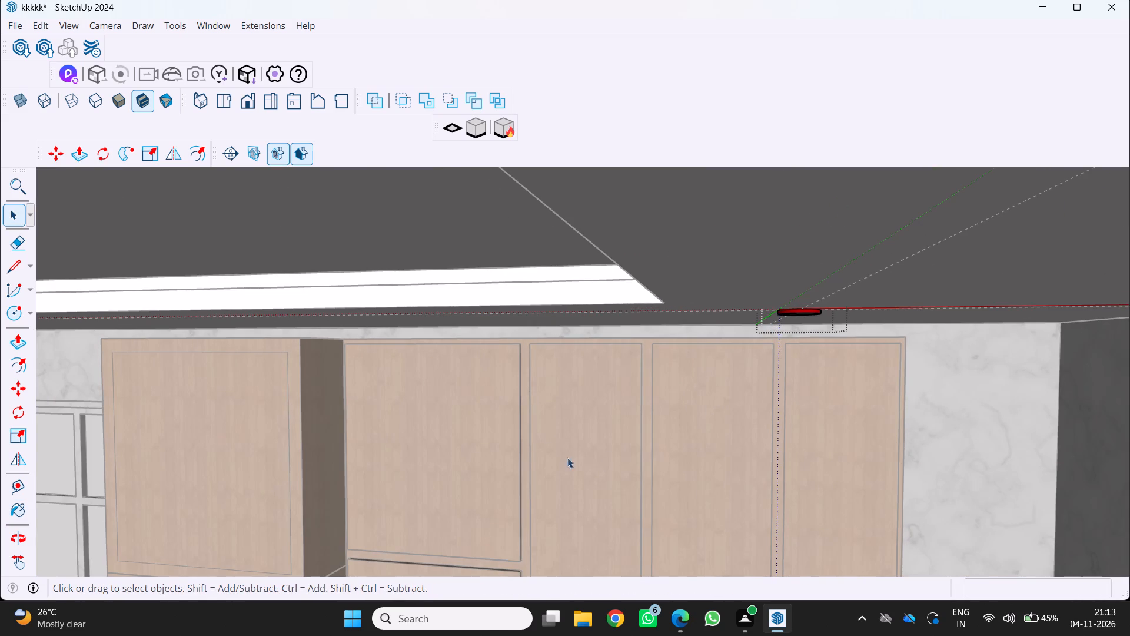
pyautogui.scroll(-14, 546, 363)
pyautogui.moveTo(584, 332); pyautogui.dragTo(614, 314, button='middle')
pyautogui.moveTo(624, 313); pyautogui.dragTo(918, 412)
pyautogui.press('space')
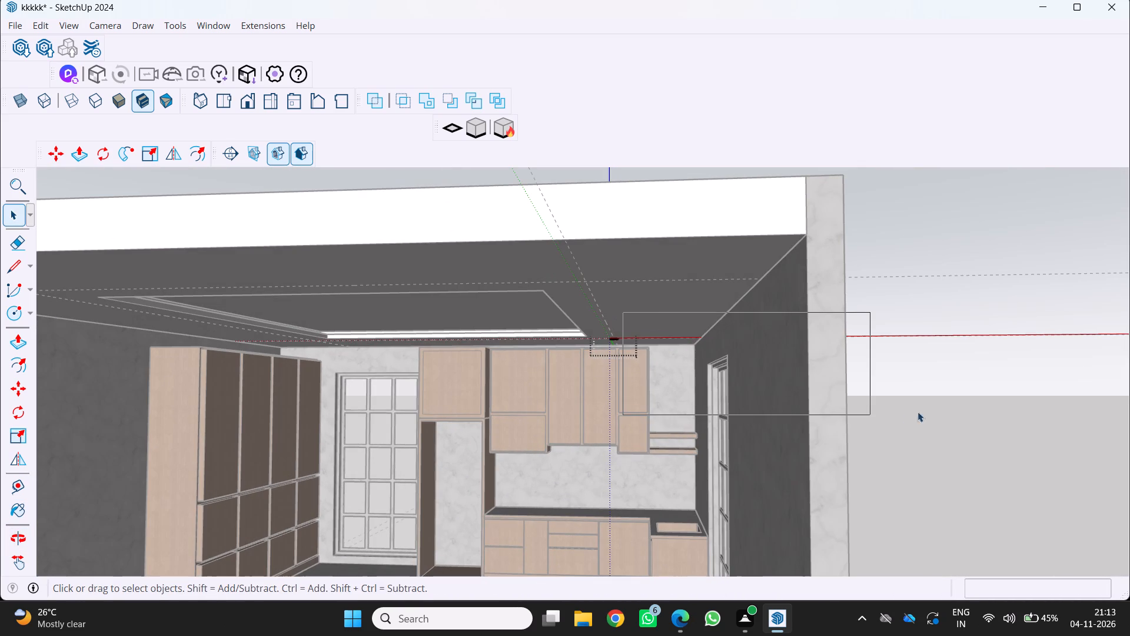
pyautogui.moveTo(918, 412); pyautogui.dragTo(941, 421)
pyautogui.press('space')
pyautogui.press('Escape')
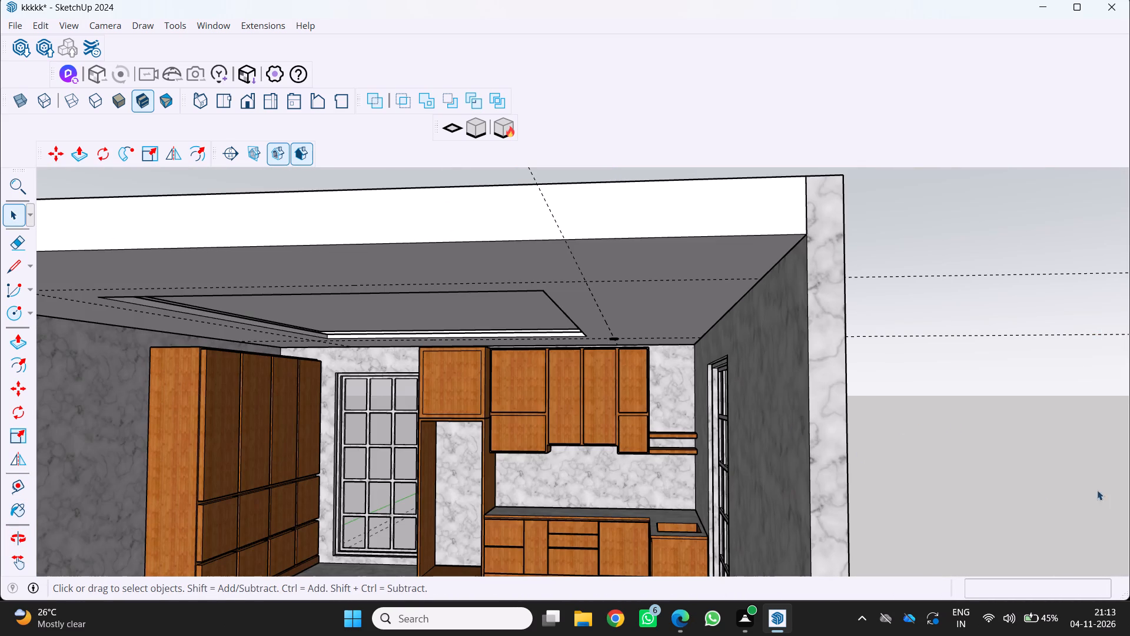
pyautogui.press('space')
# Open the ceiling disc's group and copy its geometry about 367 cm to the guide intersection near the wardrobes at the back wall.
pyautogui.moveTo(978, 498); pyautogui.dragTo(1053, 411, button='middle')
pyautogui.scroll(1, 978, 498)
pyautogui.scroll(12, 686, 402)
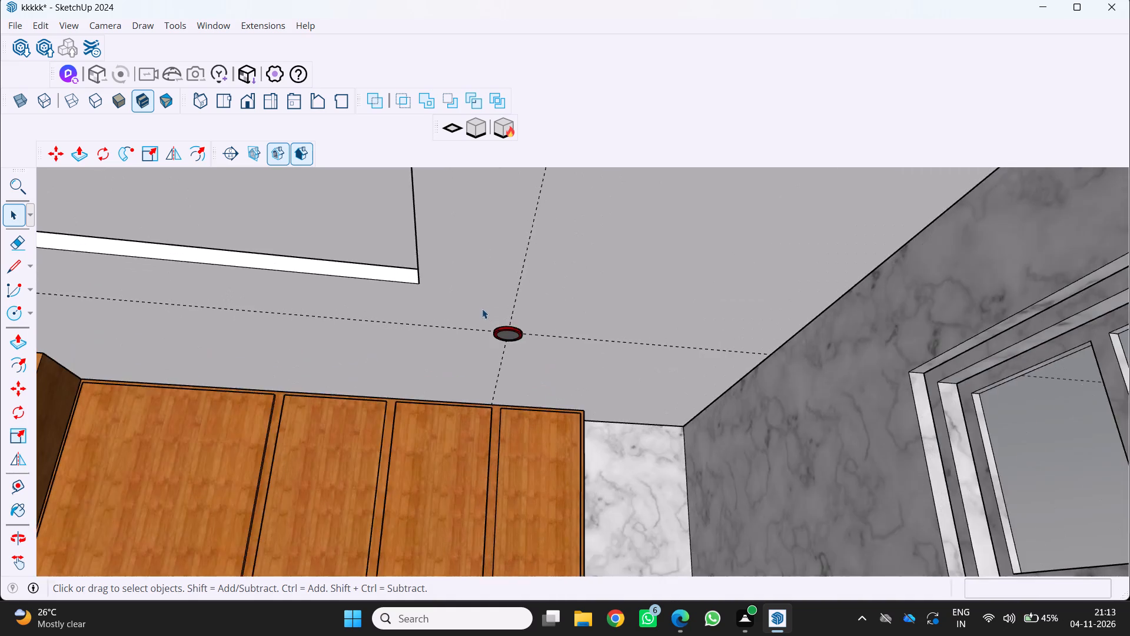
pyautogui.scroll(8, 482, 309)
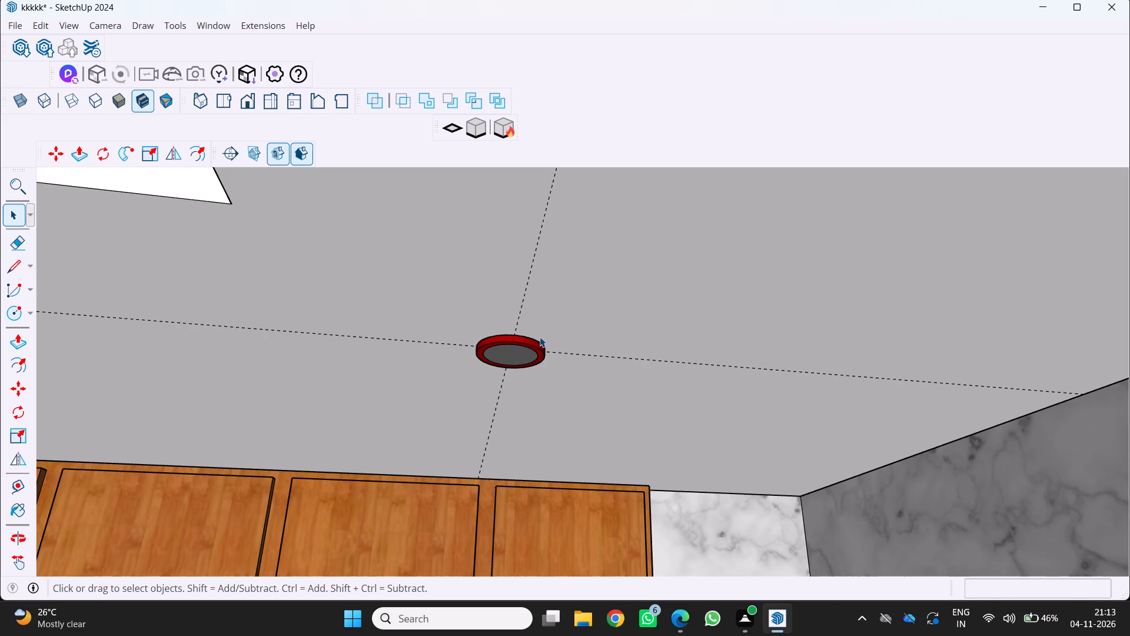
pyautogui.moveTo(504, 356); pyautogui.dragTo(473, 409, button='middle')
pyautogui.middleClick(473, 409)
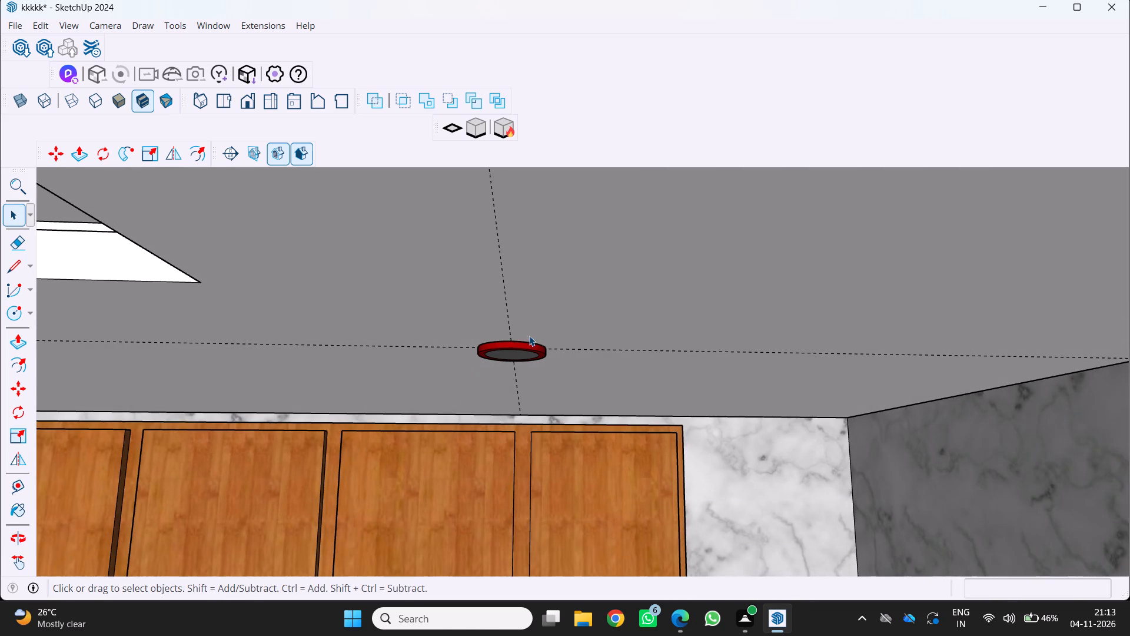
pyautogui.doubleClick(523, 345)
pyautogui.click(523, 344)
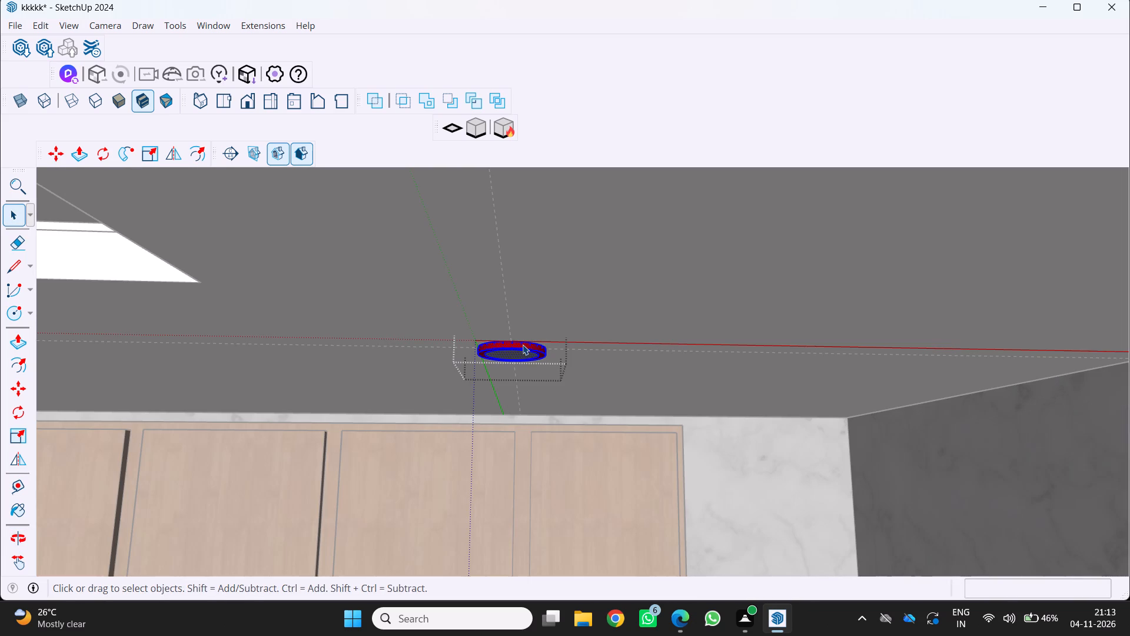
pyautogui.press('m')
pyautogui.scroll(3, 528, 347)
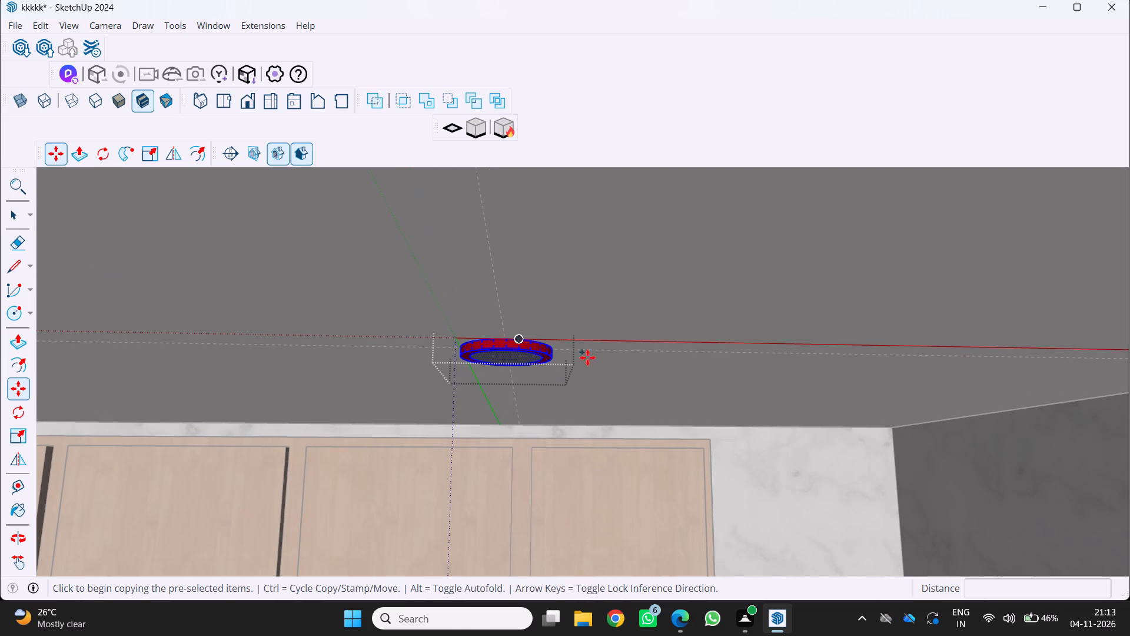
pyautogui.click(573, 341)
pyautogui.scroll(-10, 571, 323)
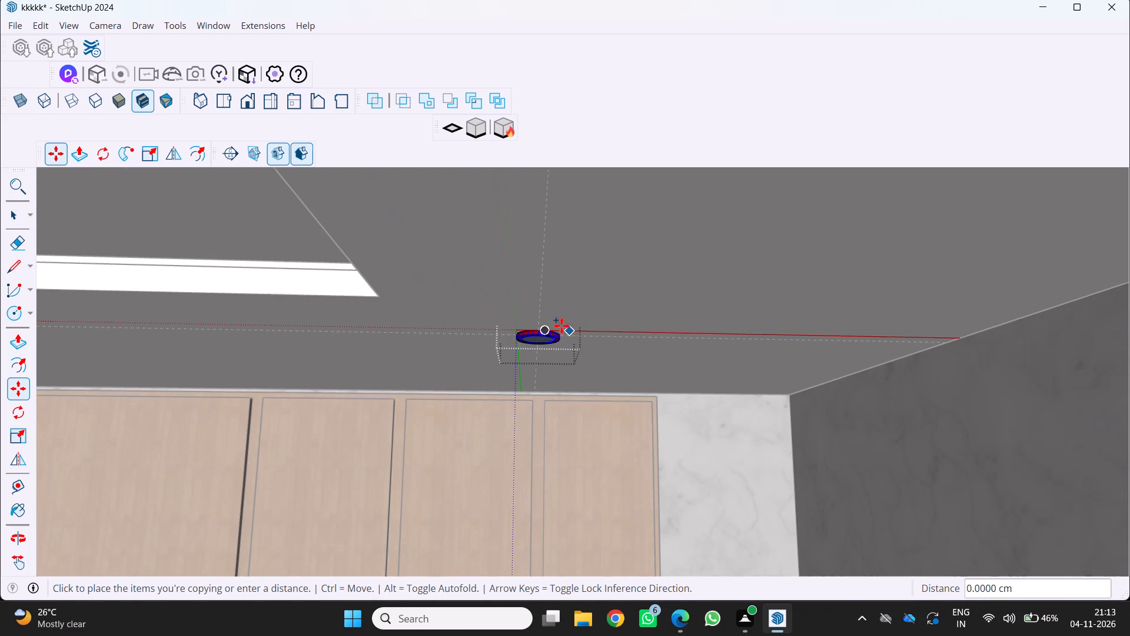
pyautogui.moveTo(202, 402); pyautogui.dragTo(497, 378, button='middle')
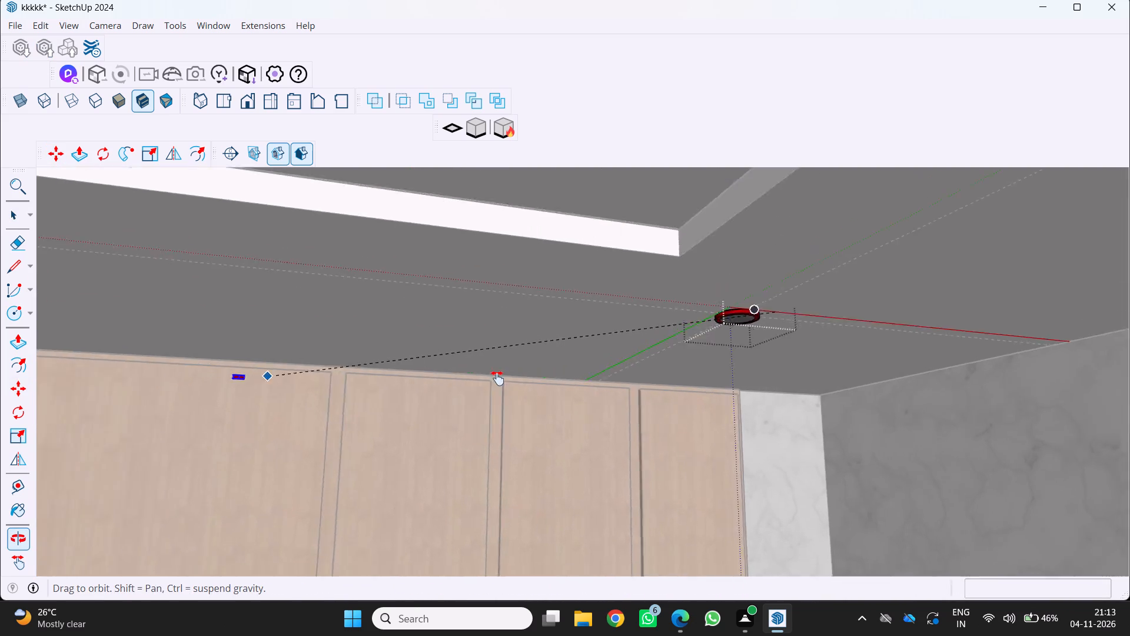
pyautogui.moveTo(497, 378); pyautogui.dragTo(616, 366, button='middle')
pyautogui.middleClick(616, 365)
pyautogui.scroll(-11, 431, 342)
pyautogui.moveTo(244, 334); pyautogui.dragTo(251, 334, button='middle')
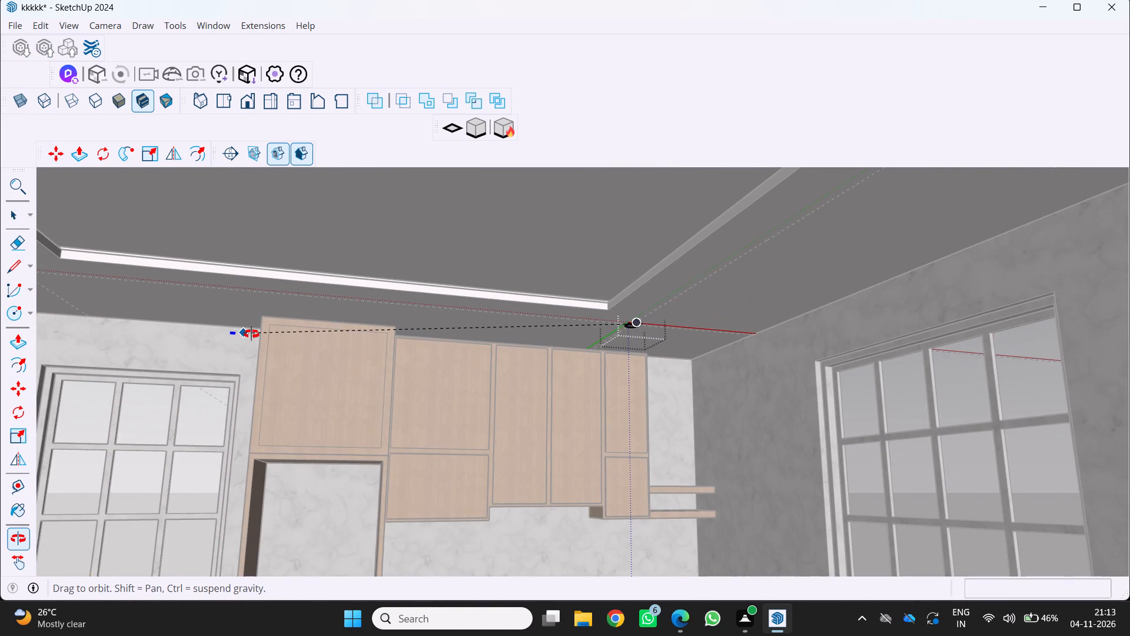
pyautogui.moveTo(251, 334); pyautogui.dragTo(613, 312, button='middle')
pyautogui.scroll(4, 511, 260)
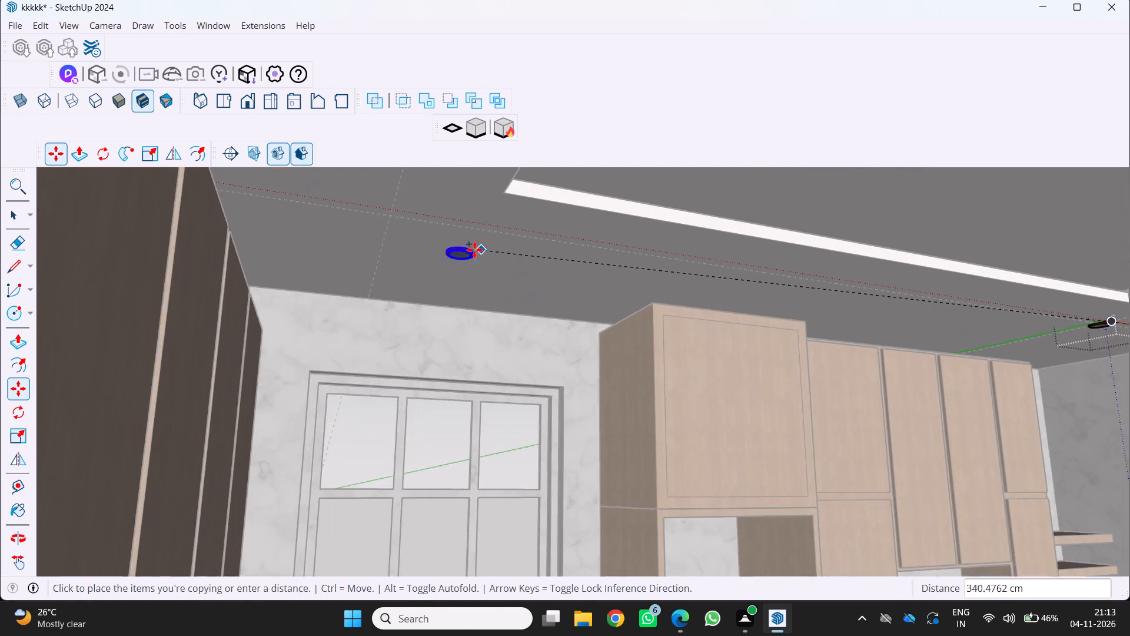
pyautogui.scroll(6, 474, 250)
pyautogui.scroll(2, 383, 203)
pyautogui.moveTo(383, 203); pyautogui.dragTo(448, 250, button='middle')
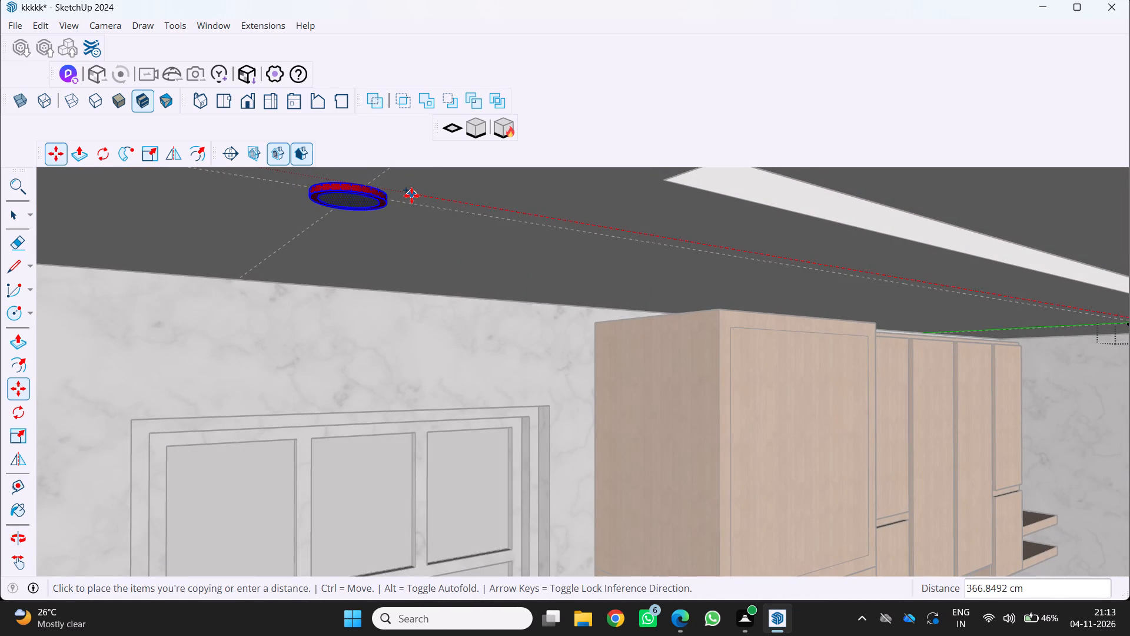
pyautogui.click(411, 196)
# Copy the disc beside the wardrobes to the guide intersection at the ceiling's open front, on the wardrobe side.
pyautogui.scroll(-15, 396, 229)
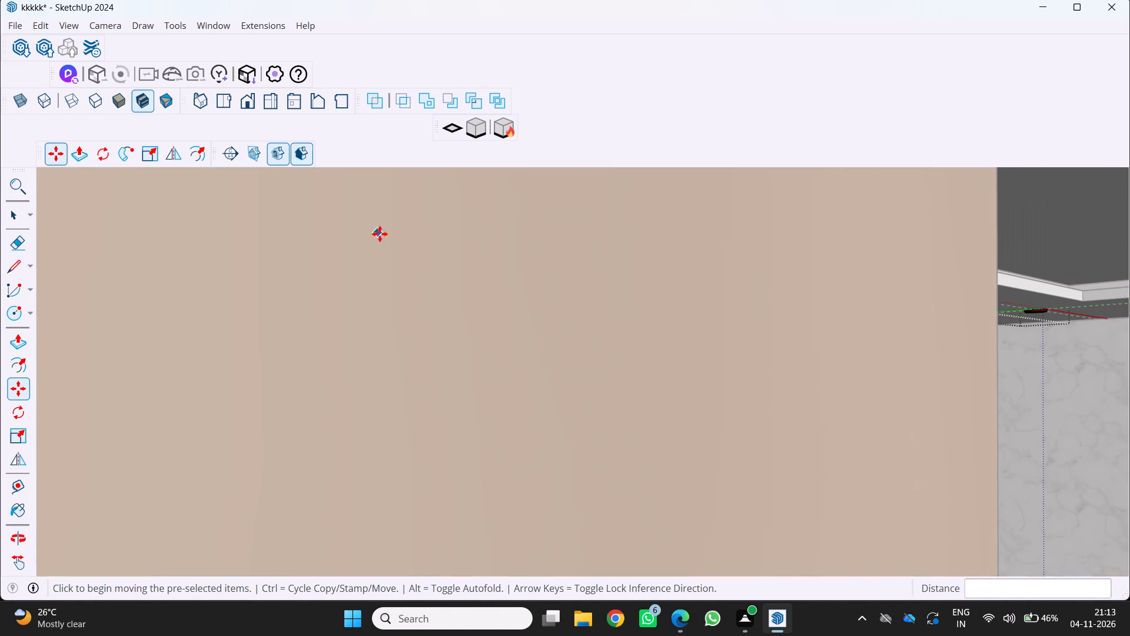
pyautogui.scroll(-12, 380, 234)
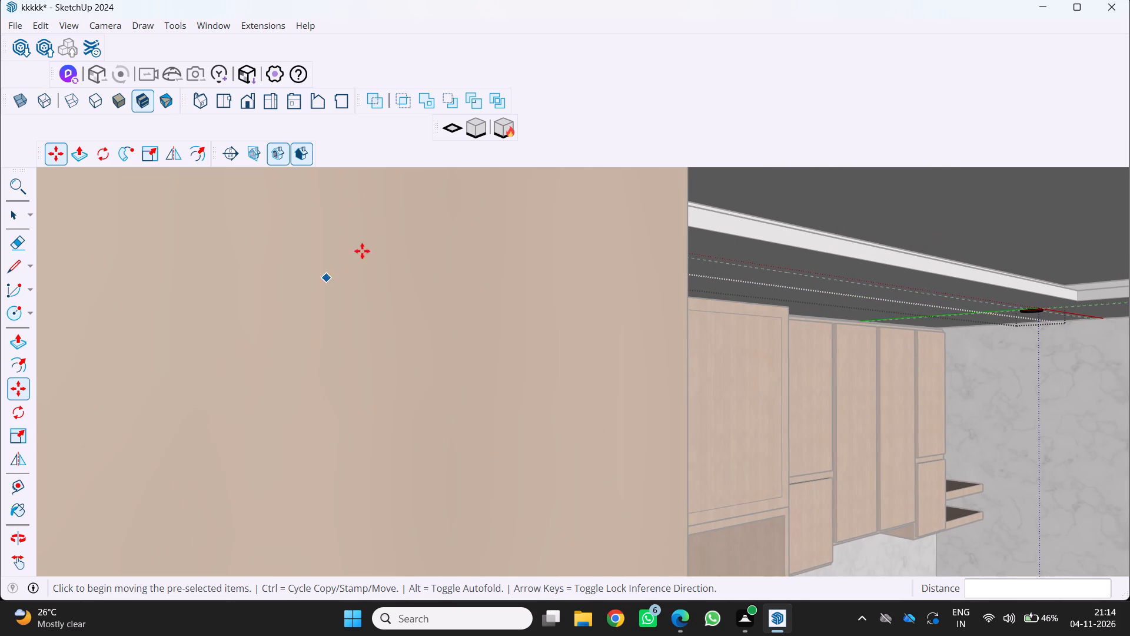
pyautogui.scroll(-10, 362, 251)
pyautogui.moveTo(420, 271); pyautogui.dragTo(339, 282, button='middle')
pyautogui.scroll(-1, 351, 270)
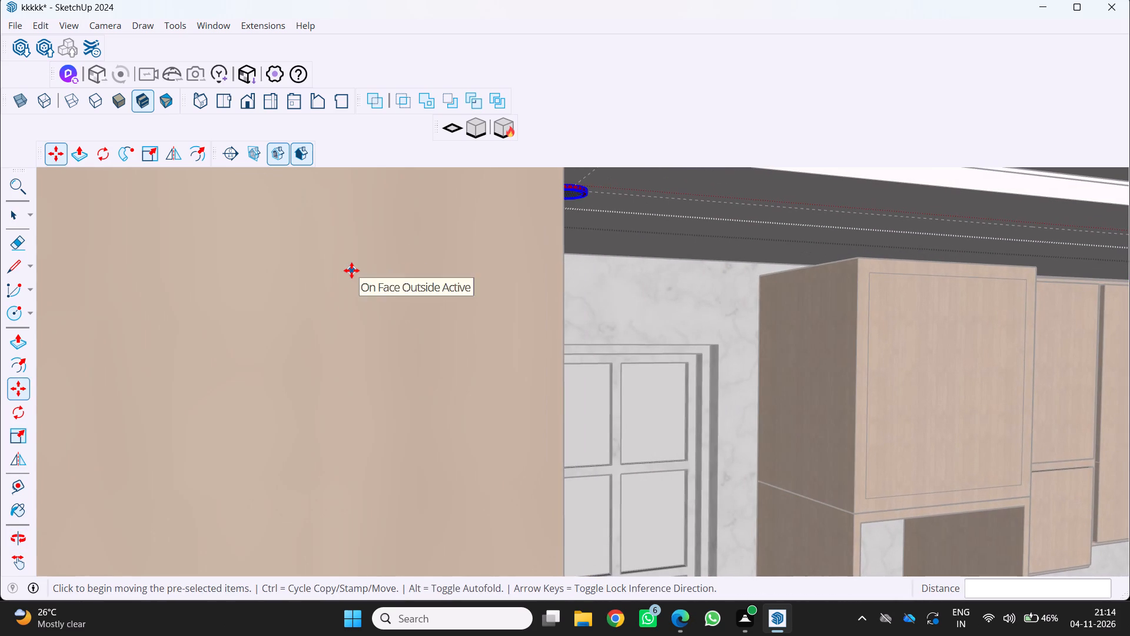
pyautogui.keyDown('shift'); pyautogui.moveTo(351, 270); pyautogui.dragTo(58, 362, button='middle'); pyautogui.keyUp('shift')
pyautogui.keyDown('shift'); pyautogui.scroll(-5, 541, 203); pyautogui.keyUp('shift')
pyautogui.keyDown('shift'); pyautogui.moveTo(529, 206); pyautogui.dragTo(374, 241, button='middle'); pyautogui.keyUp('shift')
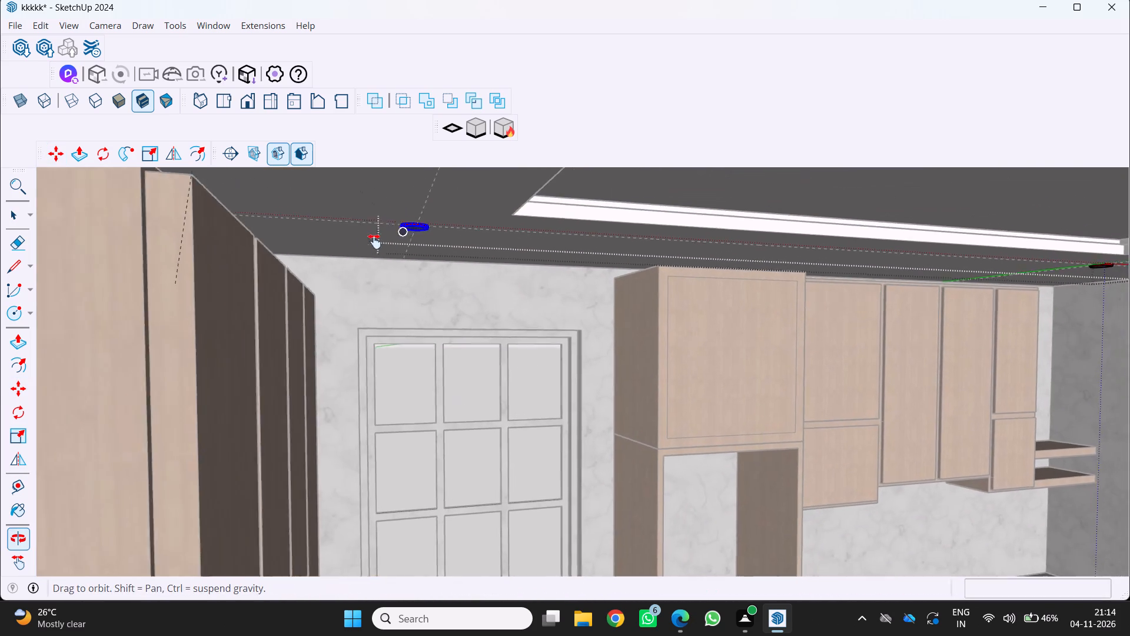
pyautogui.keyDown('shift'); pyautogui.moveTo(374, 241); pyautogui.dragTo(371, 244, button='middle'); pyautogui.keyUp('shift')
pyautogui.keyDown('shift'); pyautogui.scroll(17, 387, 241); pyautogui.keyUp('shift')
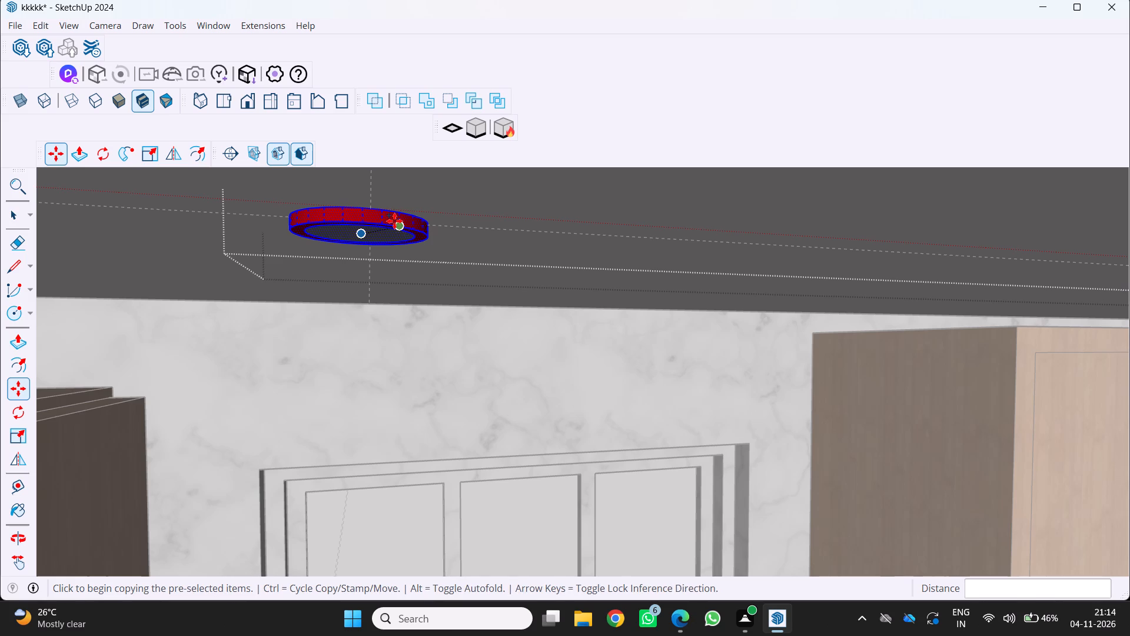
pyautogui.click(394, 221)
pyautogui.scroll(-11, 398, 289)
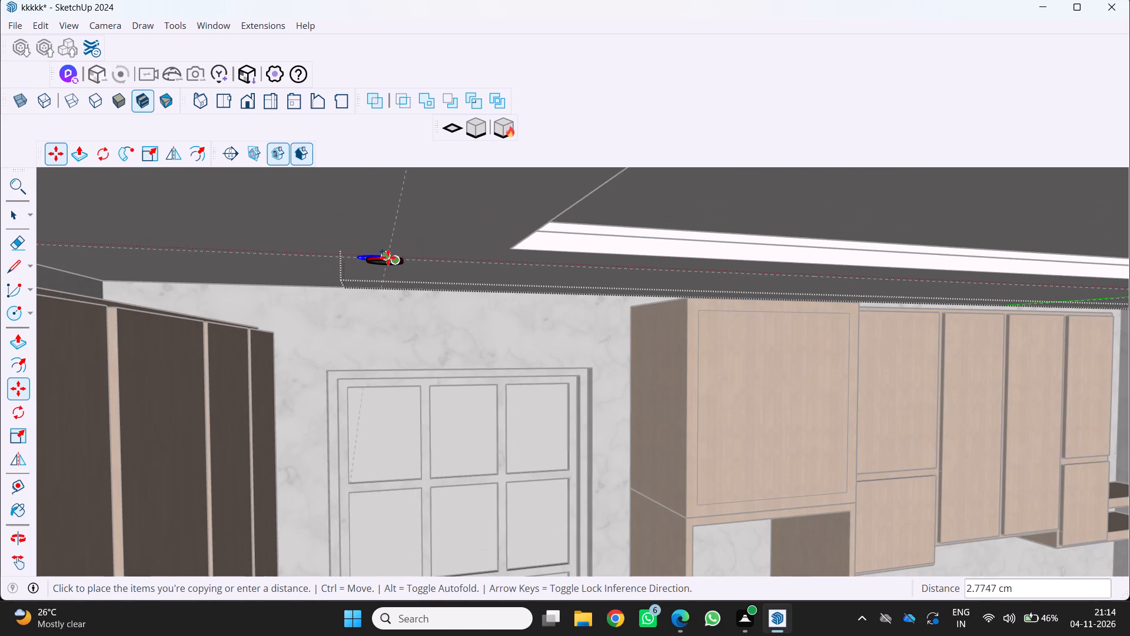
pyautogui.scroll(-13, 453, 197)
pyautogui.moveTo(436, 215); pyautogui.dragTo(375, 312, button='middle')
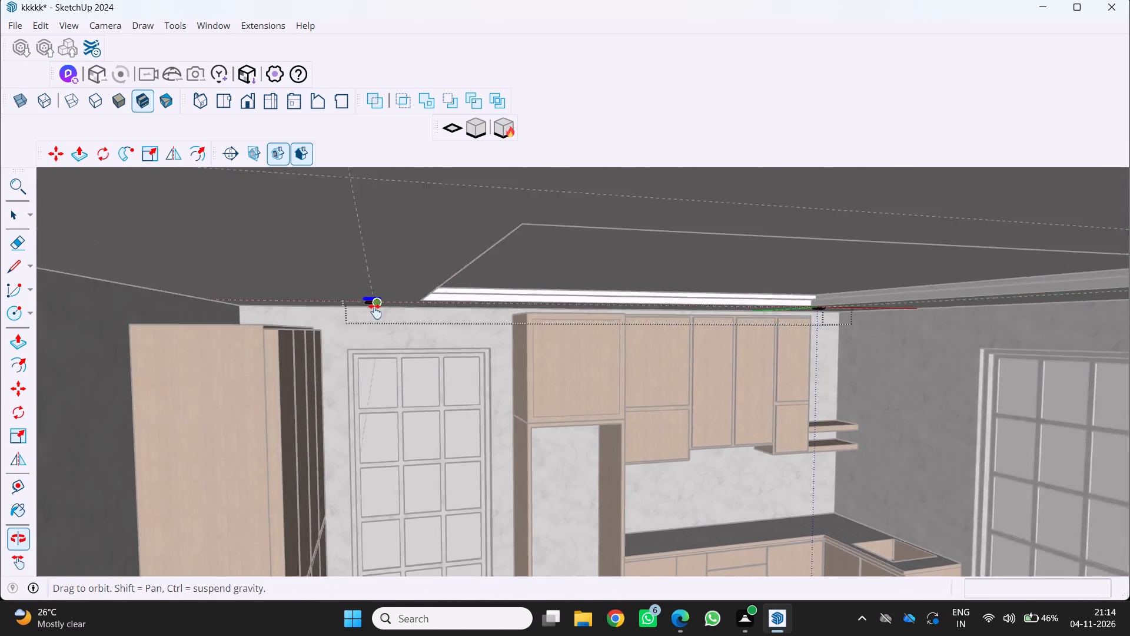
pyautogui.moveTo(375, 312); pyautogui.dragTo(341, 344, button='middle')
pyautogui.keyDown('shift'); pyautogui.middleClick(341, 344); pyautogui.keyUp('shift')
pyautogui.keyDown('shift'); pyautogui.scroll(-4, 341, 344); pyautogui.keyUp('shift')
pyautogui.scroll(-20, 327, 303)
pyautogui.scroll(-3, 327, 303)
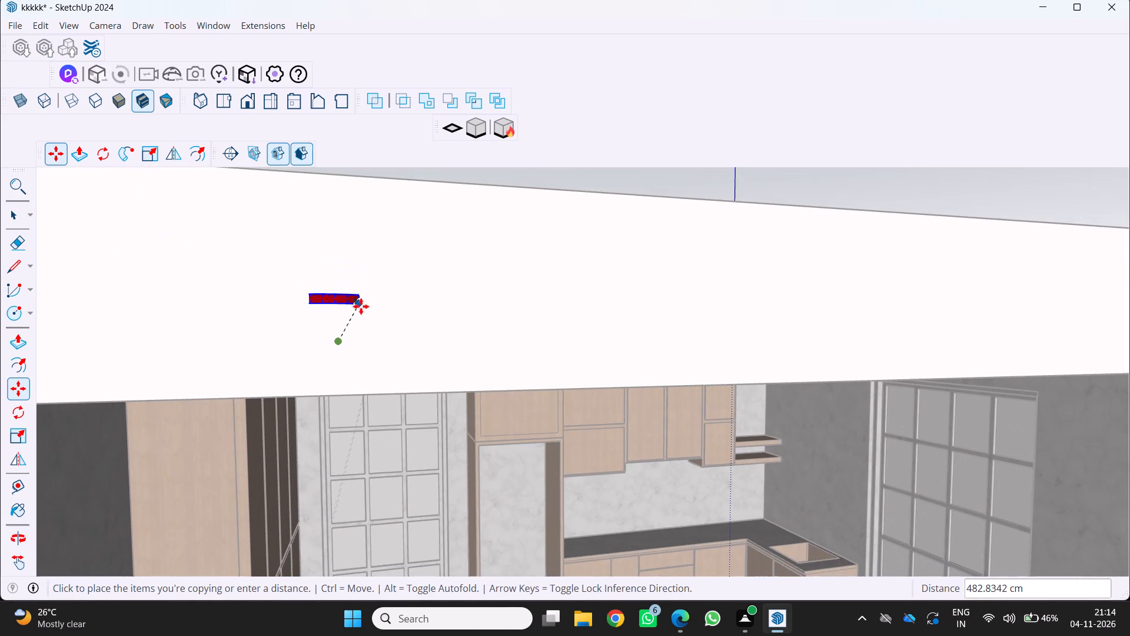
pyautogui.moveTo(357, 375); pyautogui.dragTo(400, 305, button='middle')
pyautogui.scroll(1, 400, 305)
pyautogui.middleClick(400, 305)
pyautogui.scroll(3, 298, 431)
pyautogui.scroll(2, 222, 469)
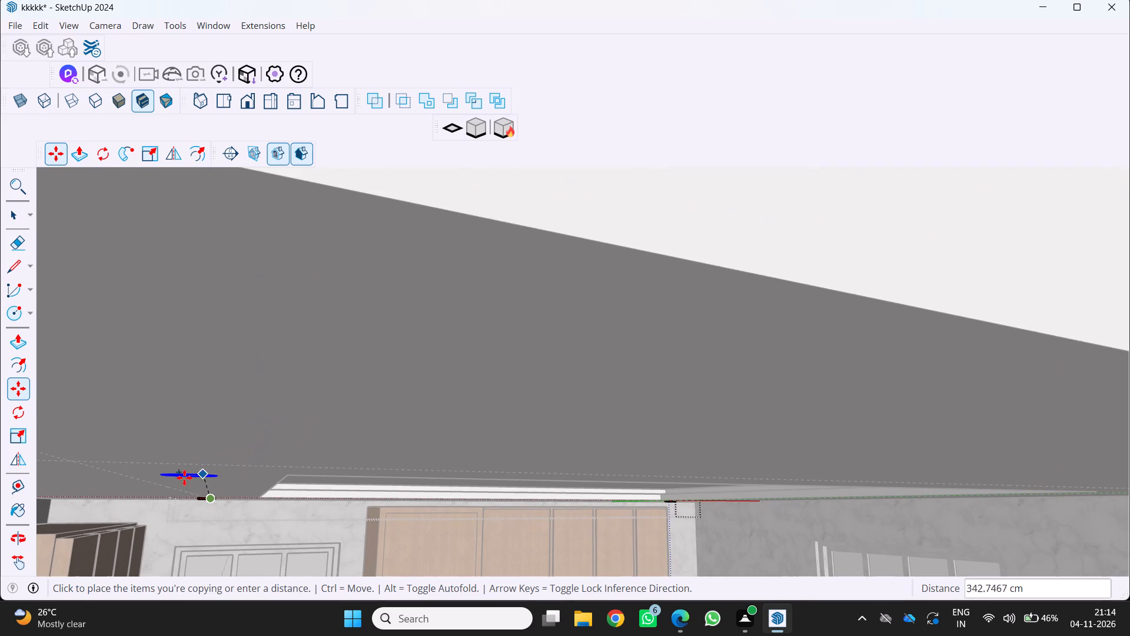
pyautogui.scroll(-4, 120, 475)
pyautogui.moveTo(124, 475); pyautogui.dragTo(265, 438, button='middle')
pyautogui.scroll(1, 125, 475)
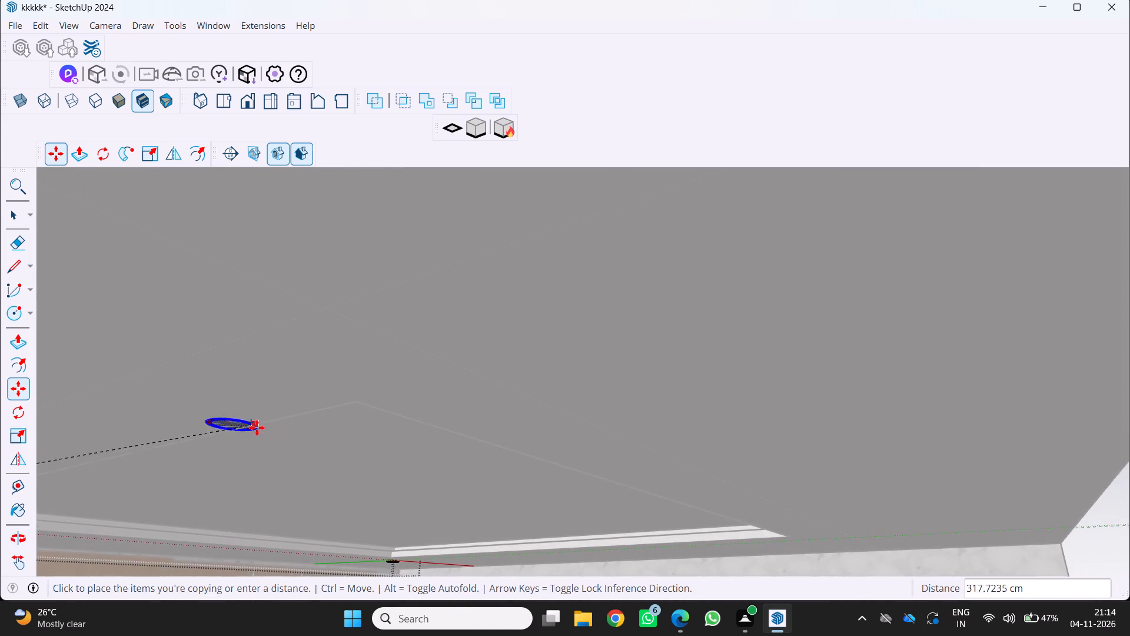
pyautogui.scroll(-4, 257, 428)
pyautogui.scroll(-9, 326, 383)
pyautogui.moveTo(317, 390); pyautogui.dragTo(232, 355, button='middle')
pyautogui.scroll(12, 280, 388)
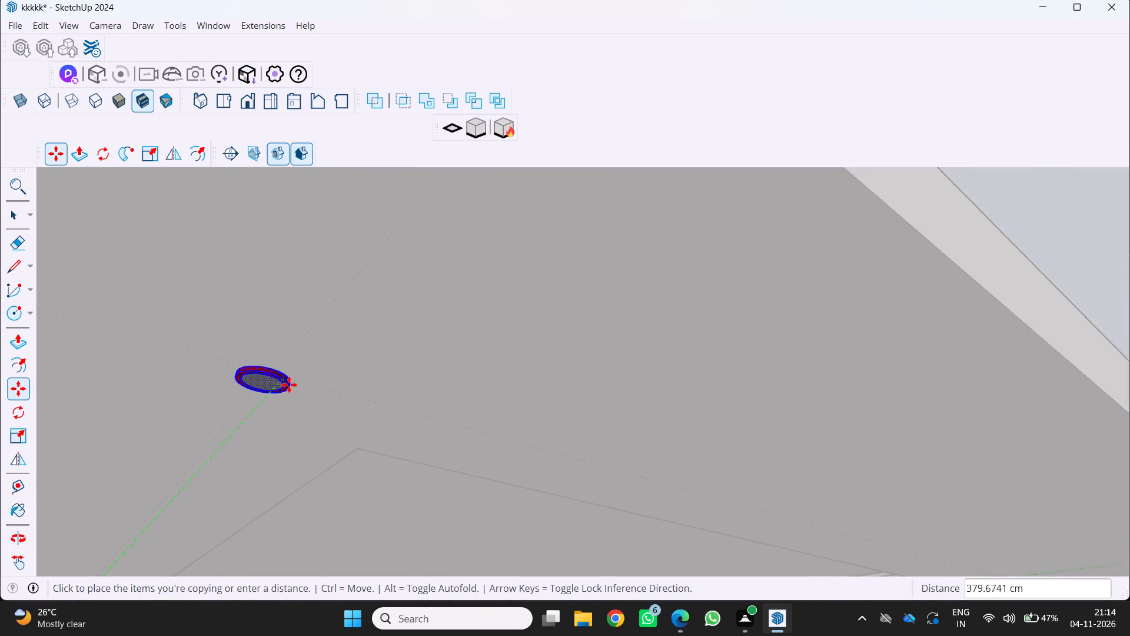
pyautogui.scroll(4, 289, 385)
pyautogui.click(286, 365)
# Copy the front wardrobe-side disc about 362 cm across the ceiling towards the guide intersection on the sink-wall side.
pyautogui.scroll(-9, 297, 407)
pyautogui.moveTo(294, 413); pyautogui.dragTo(207, 420, button='middle')
pyautogui.scroll(-6, 266, 375)
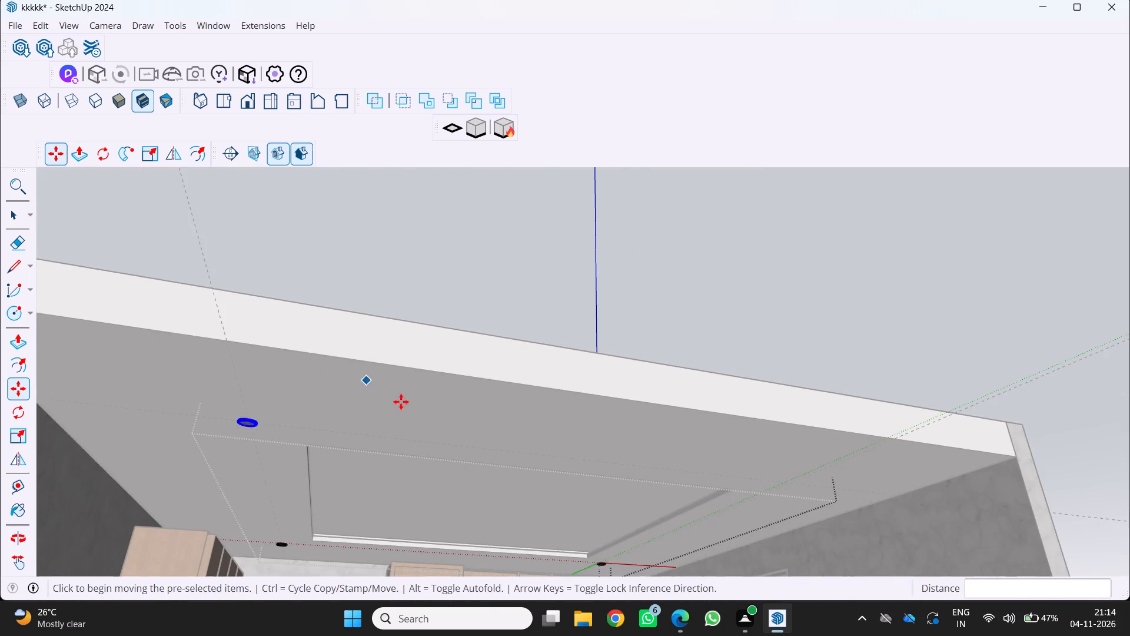
pyautogui.moveTo(400, 403); pyautogui.dragTo(208, 428, button='middle')
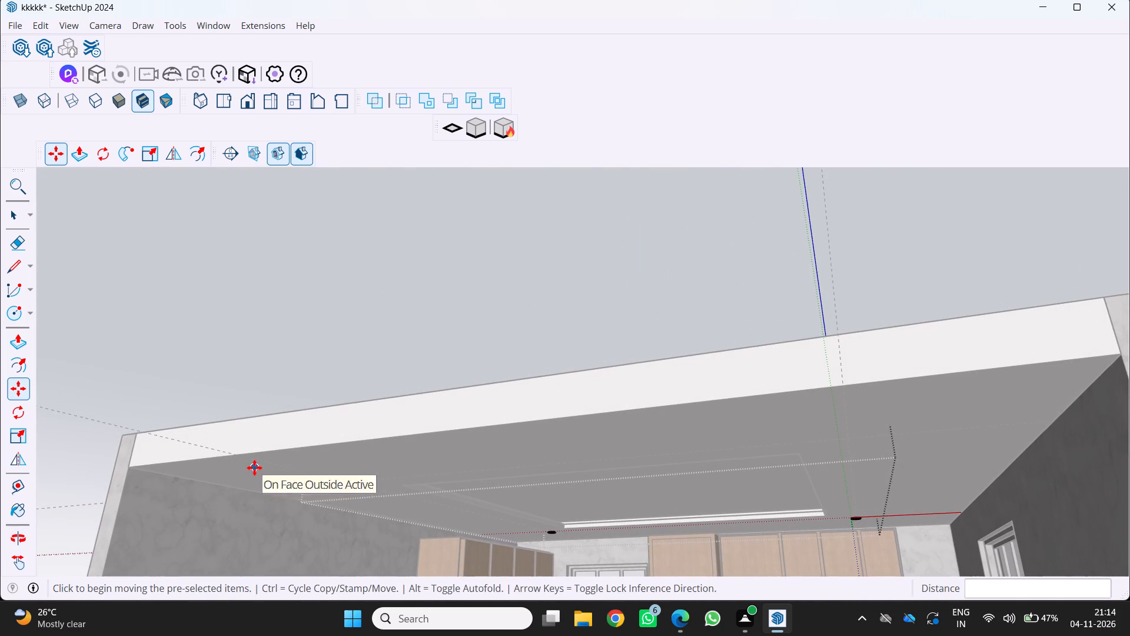
pyautogui.scroll(8, 295, 476)
pyautogui.scroll(2, 406, 484)
pyautogui.moveTo(379, 486); pyautogui.dragTo(384, 486)
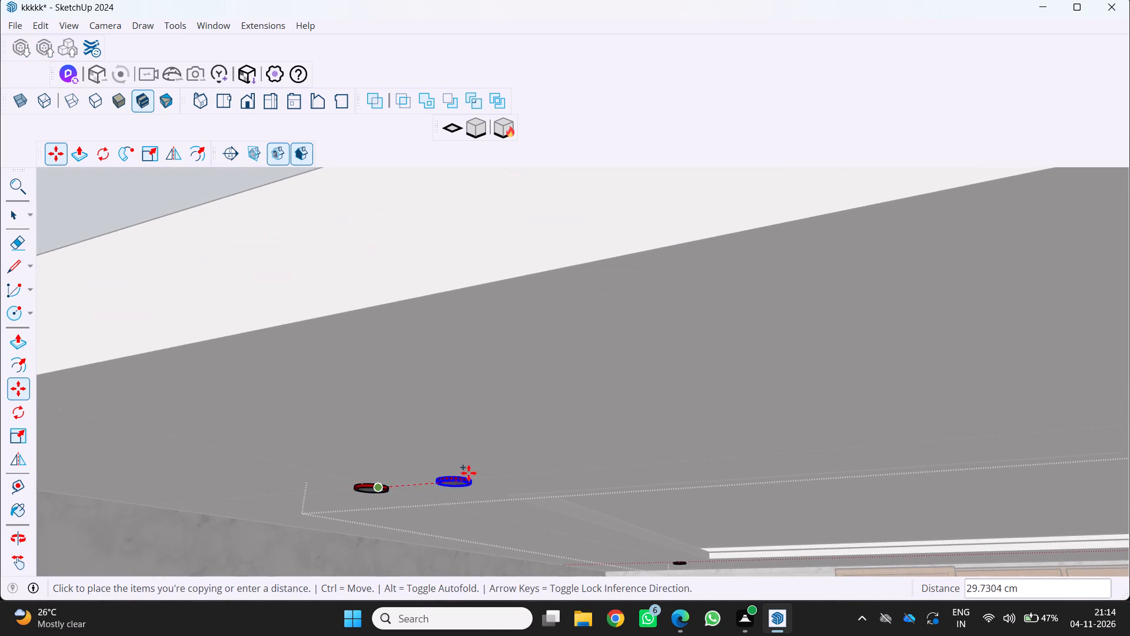
pyautogui.scroll(-13, 470, 473)
pyautogui.scroll(3, 963, 438)
pyautogui.scroll(4, 898, 466)
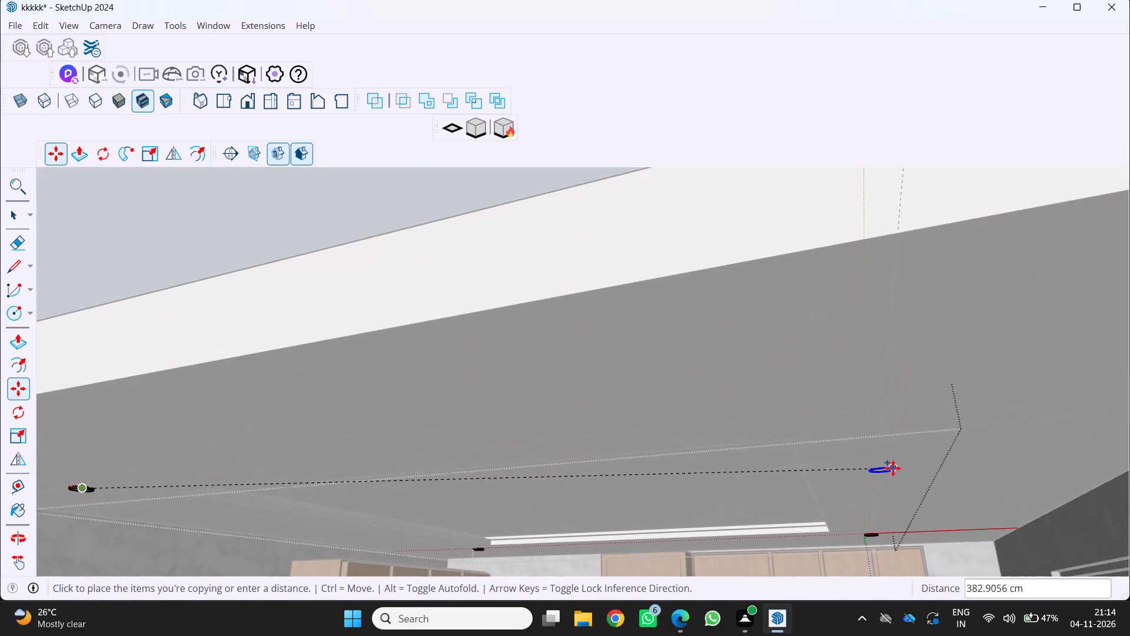
pyautogui.scroll(4, 893, 468)
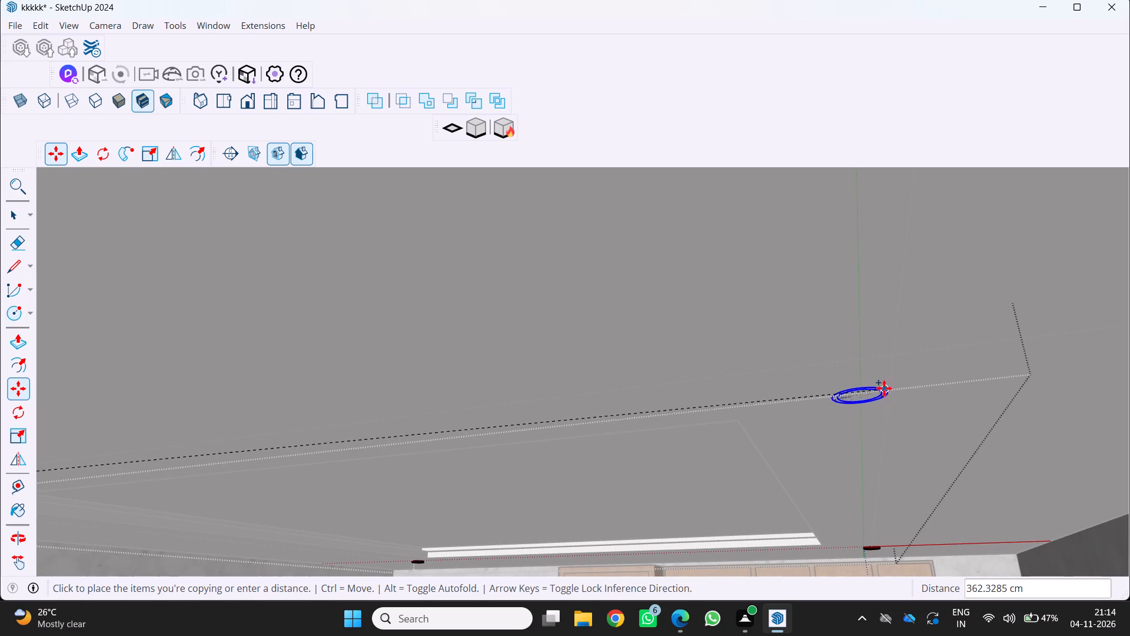
pyautogui.click(884, 388)
# Move the new front disc about 17 cm onto the guide intersection on the sink-wall side and deselect it.
pyautogui.moveTo(799, 456); pyautogui.dragTo(889, 527, button='middle')
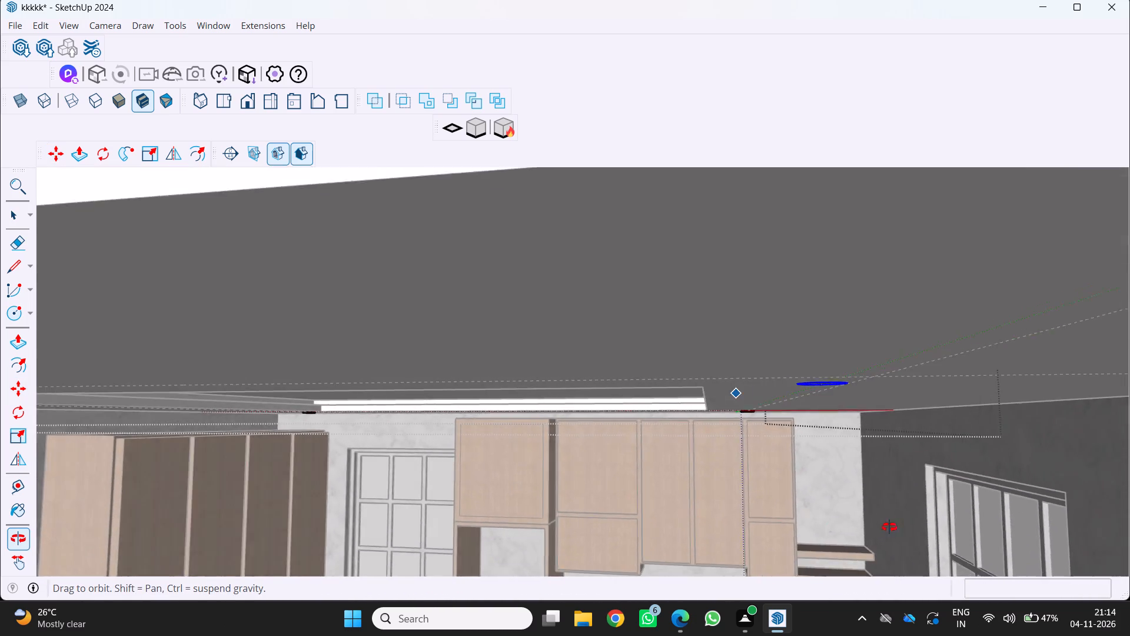
pyautogui.moveTo(889, 527); pyautogui.dragTo(830, 493, button='middle')
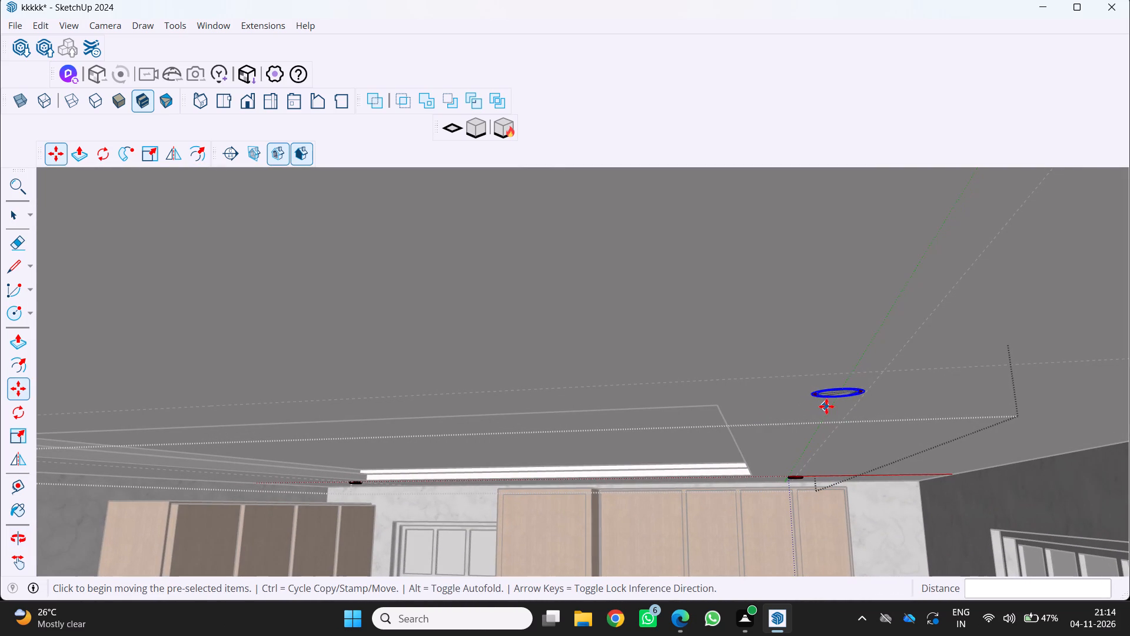
pyautogui.press('m')
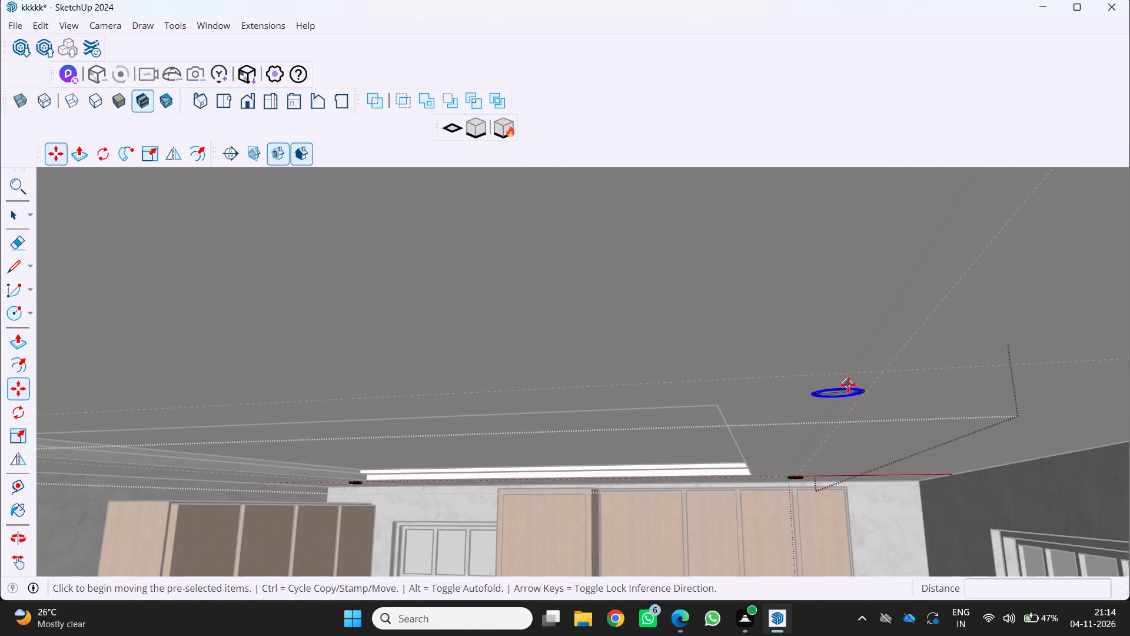
pyautogui.click(849, 384)
pyautogui.scroll(3, 892, 366)
pyautogui.moveTo(895, 367); pyautogui.dragTo(896, 405, button='middle')
pyautogui.scroll(5, 903, 367)
pyautogui.moveTo(885, 395); pyautogui.dragTo(913, 344, button='middle')
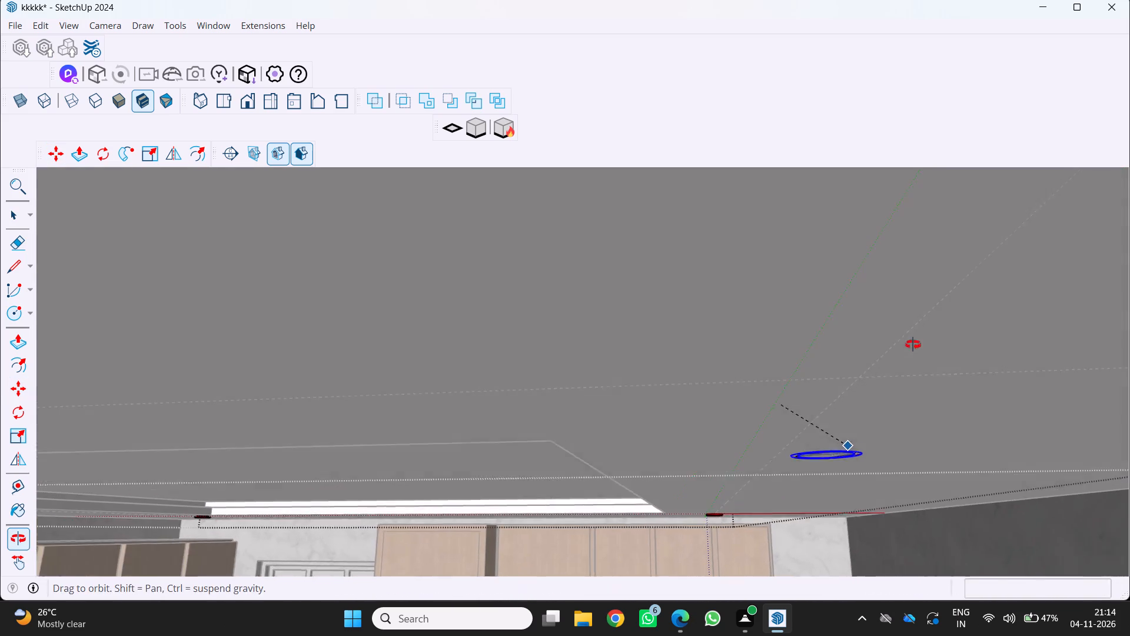
pyautogui.moveTo(913, 344); pyautogui.dragTo(913, 343, button='middle')
pyautogui.click(899, 352)
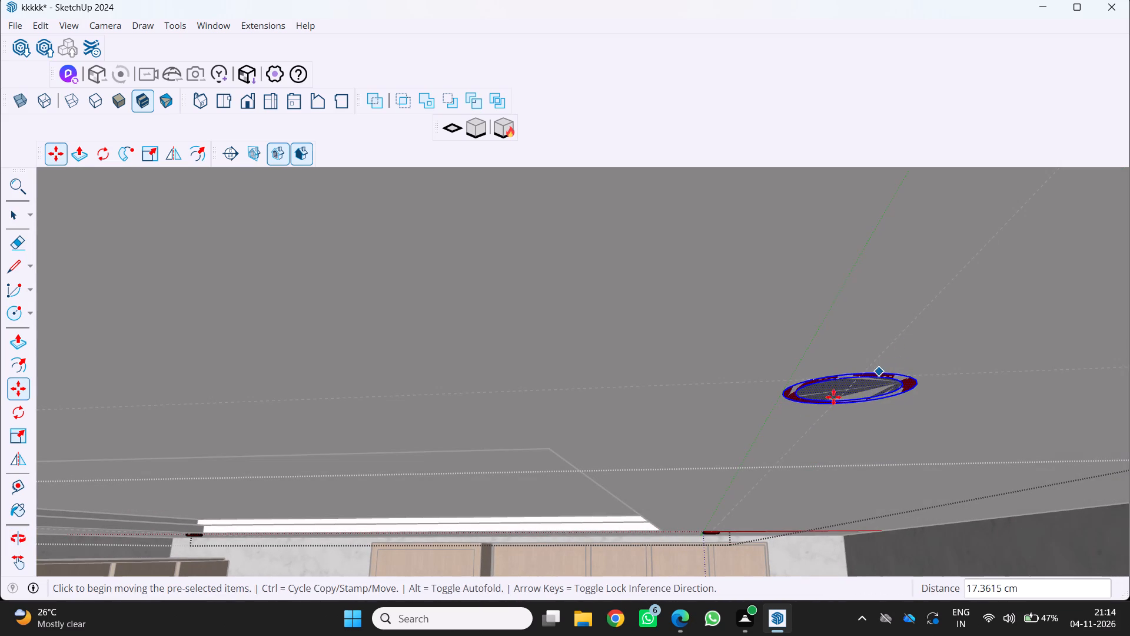
pyautogui.press('space')
pyautogui.click(772, 420)
# Move the front sink-wall-side disc's outer face slightly down from the ceiling surface and close its group.
pyautogui.scroll(-5, 791, 395)
pyautogui.moveTo(789, 394); pyautogui.dragTo(688, 446, button='middle')
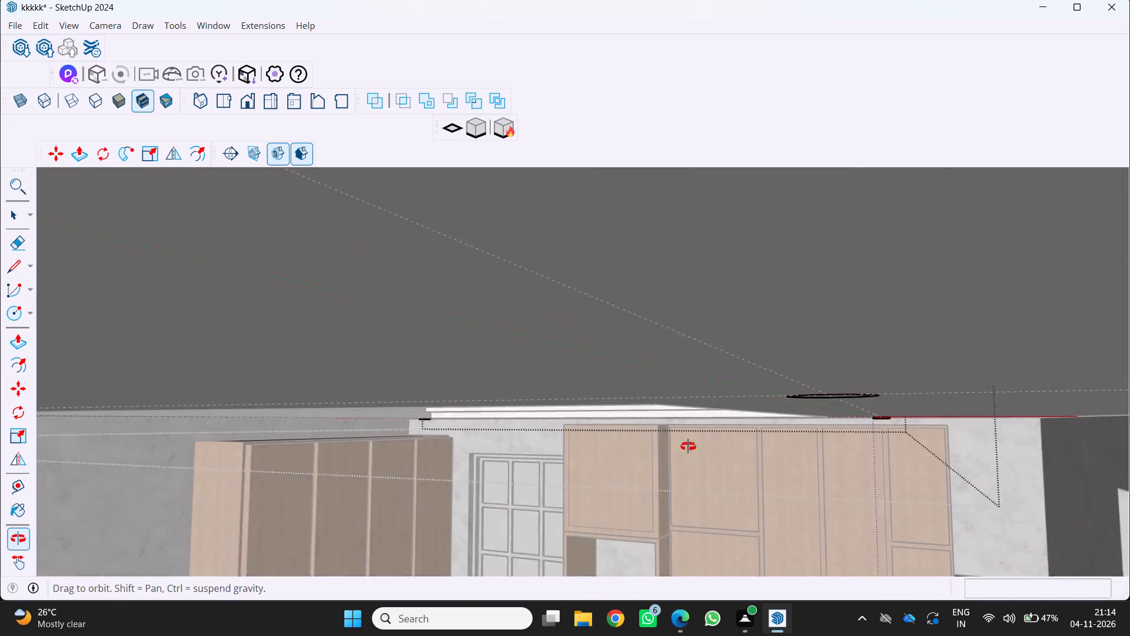
pyautogui.moveTo(688, 446); pyautogui.dragTo(813, 418, button='middle')
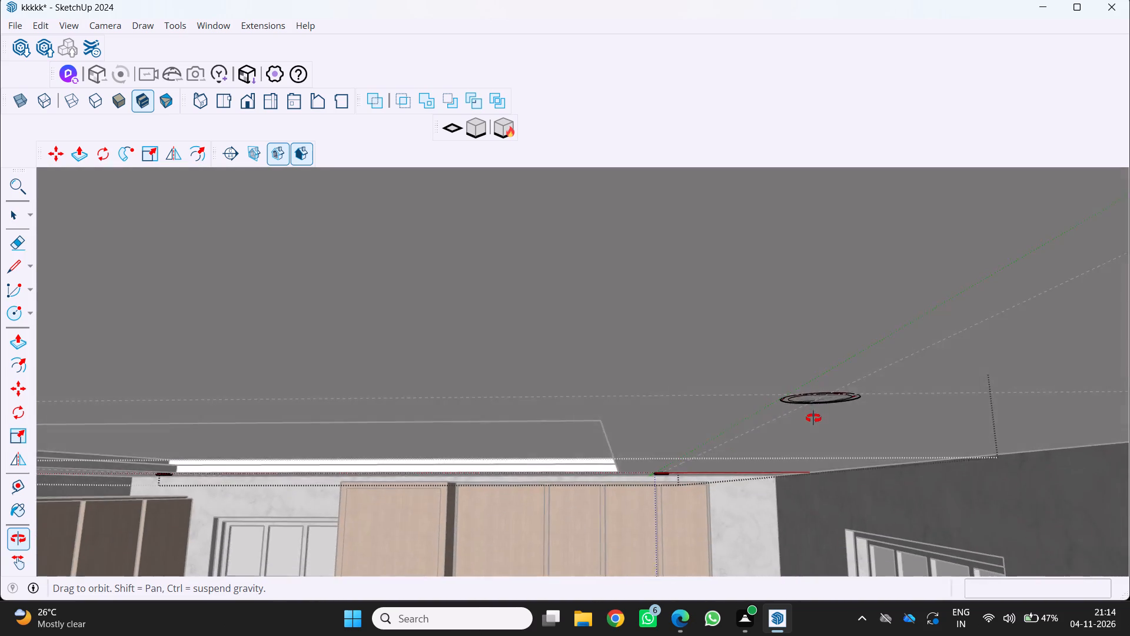
pyautogui.moveTo(813, 418); pyautogui.dragTo(814, 415, button='middle')
pyautogui.scroll(7, 826, 388)
pyautogui.moveTo(819, 420); pyautogui.dragTo(827, 375, button='middle')
pyautogui.middleClick(827, 375)
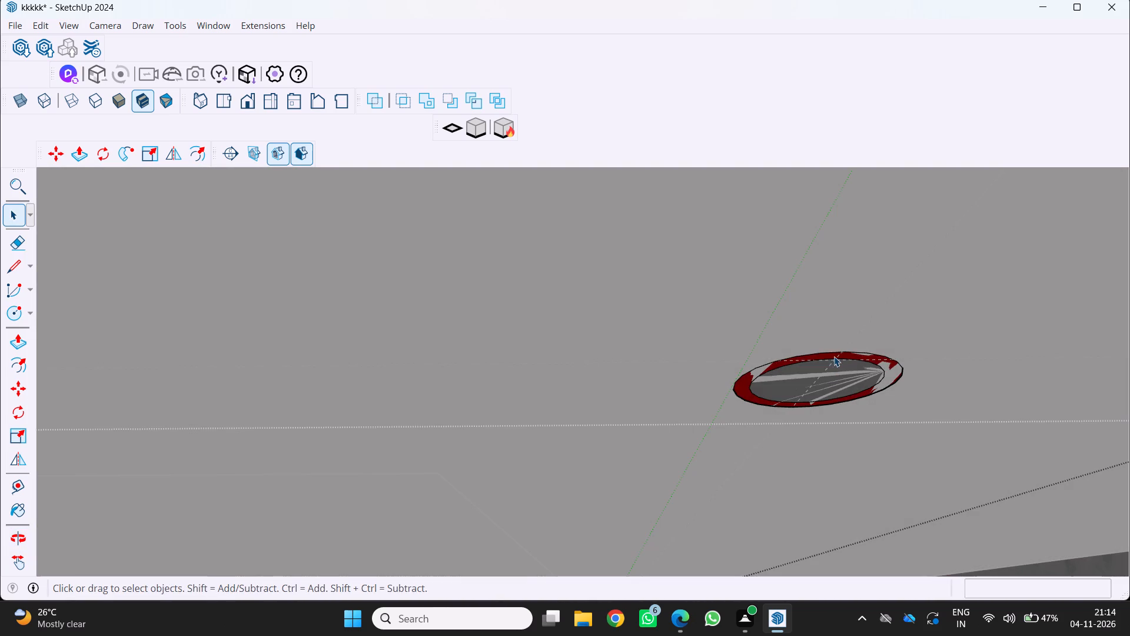
pyautogui.click(834, 356)
pyautogui.press('space')
pyautogui.tripleClick(866, 357)
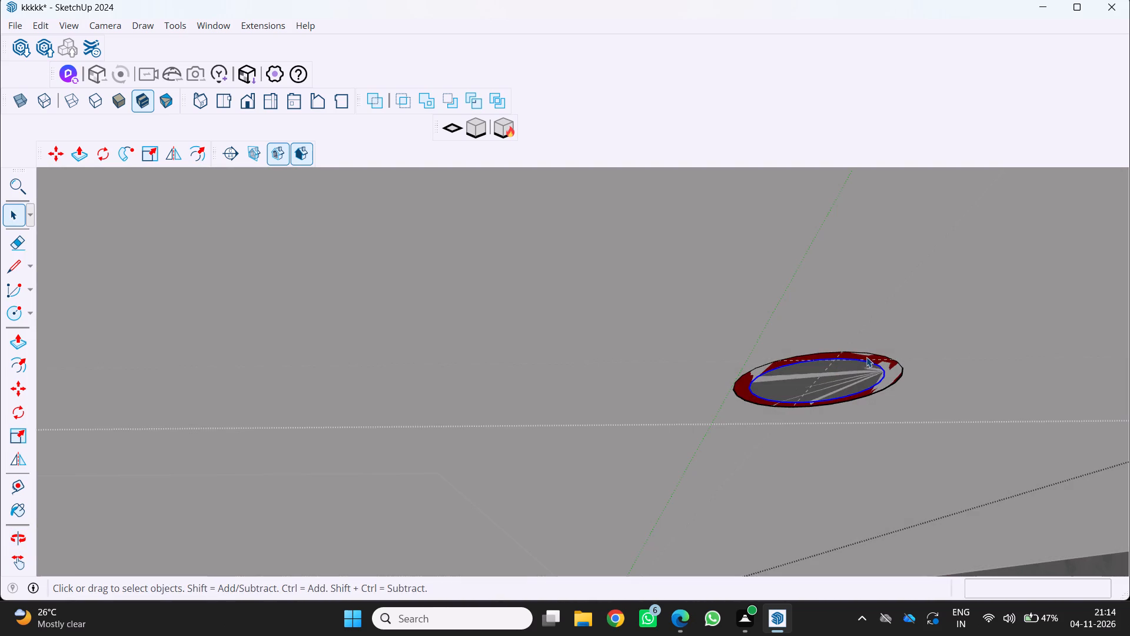
pyautogui.press('m')
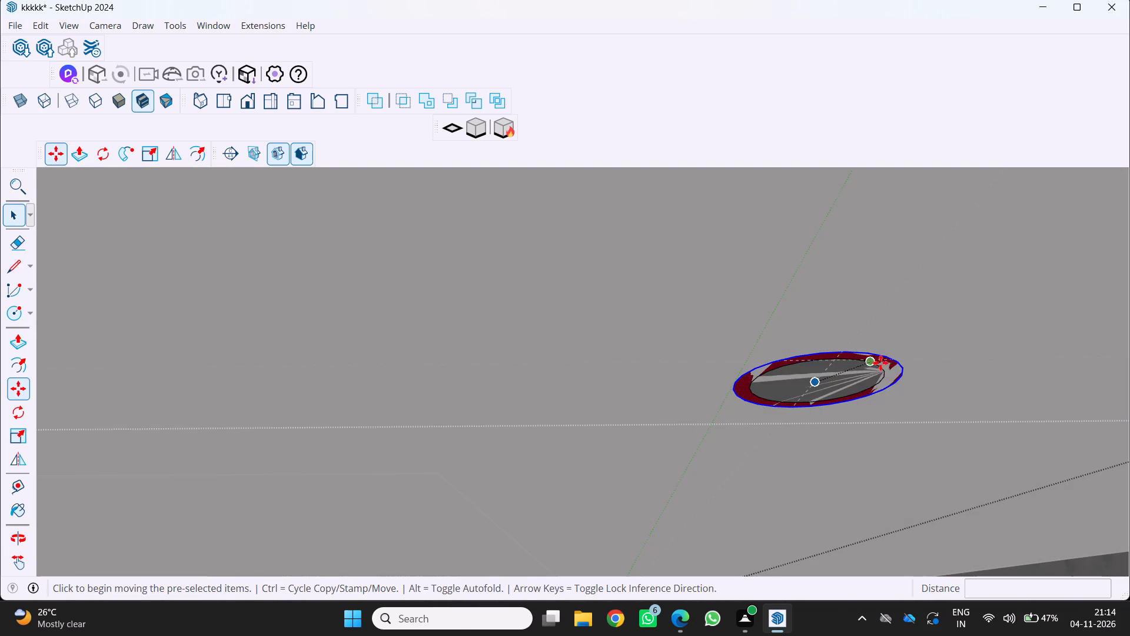
pyautogui.click(885, 354)
pyautogui.moveTo(892, 381); pyautogui.dragTo(888, 389)
pyautogui.scroll(-5, 845, 418)
pyautogui.moveTo(824, 402); pyautogui.dragTo(805, 340, button='middle')
pyautogui.scroll(-3, 795, 379)
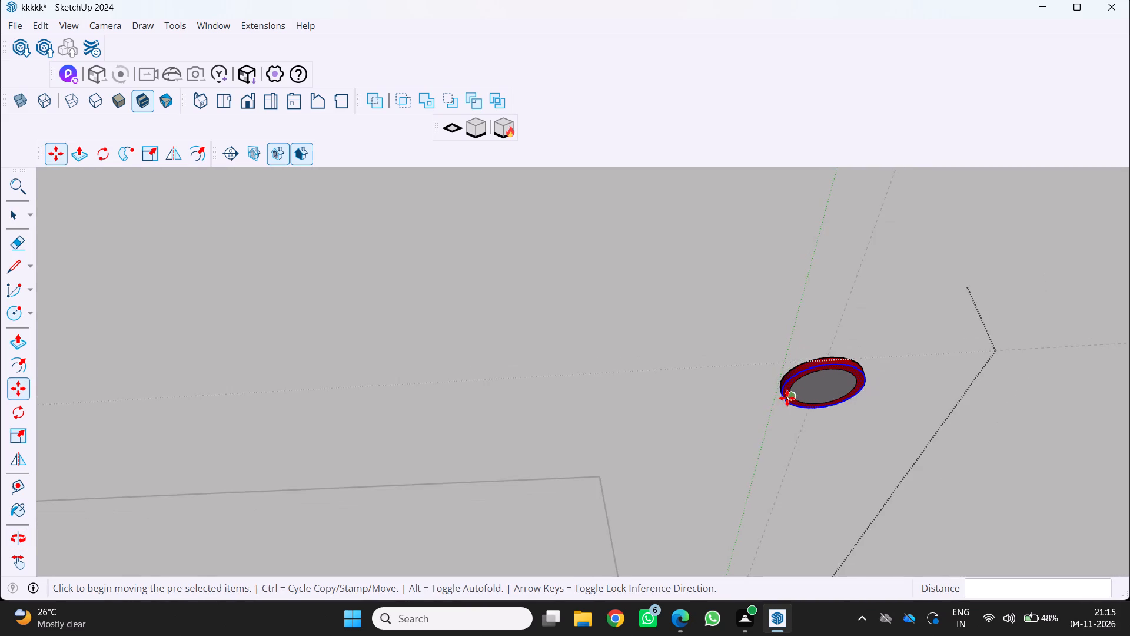
pyautogui.moveTo(789, 397); pyautogui.dragTo(634, 452, button='middle')
pyautogui.middleClick(633, 453)
pyautogui.scroll(-2, 633, 453)
pyautogui.moveTo(686, 416); pyautogui.dragTo(868, 431, button='middle')
pyautogui.scroll(-4, 863, 432)
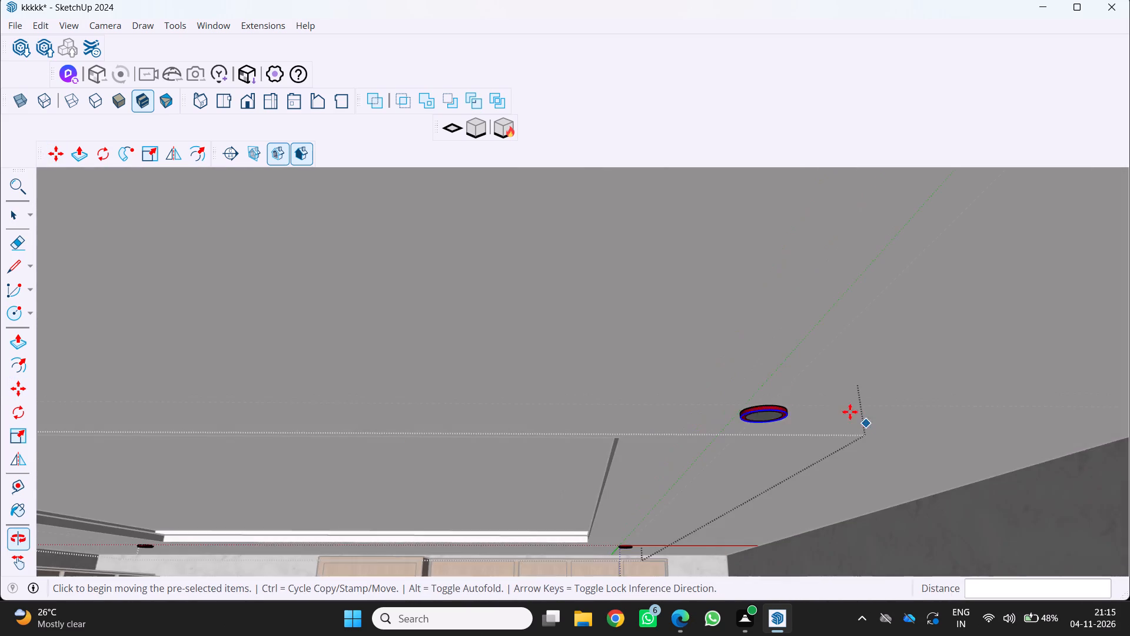
pyautogui.scroll(-15, 850, 412)
pyautogui.moveTo(664, 393); pyautogui.dragTo(722, 387, button='middle')
pyautogui.scroll(-6, 721, 386)
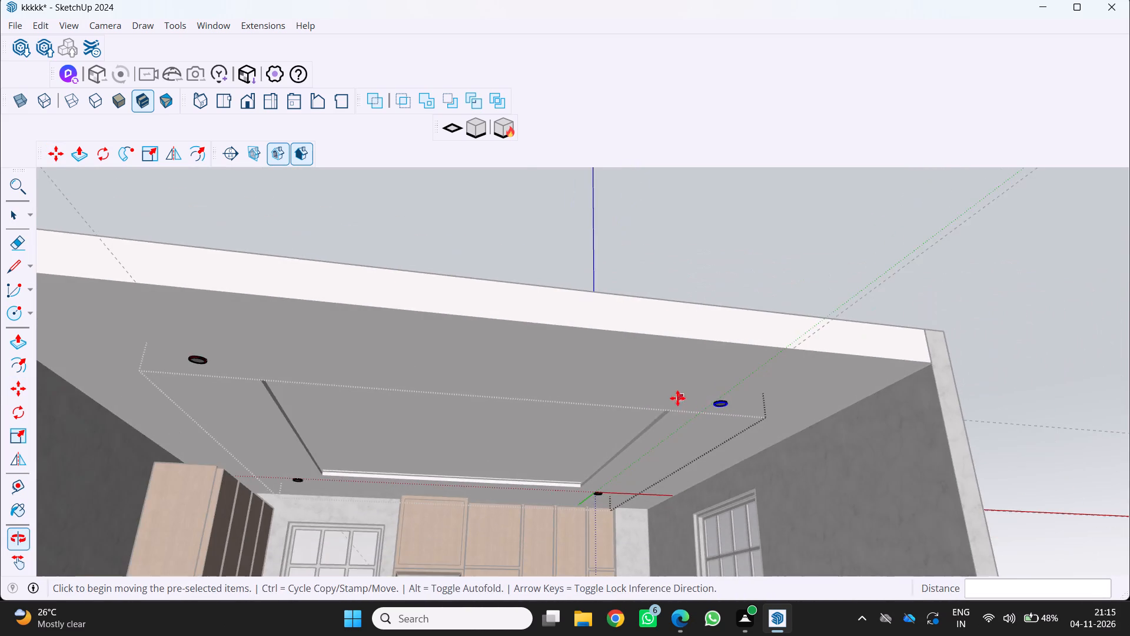
pyautogui.scroll(-3, 677, 398)
pyautogui.moveTo(668, 405); pyautogui.dragTo(560, 403, button='middle')
pyautogui.scroll(1, 560, 403)
pyautogui.press('space')
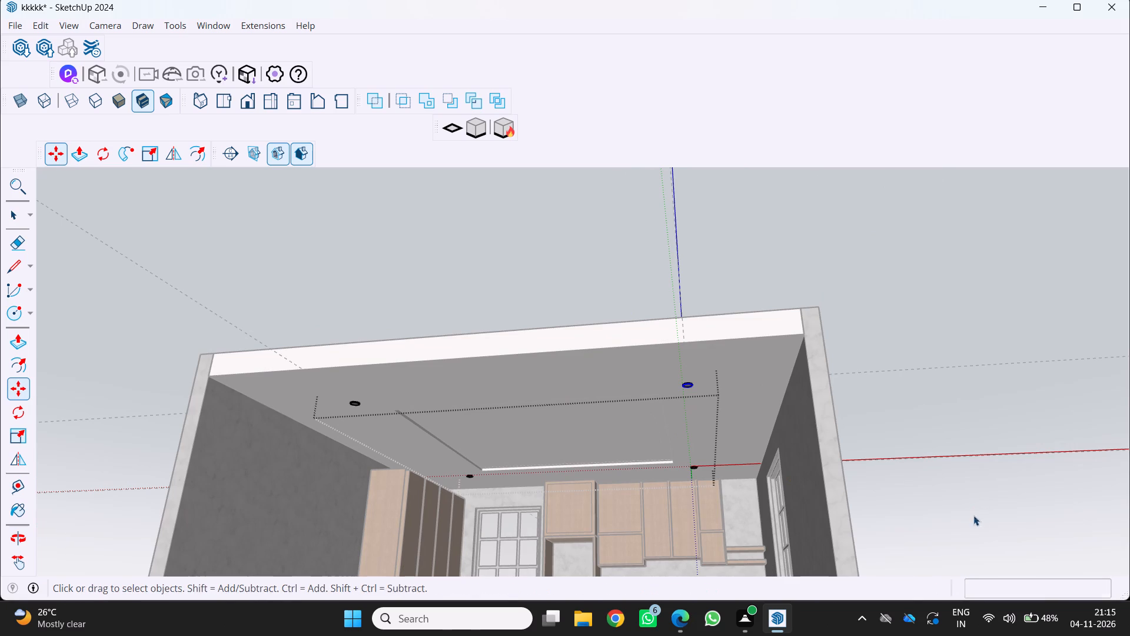
pyautogui.click(978, 507)
# Examine the four ceiling discs at the guide intersections and the kitchen interior from below and from the open front.
pyautogui.scroll(1, 893, 489)
pyautogui.moveTo(893, 489); pyautogui.dragTo(978, 428, button='middle')
pyautogui.scroll(3, 722, 375)
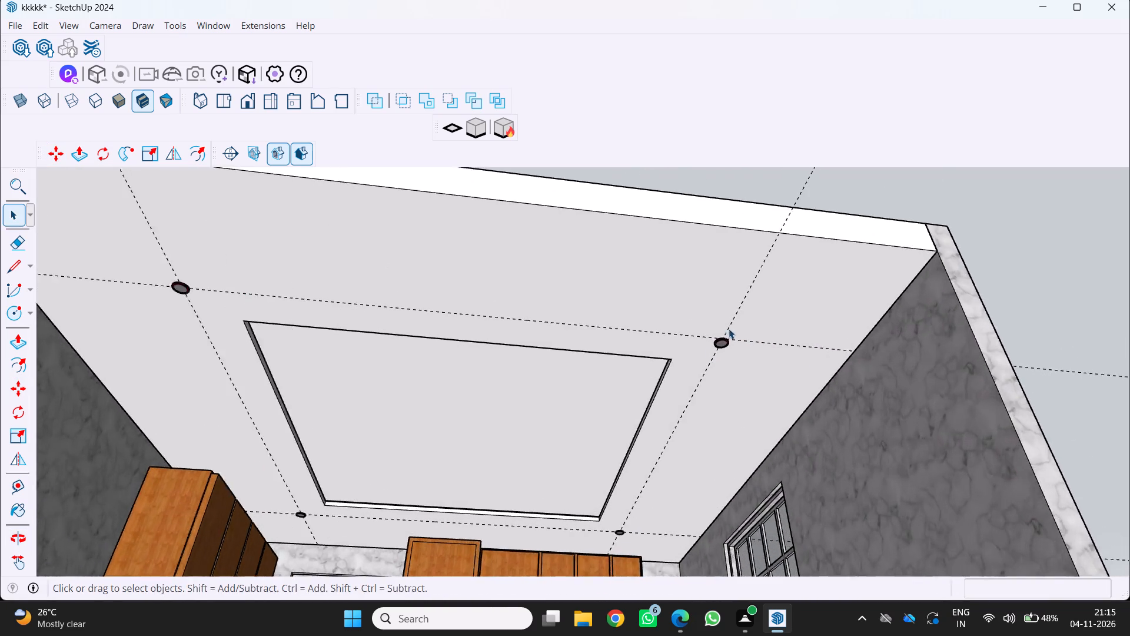
pyautogui.scroll(1, 729, 329)
pyautogui.moveTo(730, 325); pyautogui.dragTo(769, 298, button='middle')
pyautogui.middleClick(772, 297)
pyautogui.scroll(5, 782, 286)
pyautogui.moveTo(739, 300); pyautogui.dragTo(745, 346, button='middle')
pyautogui.moveTo(713, 370); pyautogui.dragTo(691, 419, button='middle')
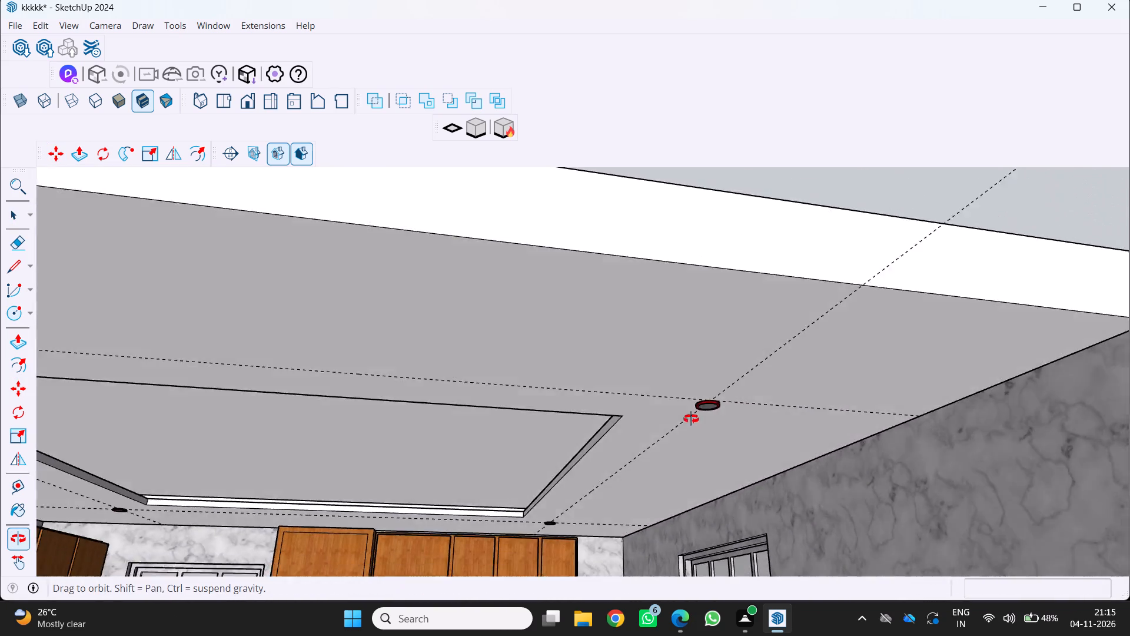
pyautogui.moveTo(691, 419); pyautogui.dragTo(779, 383, button='middle')
pyautogui.moveTo(784, 379); pyautogui.dragTo(791, 376, button='middle')
pyautogui.scroll(-11, 822, 349)
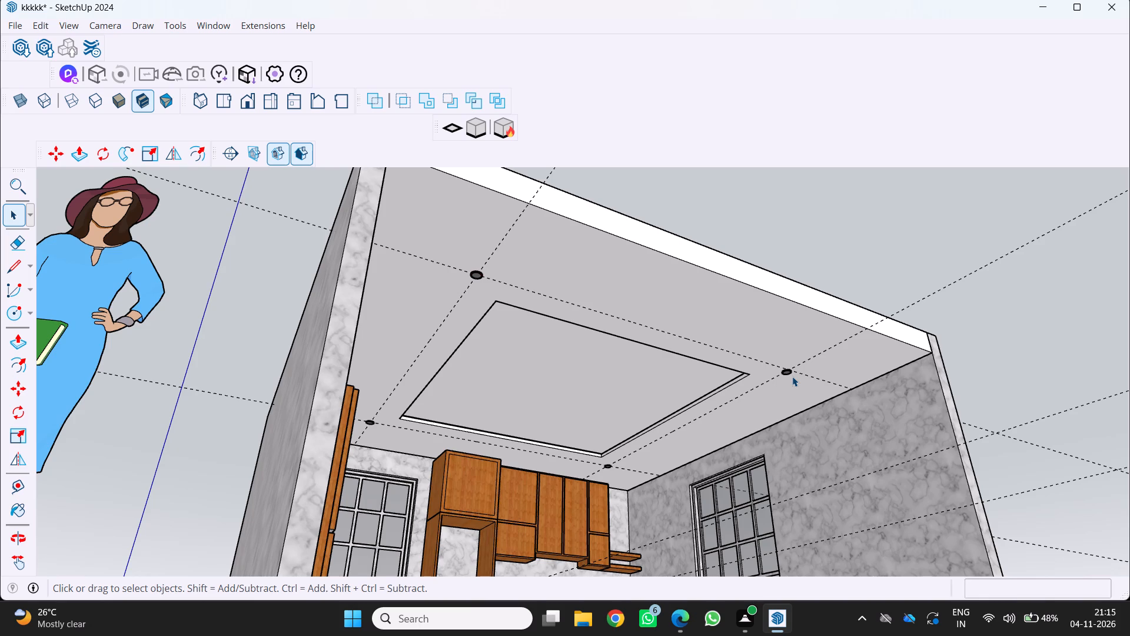
pyautogui.scroll(-6, 775, 409)
pyautogui.moveTo(836, 399); pyautogui.dragTo(603, 437, button='middle')
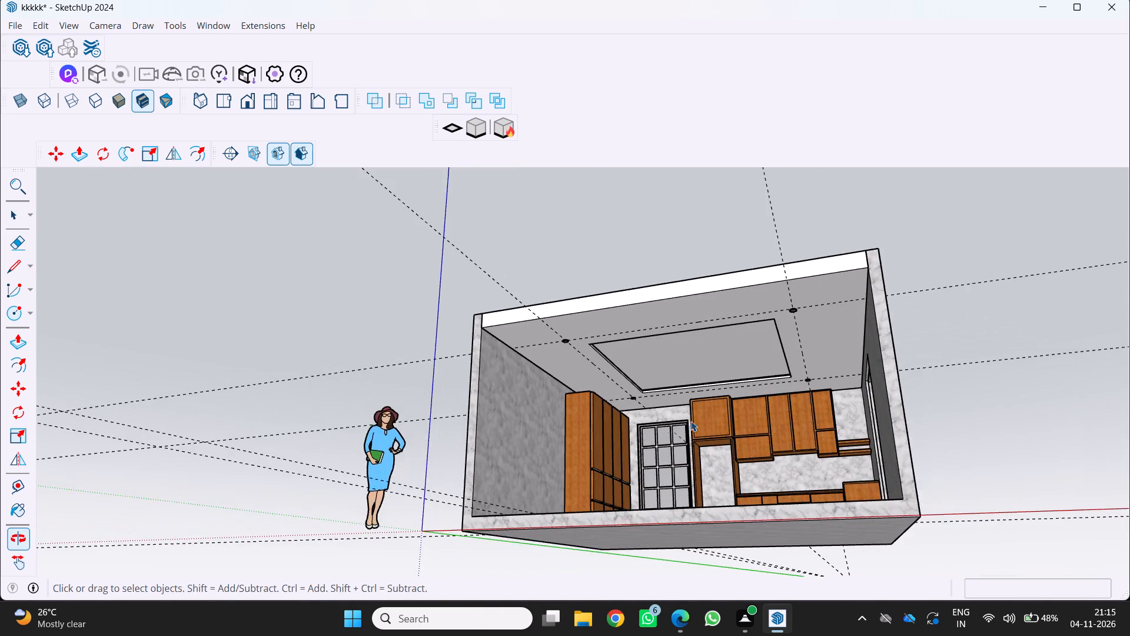
pyautogui.scroll(1, 693, 419)
pyautogui.moveTo(694, 419); pyautogui.dragTo(753, 438, button='middle')
pyautogui.scroll(-5, 728, 446)
pyautogui.moveTo(727, 446); pyautogui.dragTo(740, 419, button='middle')
pyautogui.scroll(1, 727, 439)
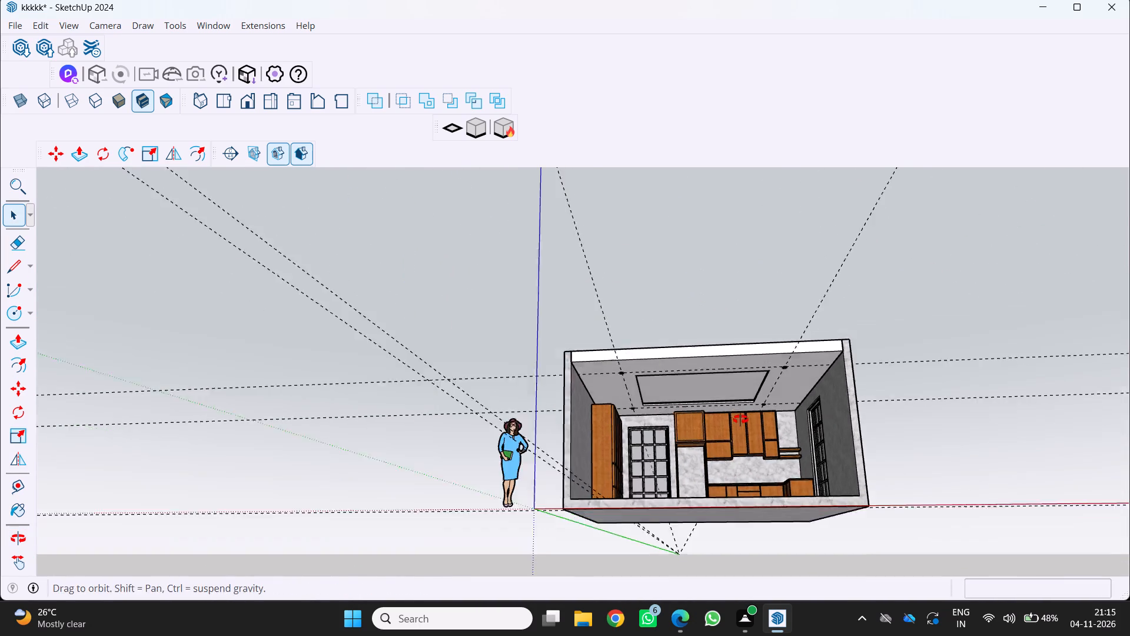
pyautogui.moveTo(740, 419); pyautogui.dragTo(756, 395, button='middle')
pyautogui.middleClick(756, 395)
pyautogui.scroll(4, 747, 398)
pyautogui.moveTo(743, 396); pyautogui.dragTo(656, 442, button='middle')
pyautogui.scroll(4, 713, 403)
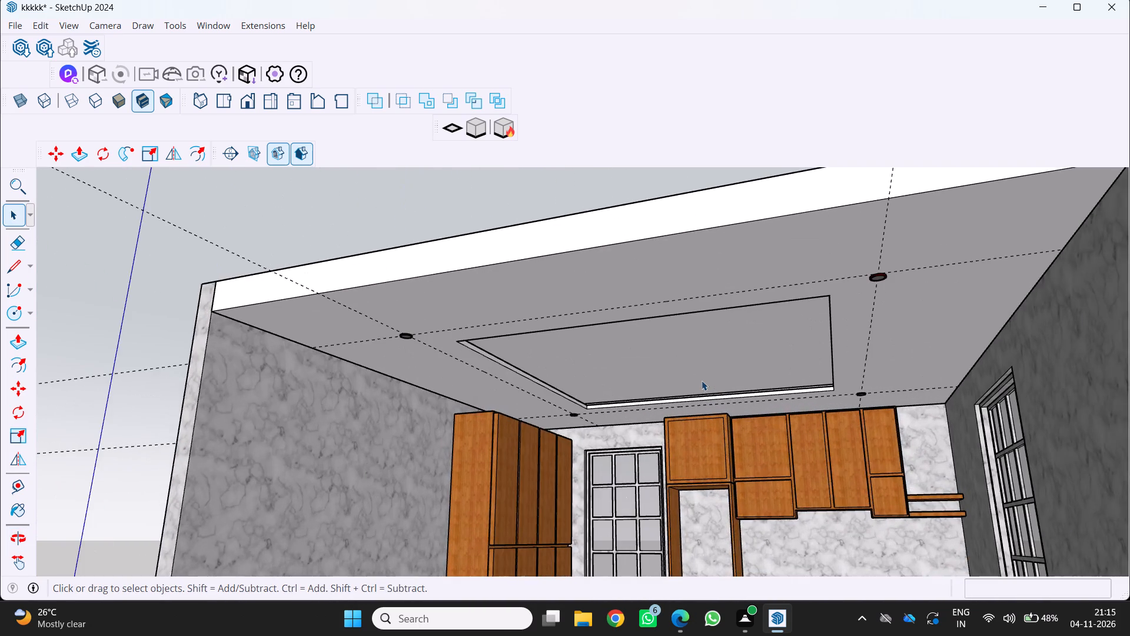
pyautogui.scroll(4, 709, 390)
pyautogui.moveTo(714, 386); pyautogui.dragTo(810, 390, button='middle')
pyautogui.scroll(-12, 802, 386)
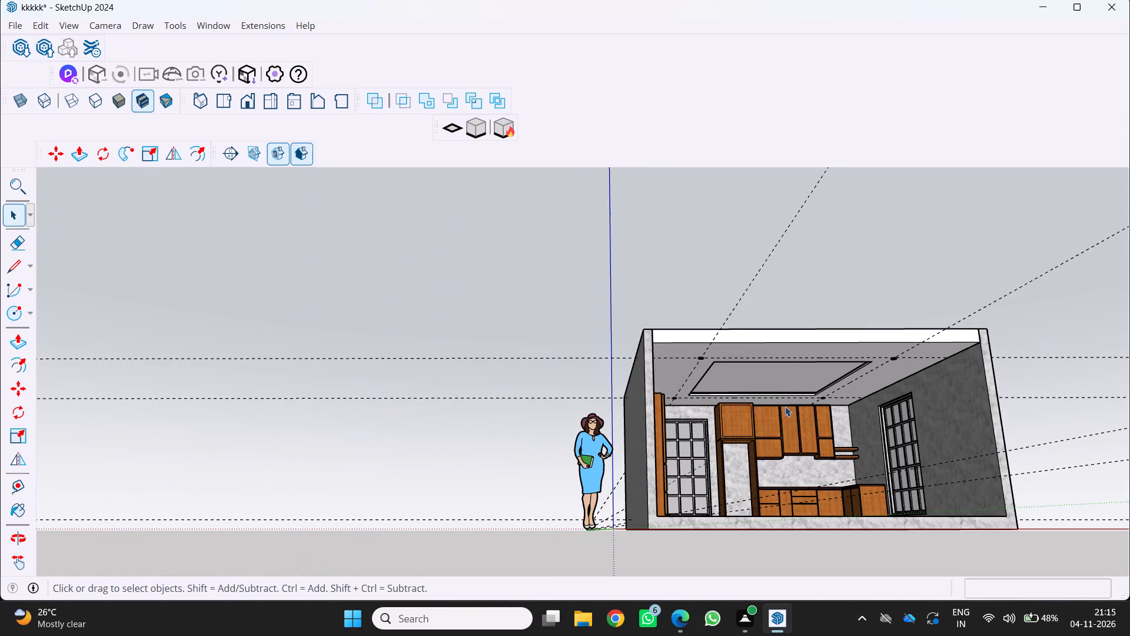
pyautogui.moveTo(760, 446); pyautogui.dragTo(700, 476, button='middle')
pyautogui.scroll(1, 806, 472)
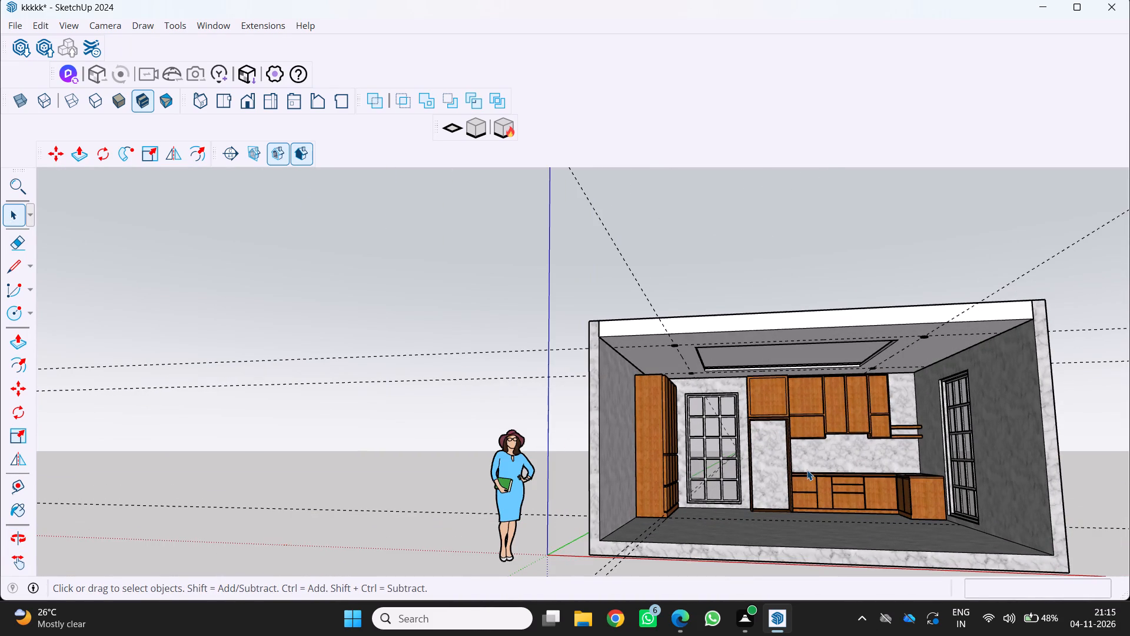
pyautogui.moveTo(825, 475); pyautogui.dragTo(777, 473, button='middle')
pyautogui.scroll(1, 777, 473)
pyautogui.scroll(-3, 470, 308)
pyautogui.moveTo(505, 355); pyautogui.dragTo(600, 386, button='middle')
pyautogui.middleClick(600, 386)
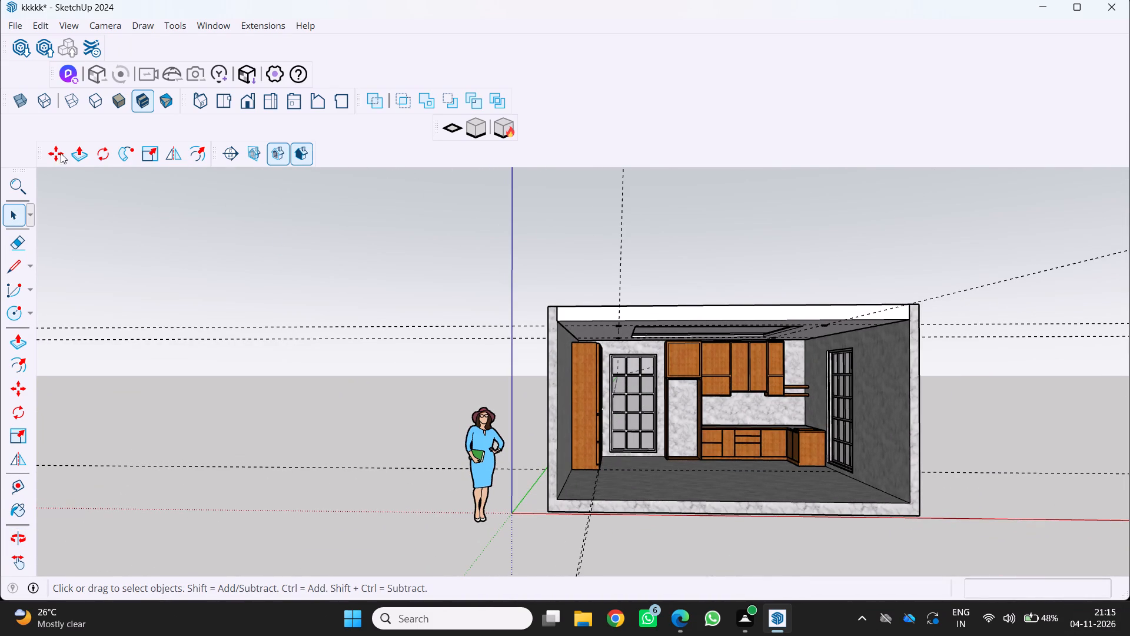
# Delete all the guide lines in the model.
pyautogui.click(36, 22)
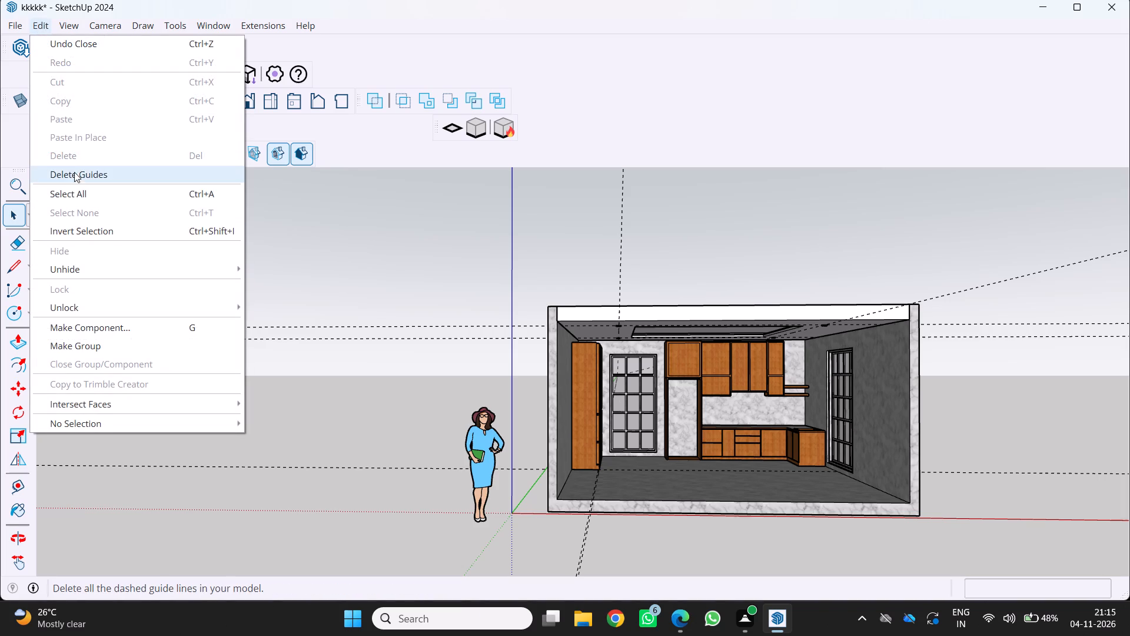
pyautogui.click(71, 176)
# Examine the kitchen and its ceiling discs from several angles, ending on a front view of the open room.
pyautogui.moveTo(213, 323); pyautogui.dragTo(119, 278, button='middle')
pyautogui.middleClick(119, 278)
pyautogui.scroll(1, 302, 302)
pyautogui.moveTo(313, 302); pyautogui.dragTo(350, 322, button='middle')
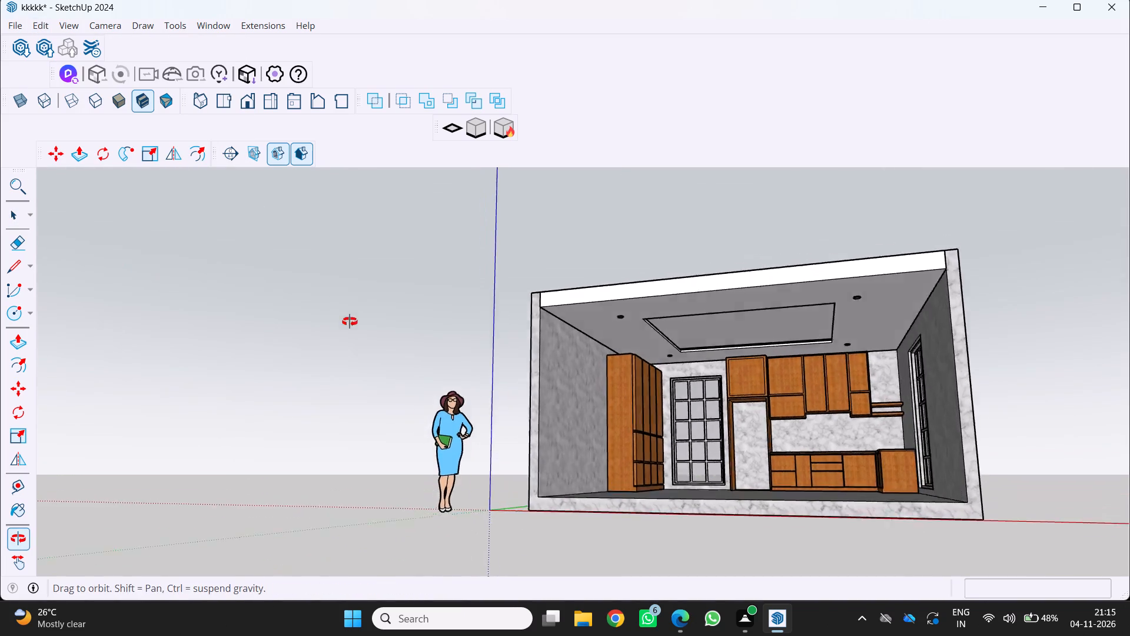
pyautogui.moveTo(350, 322); pyautogui.dragTo(401, 334, button='middle')
pyautogui.scroll(2, 613, 381)
pyautogui.moveTo(619, 380); pyautogui.dragTo(488, 365, button='middle')
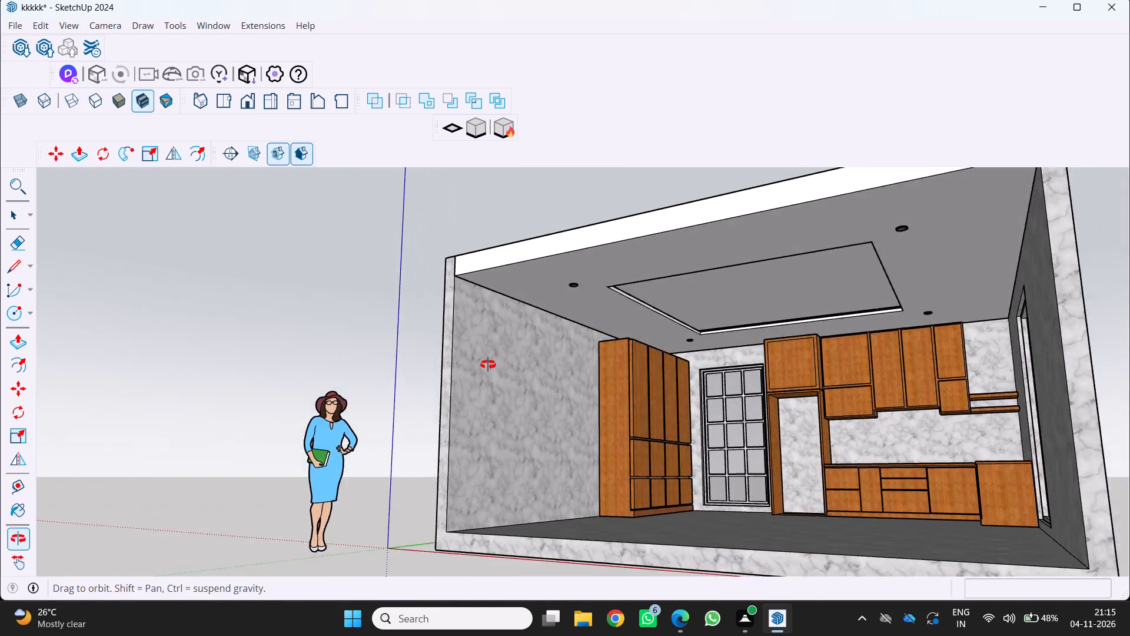
pyautogui.moveTo(488, 365); pyautogui.dragTo(648, 262, button='middle')
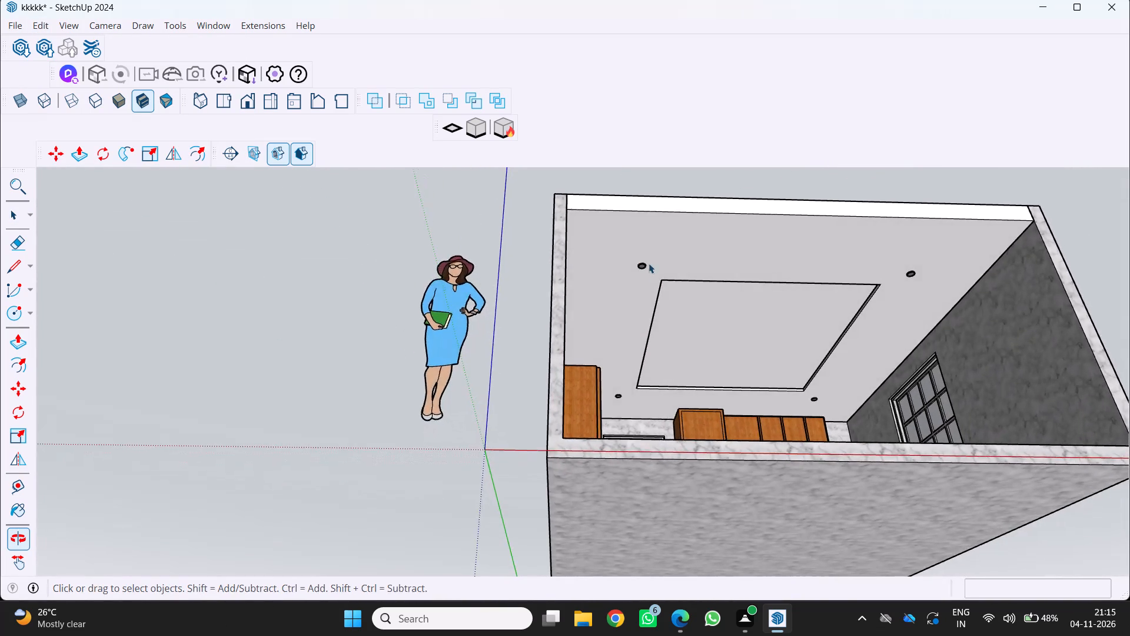
pyautogui.scroll(1, 658, 336)
pyautogui.scroll(-1, 620, 347)
pyautogui.moveTo(613, 357); pyautogui.dragTo(573, 456, button='middle')
pyautogui.middleClick(623, 452)
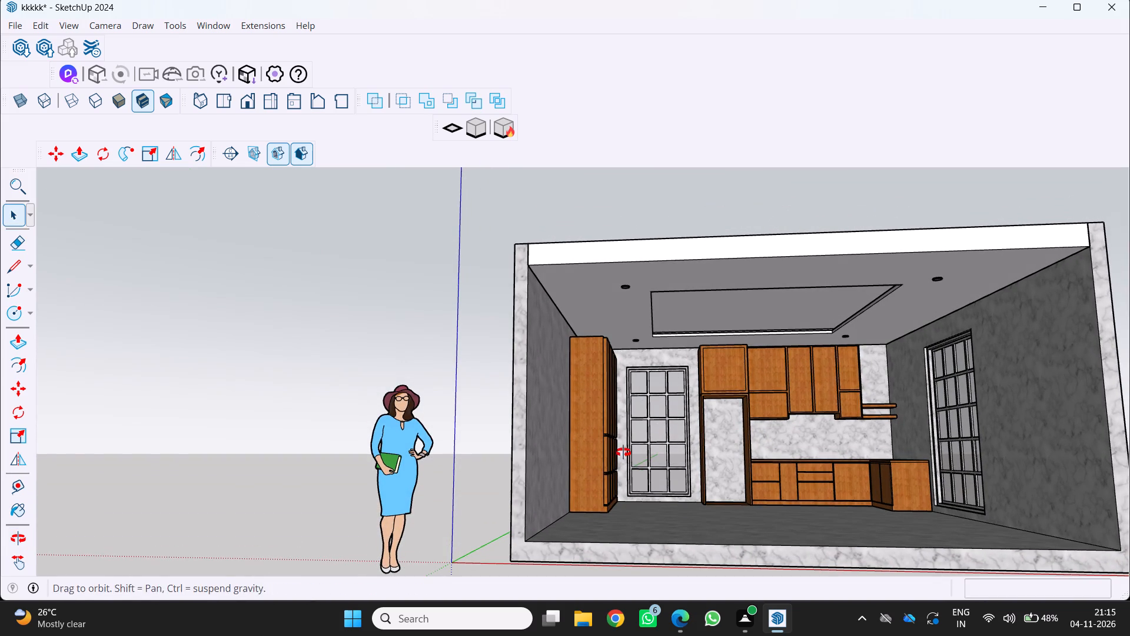
pyautogui.moveTo(625, 448); pyautogui.dragTo(584, 429, button='middle')
pyautogui.middleClick(584, 429)
pyautogui.scroll(-4, 584, 429)
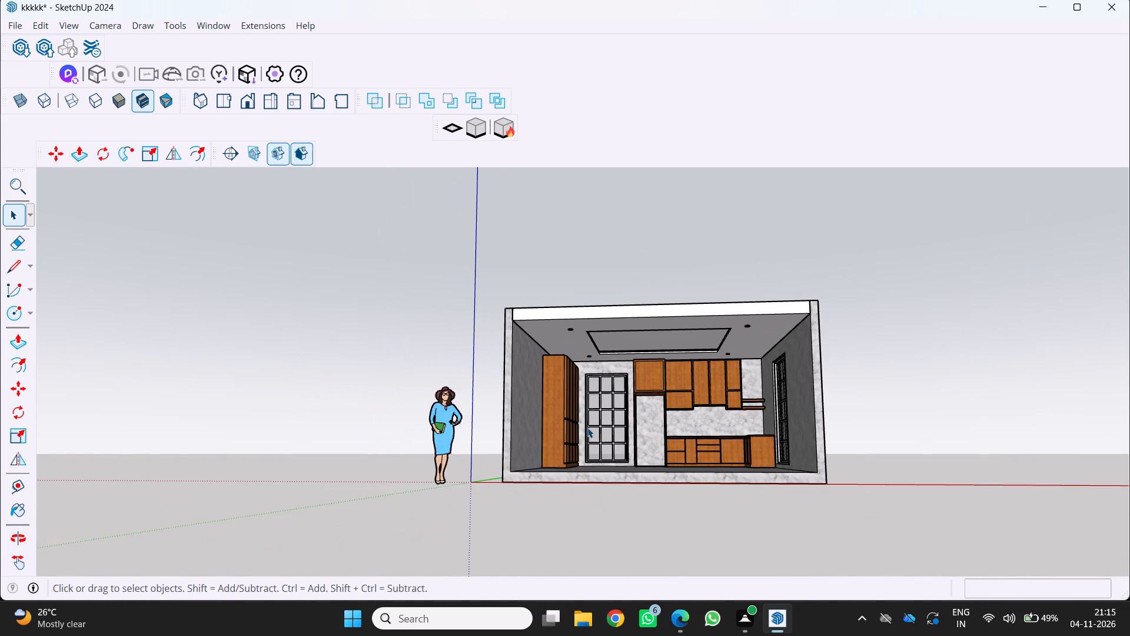
pyautogui.scroll(3, 587, 428)
pyautogui.moveTo(589, 428); pyautogui.dragTo(598, 426, button='middle')
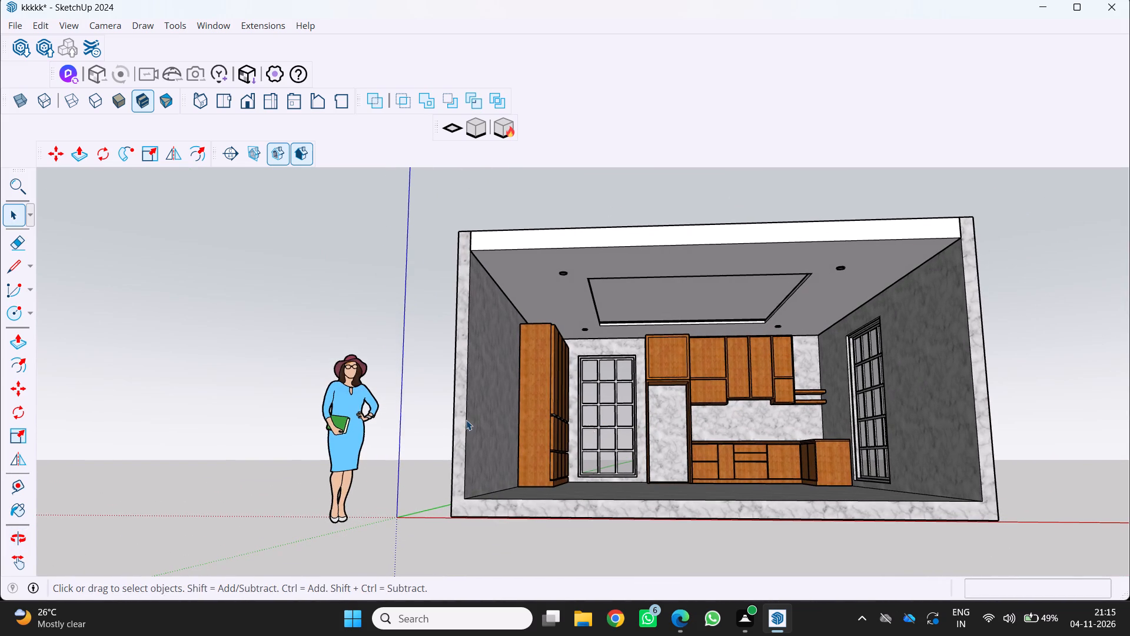
# Preview and print one copy of the current kitchen view with Microsoft Print to PDF, saving it as kkkk in Documents.
pyautogui.click(510, 405)
pyautogui.hotkey('ctrl', 'p')
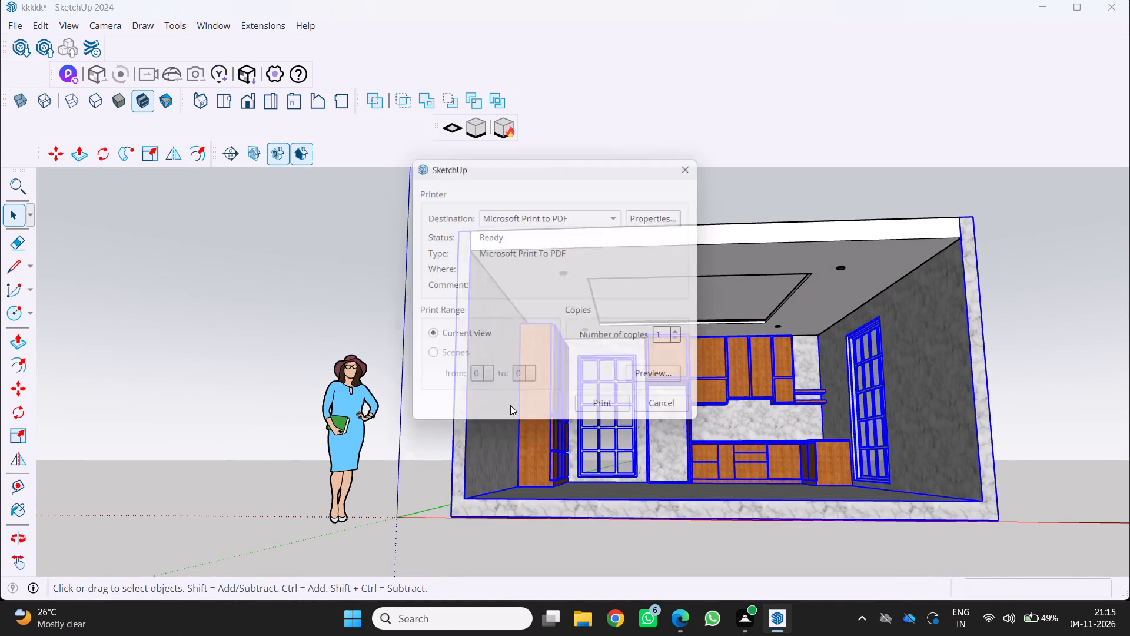
pyautogui.click(570, 213)
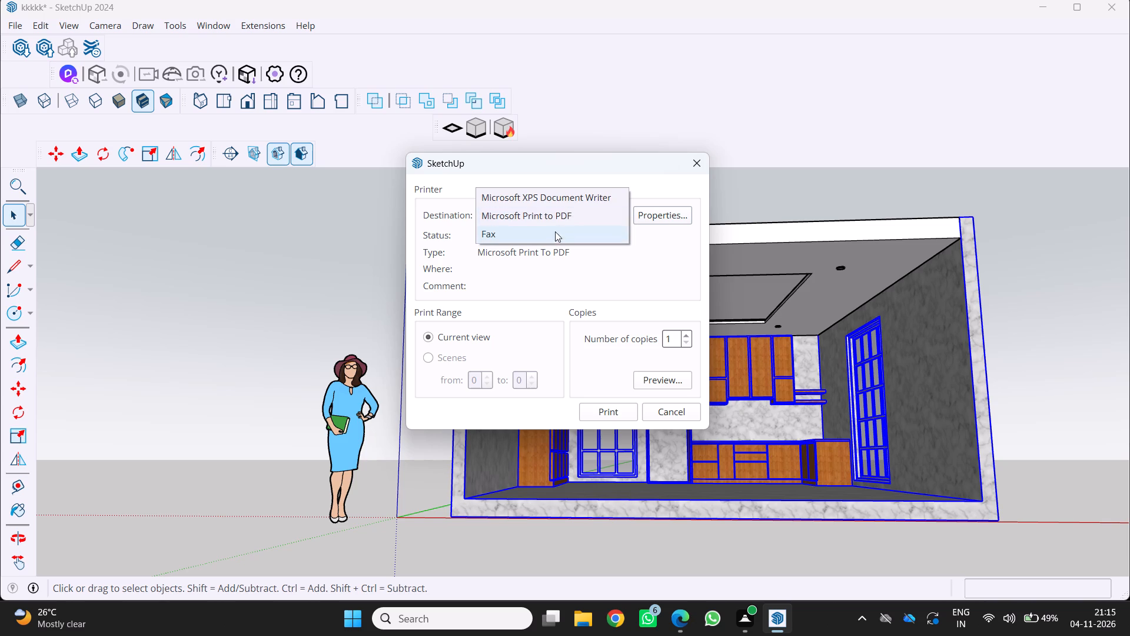
pyautogui.click(566, 212)
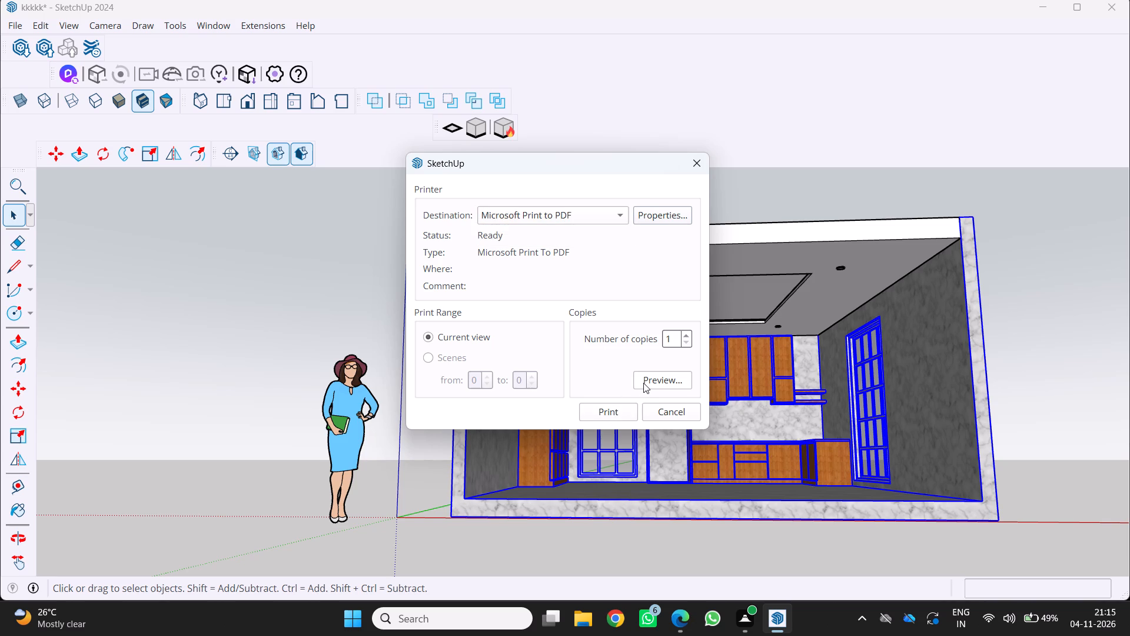
pyautogui.click(643, 383)
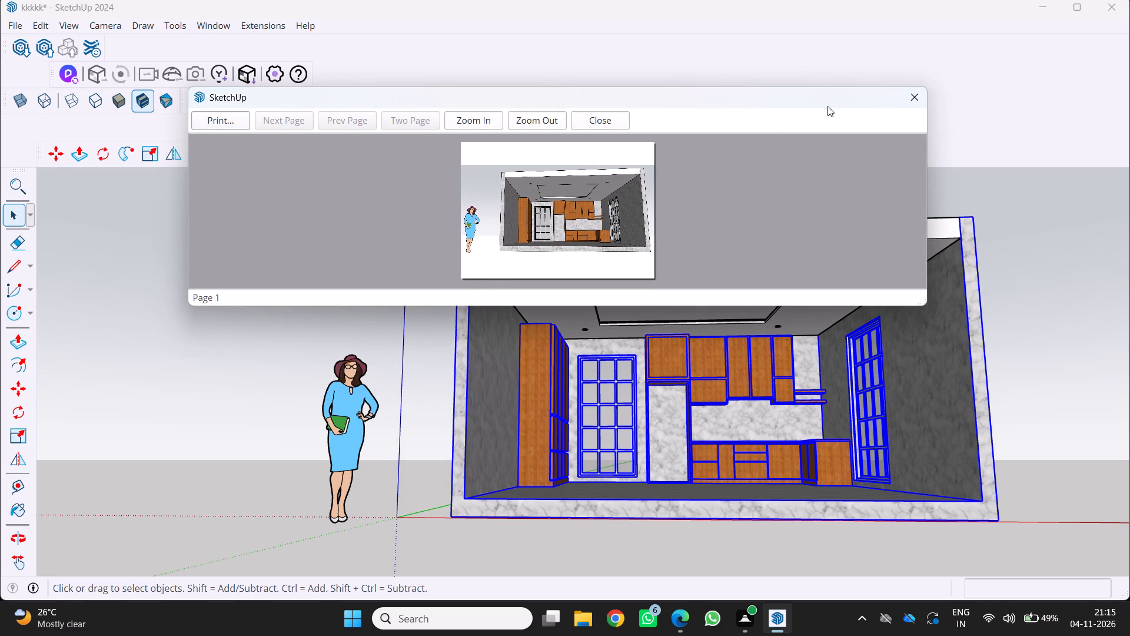
pyautogui.click(228, 117)
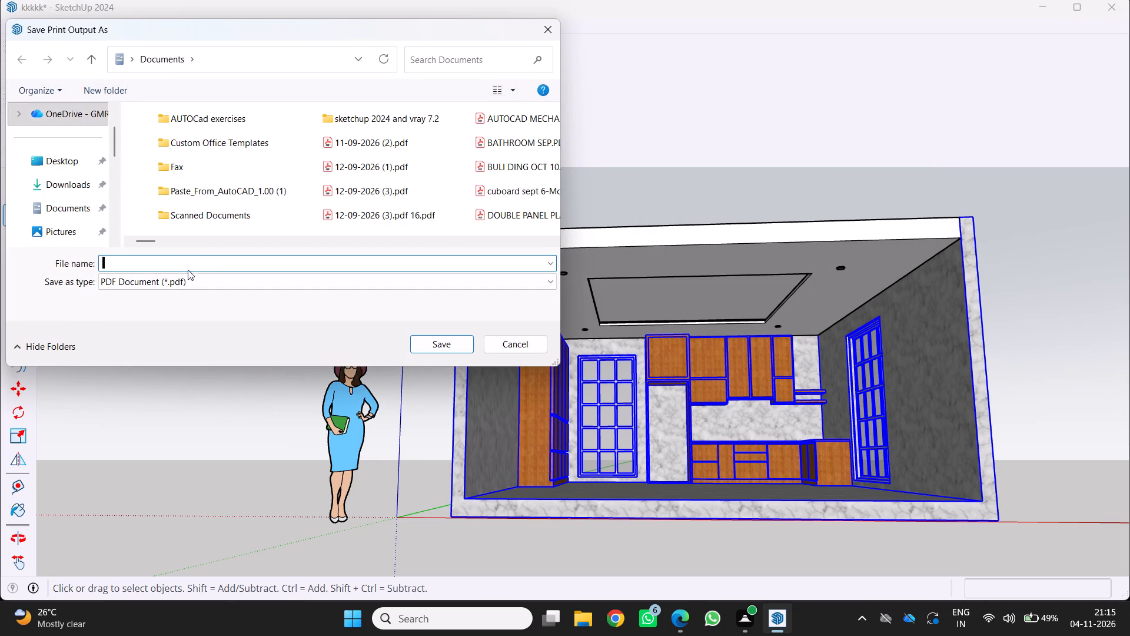
pyautogui.write('kkkk')
pyautogui.click(446, 342)
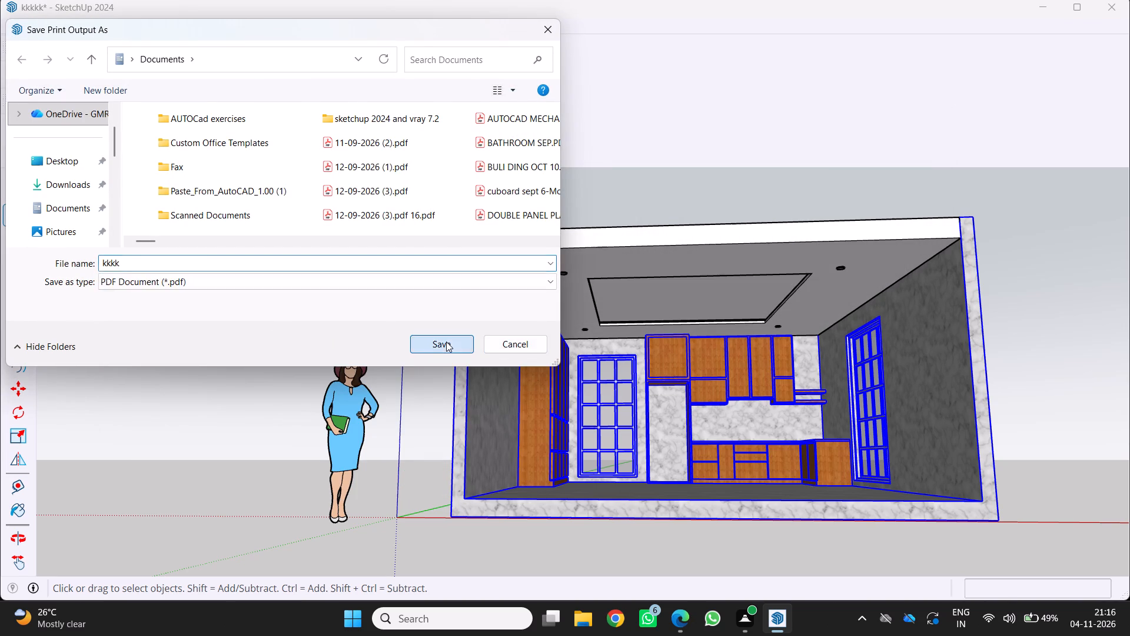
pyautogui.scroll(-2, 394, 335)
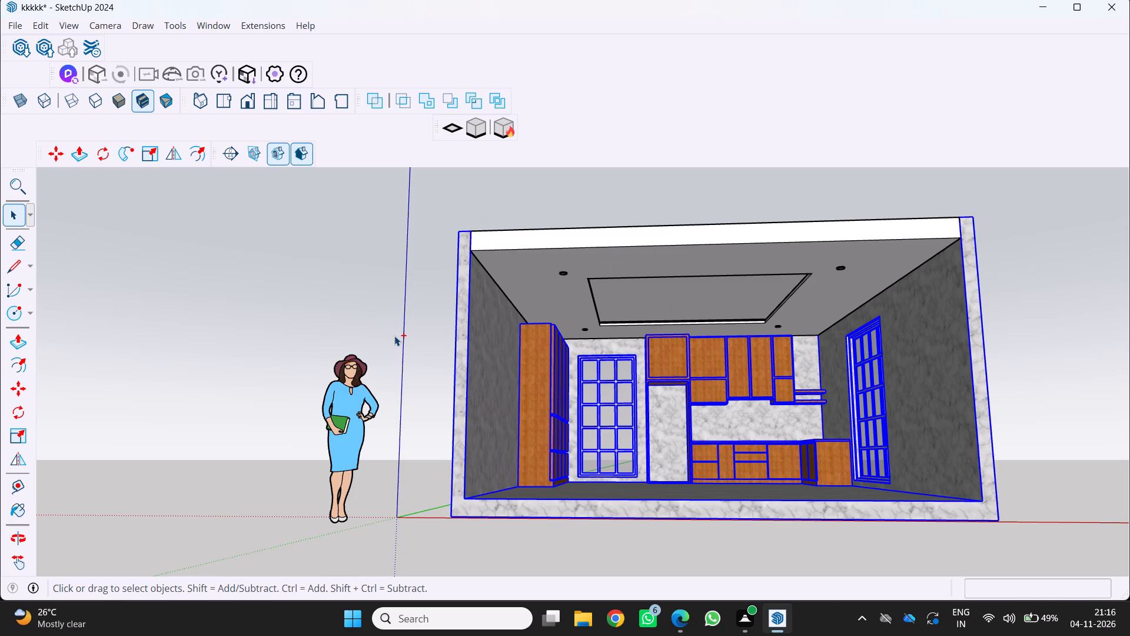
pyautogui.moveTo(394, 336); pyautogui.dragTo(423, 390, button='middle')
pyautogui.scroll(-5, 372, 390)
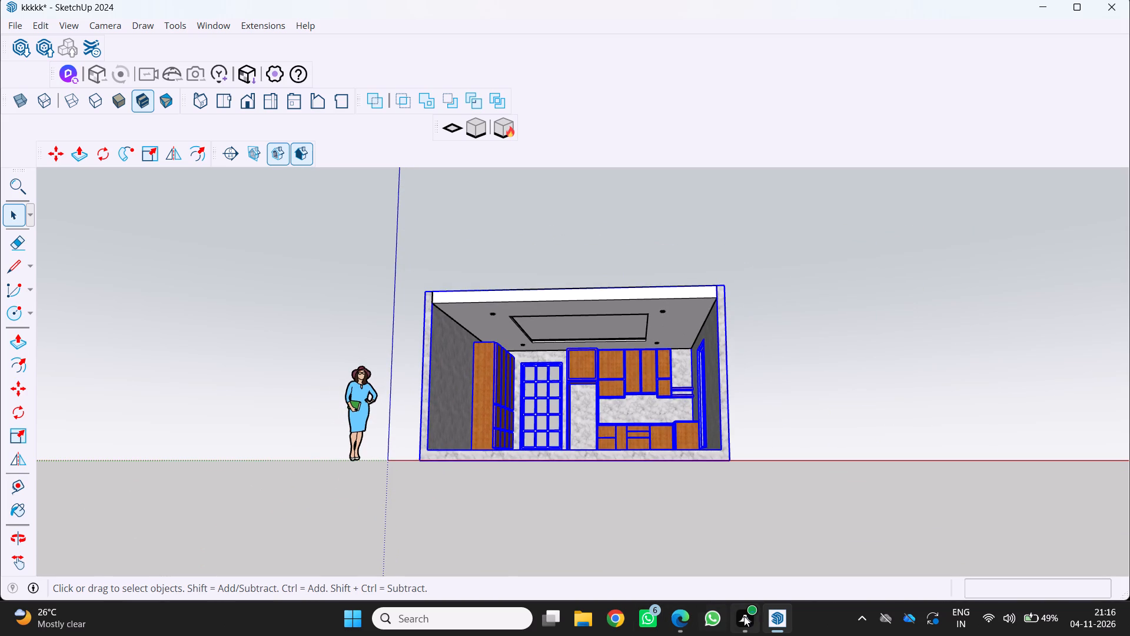